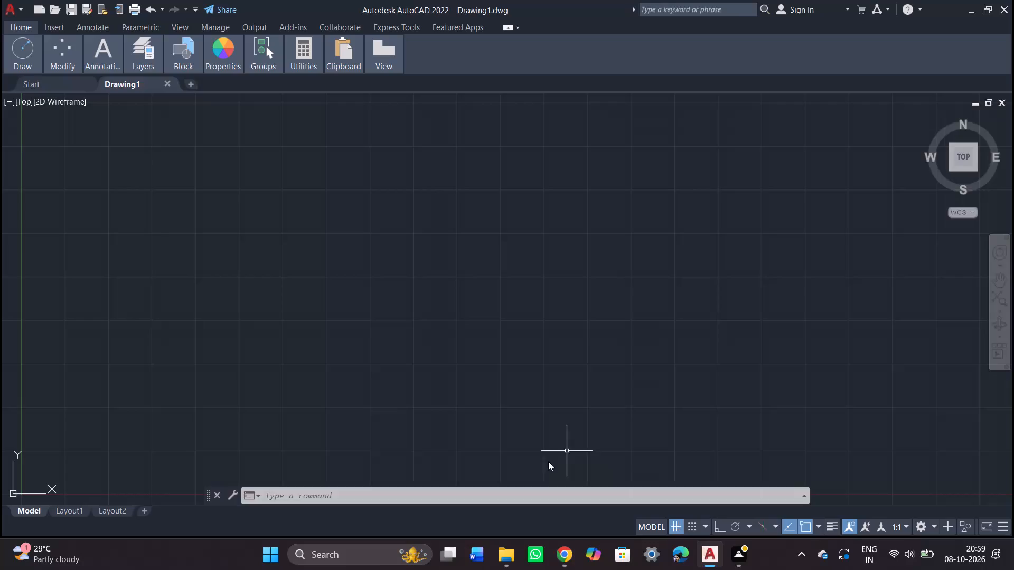
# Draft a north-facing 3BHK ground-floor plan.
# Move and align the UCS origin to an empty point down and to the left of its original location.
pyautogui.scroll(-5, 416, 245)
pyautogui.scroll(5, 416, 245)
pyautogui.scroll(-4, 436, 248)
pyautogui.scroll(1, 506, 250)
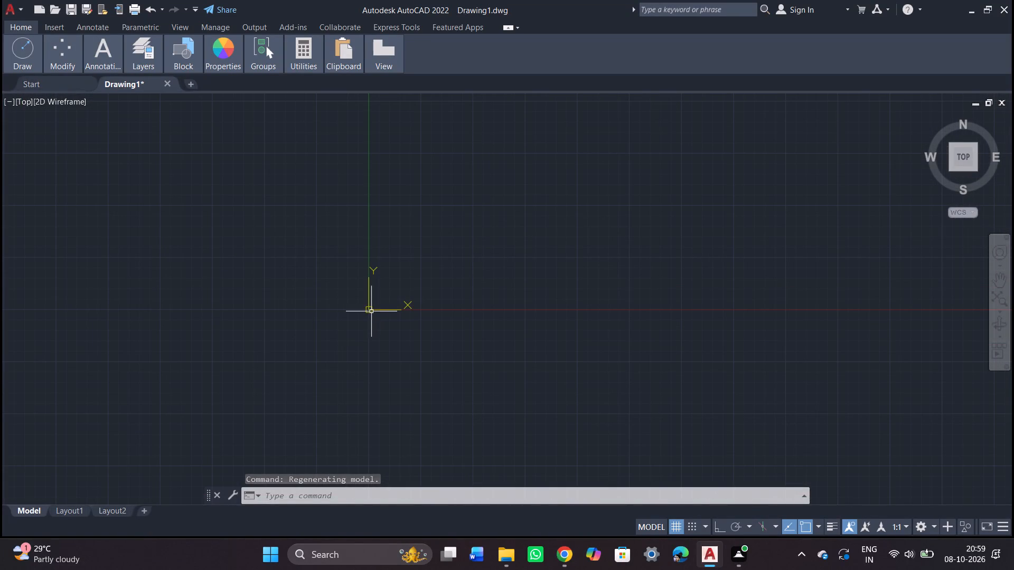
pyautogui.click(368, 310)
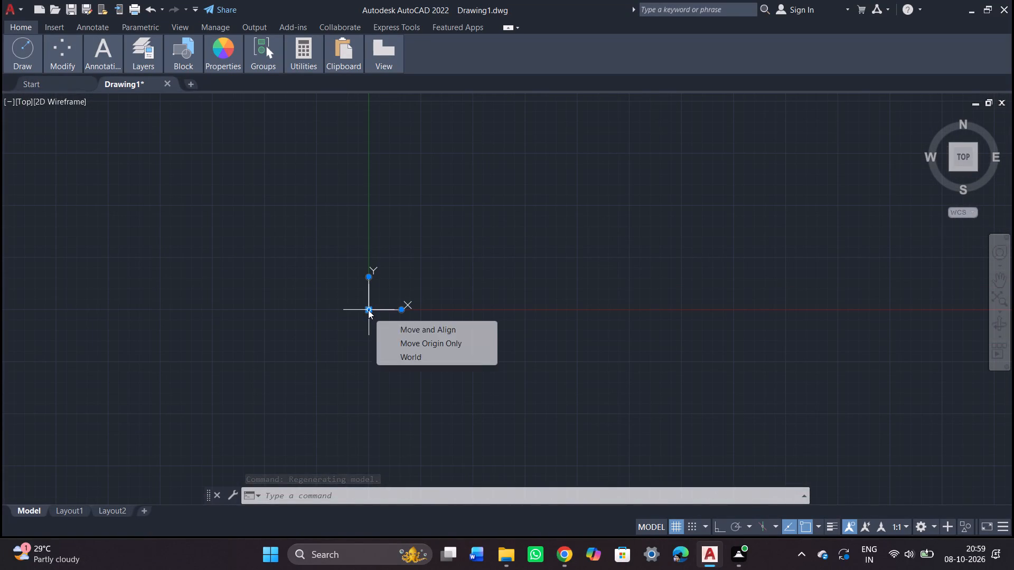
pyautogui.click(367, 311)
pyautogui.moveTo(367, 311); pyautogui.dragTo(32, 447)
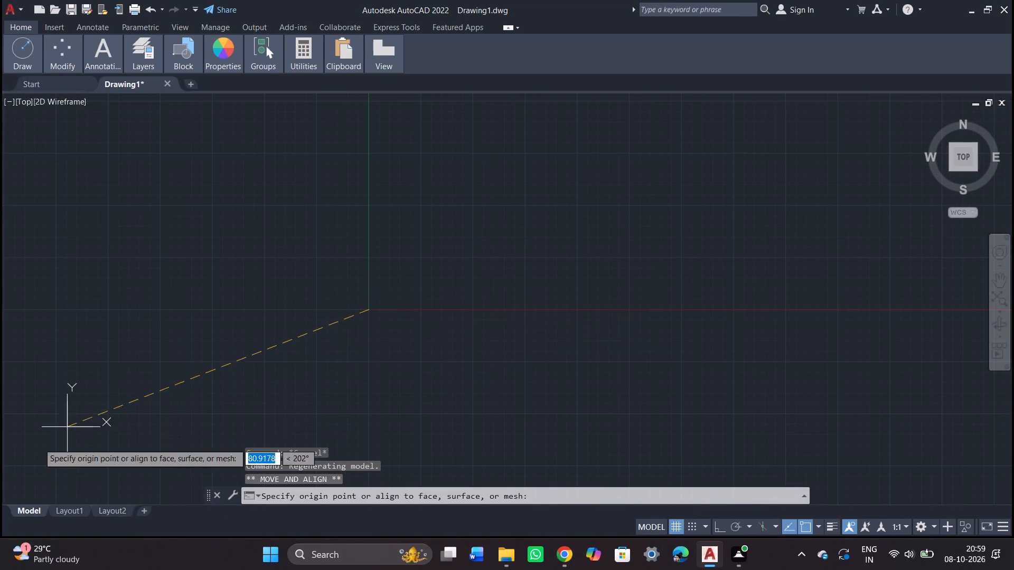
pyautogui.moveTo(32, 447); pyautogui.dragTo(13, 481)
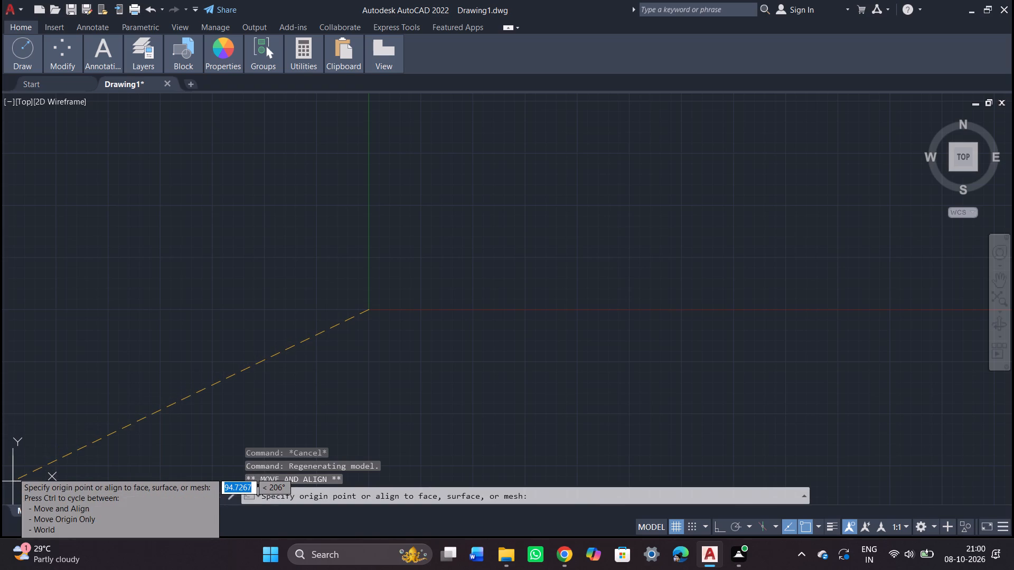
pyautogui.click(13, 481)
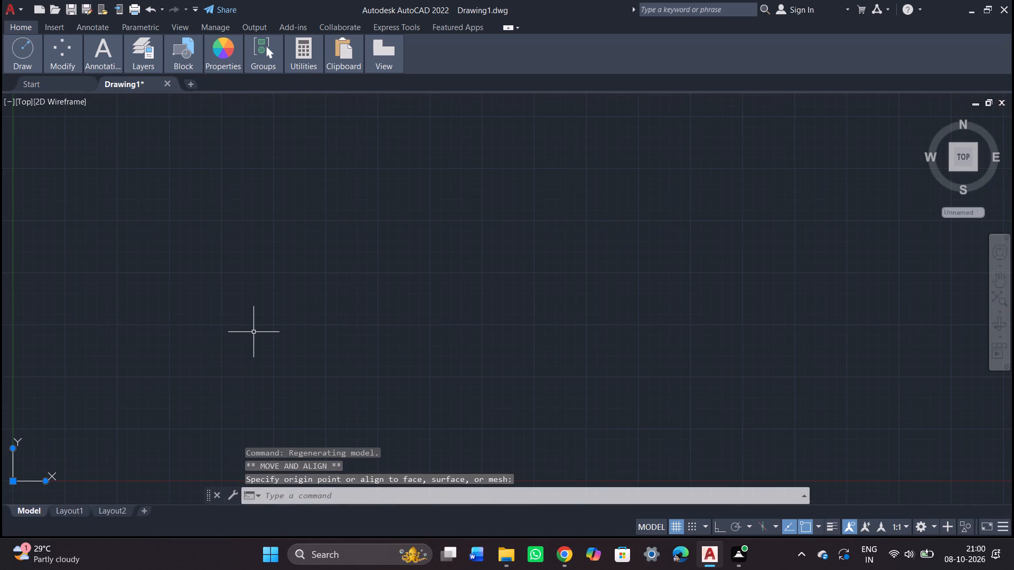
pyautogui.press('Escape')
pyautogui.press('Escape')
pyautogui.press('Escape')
# Configure the drawing units to Engineering length type with 0'-0.0" precision.
pyautogui.write('un')
pyautogui.press('Return')
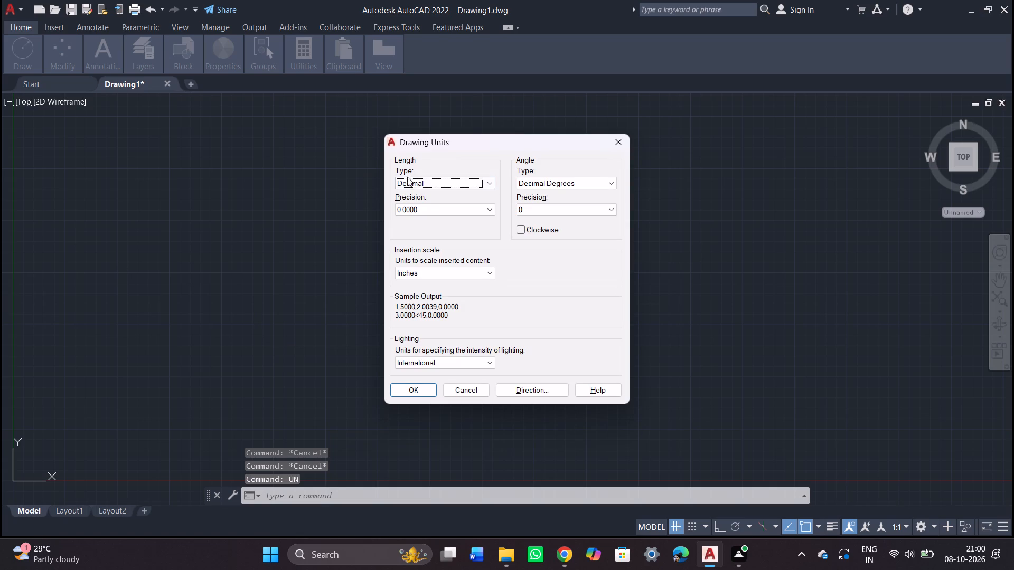
pyautogui.click(484, 183)
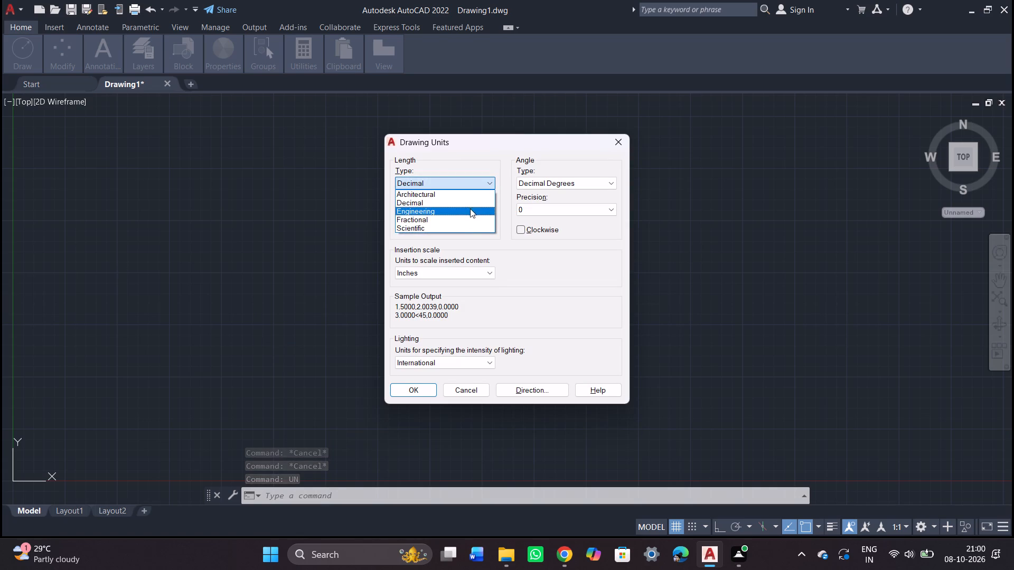
pyautogui.click(471, 210)
pyautogui.click(482, 208)
pyautogui.click(461, 232)
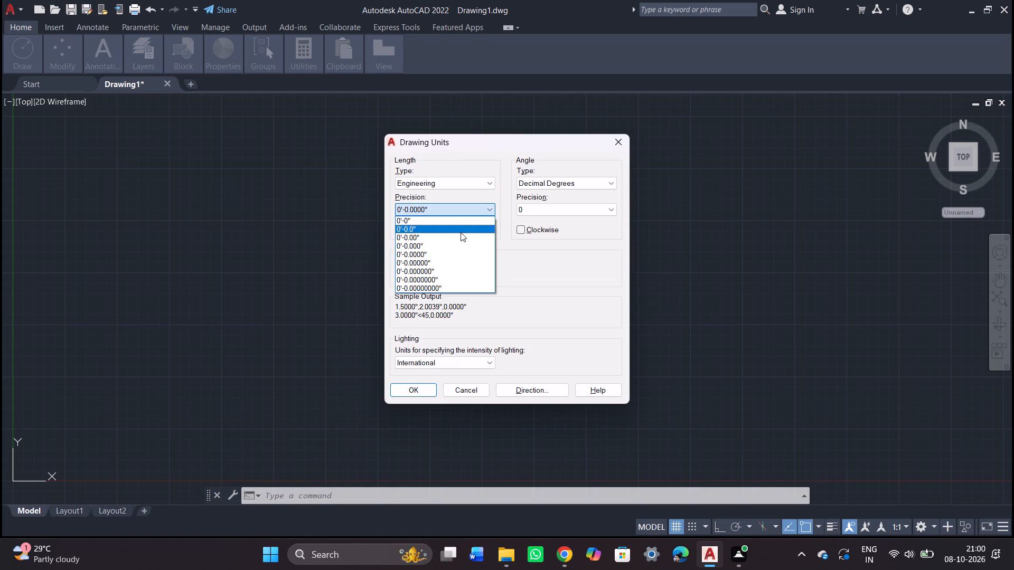
pyautogui.click(426, 390)
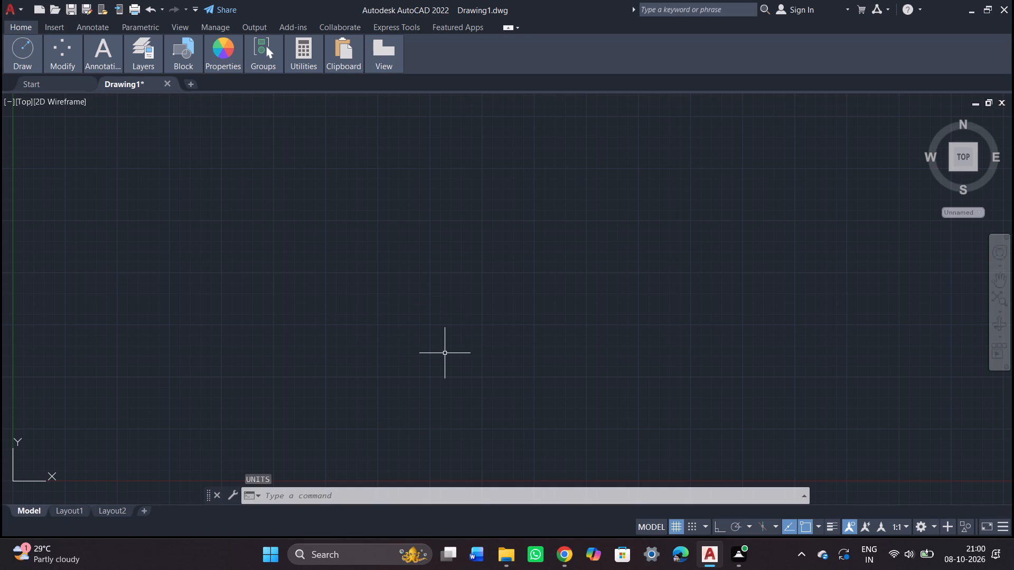
pyautogui.press('Escape')
pyautogui.press('Escape')
pyautogui.press('Escape')
# Draw a rectangle 41' long and 40' wide, extending down and to the right from its first corner.
pyautogui.write('rec')
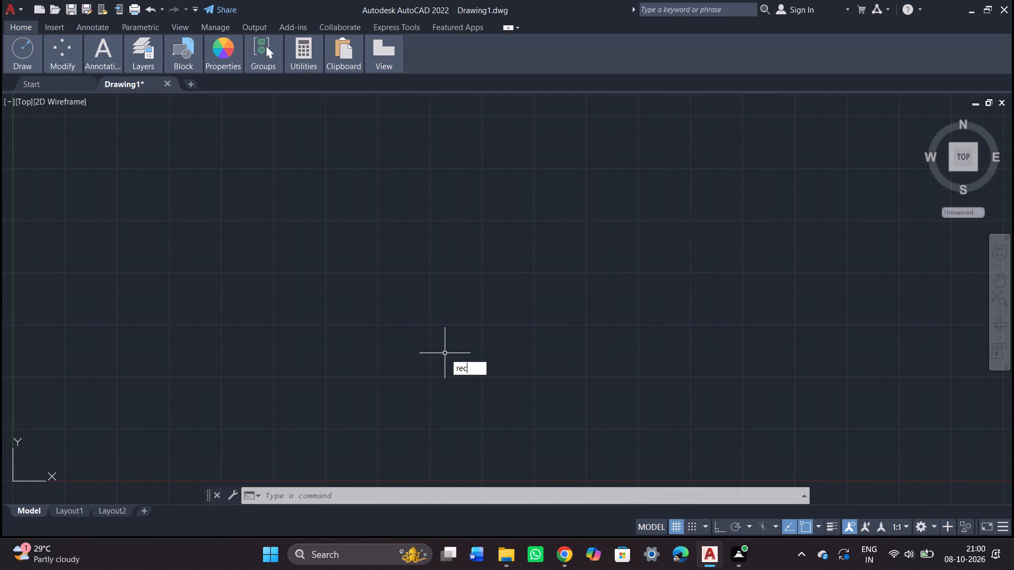
pyautogui.press('Return')
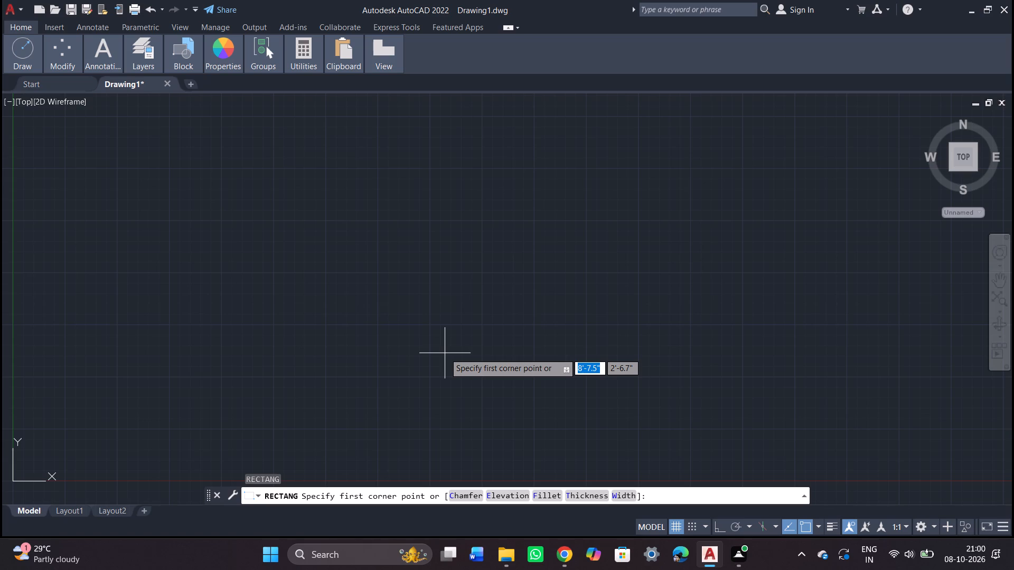
pyautogui.click(362, 177)
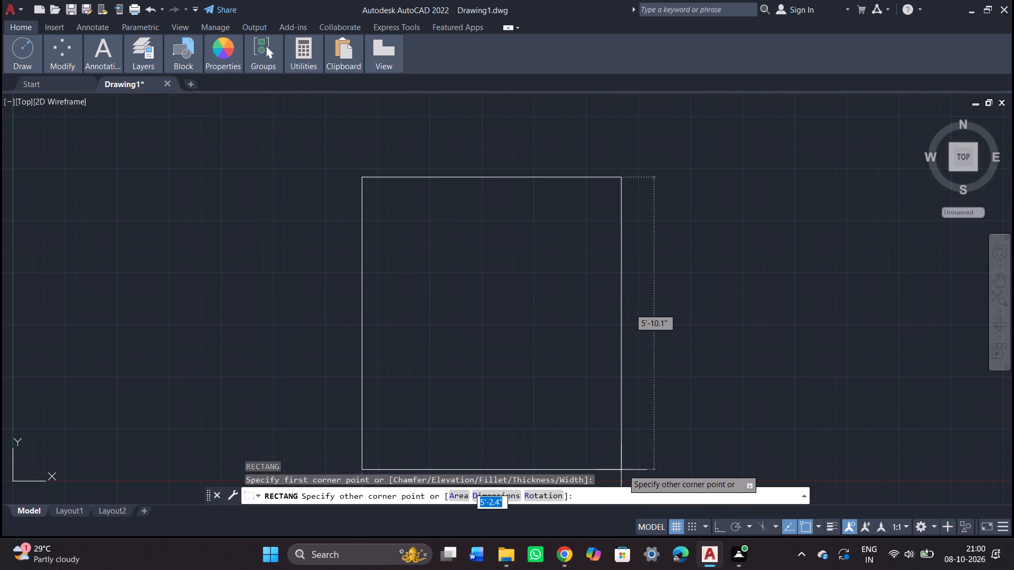
pyautogui.click(504, 495)
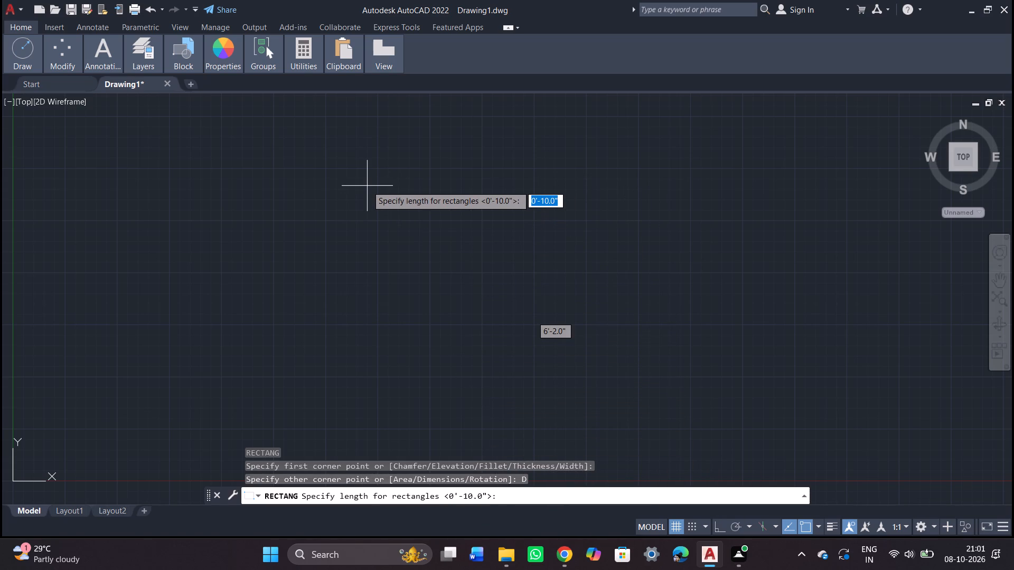
pyautogui.press('4')
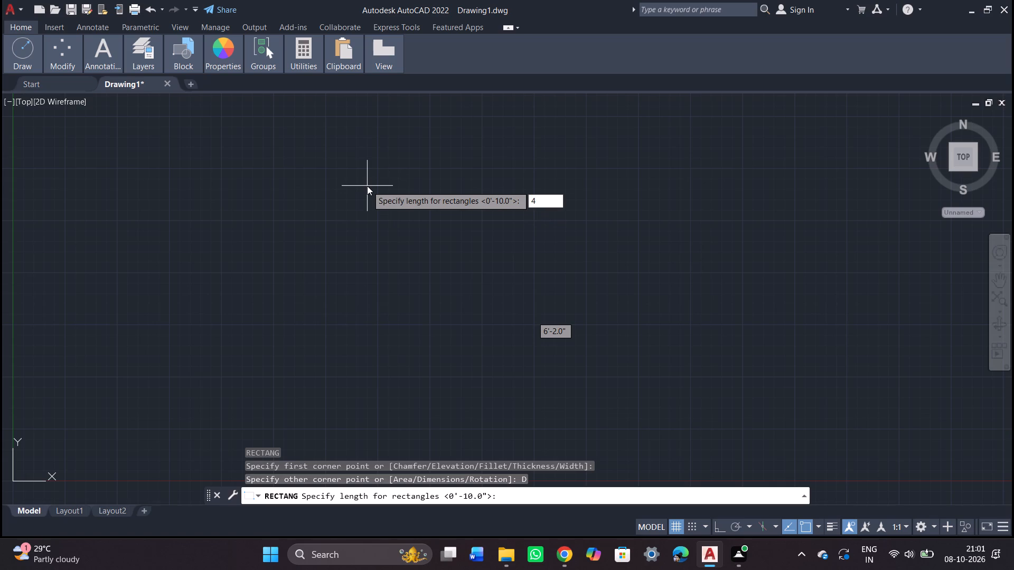
pyautogui.press("'")
pyautogui.press('BackSpace')
pyautogui.press('1')
pyautogui.press("'")
pyautogui.press('Return')
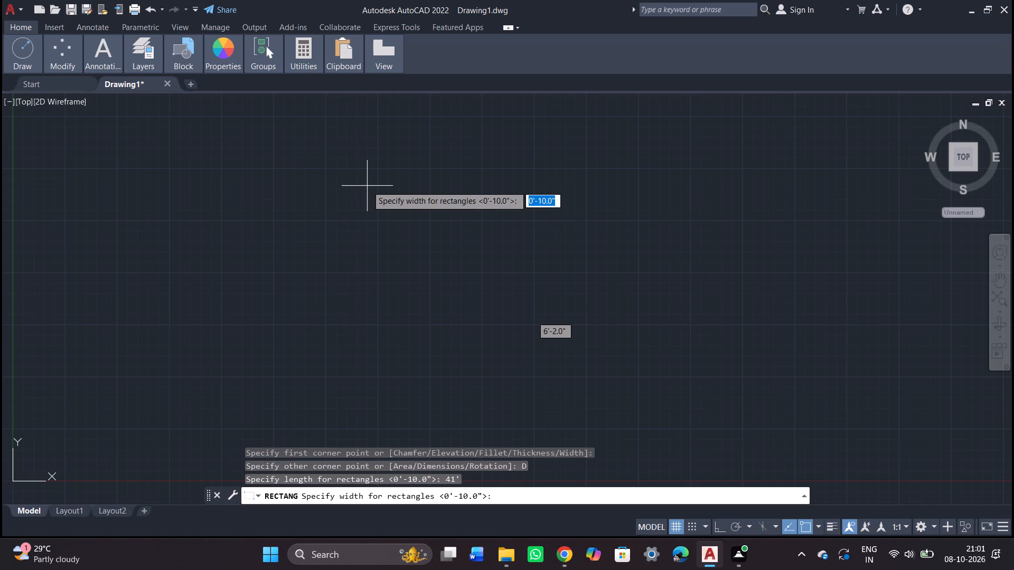
pyautogui.write("40'")
pyautogui.press('Return')
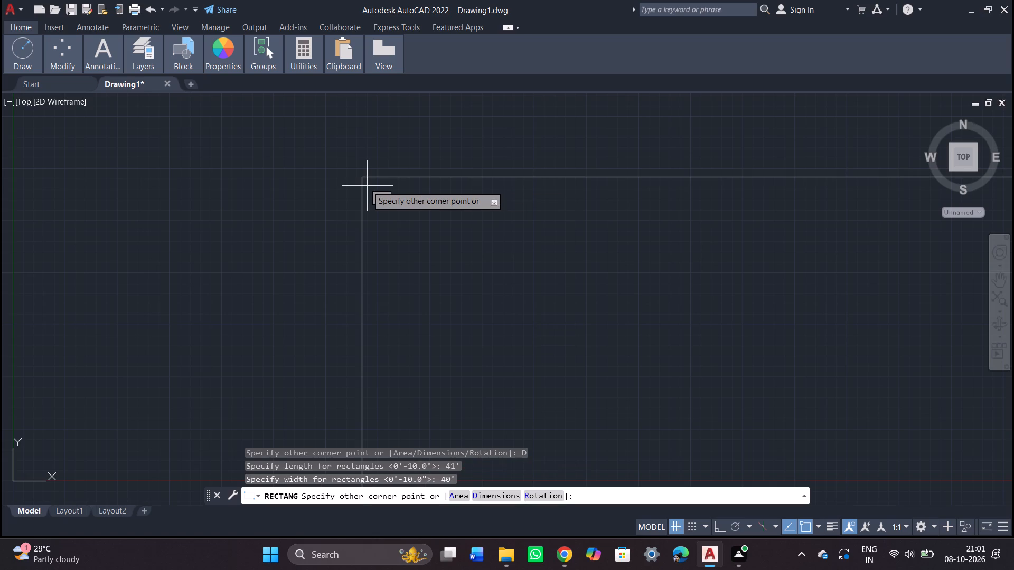
pyautogui.click(422, 242)
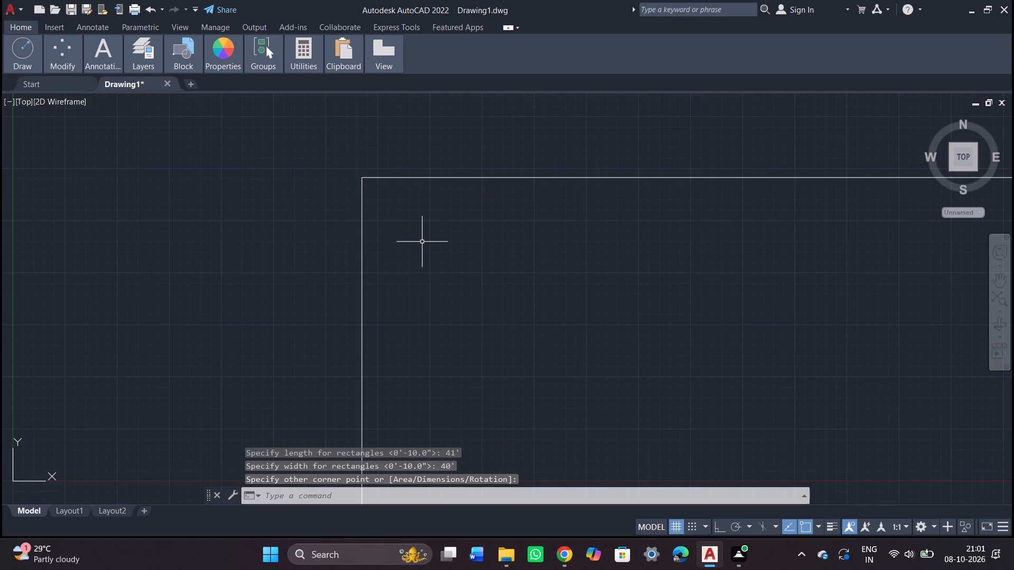
pyautogui.press('Escape')
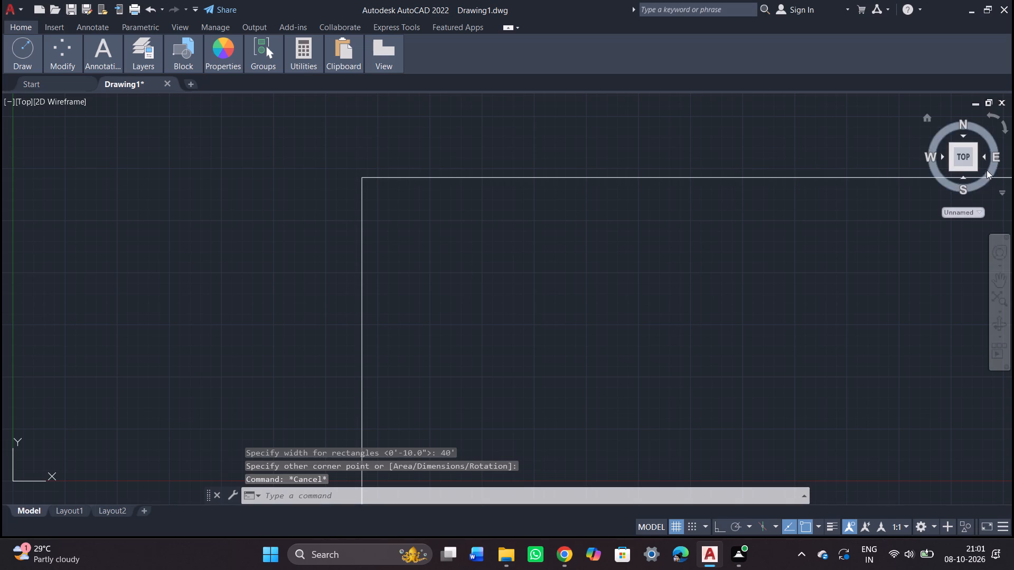
# Move the UCS origin to an empty point below and to the left of the rectangle.
pyautogui.click(966, 157)
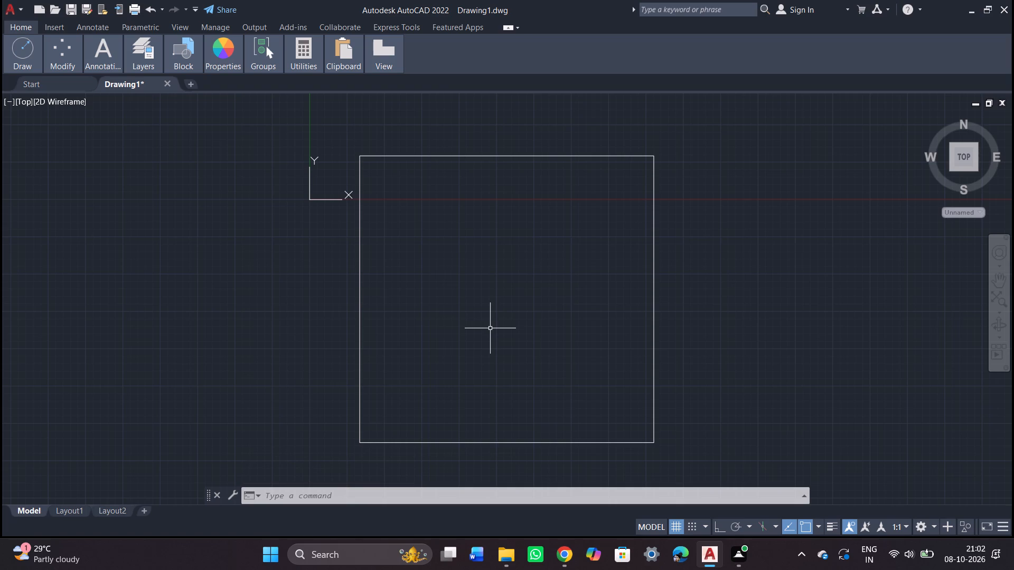
pyautogui.click(308, 197)
pyautogui.moveTo(308, 196); pyautogui.dragTo(206, 309)
pyautogui.moveTo(311, 199); pyautogui.dragTo(43, 509)
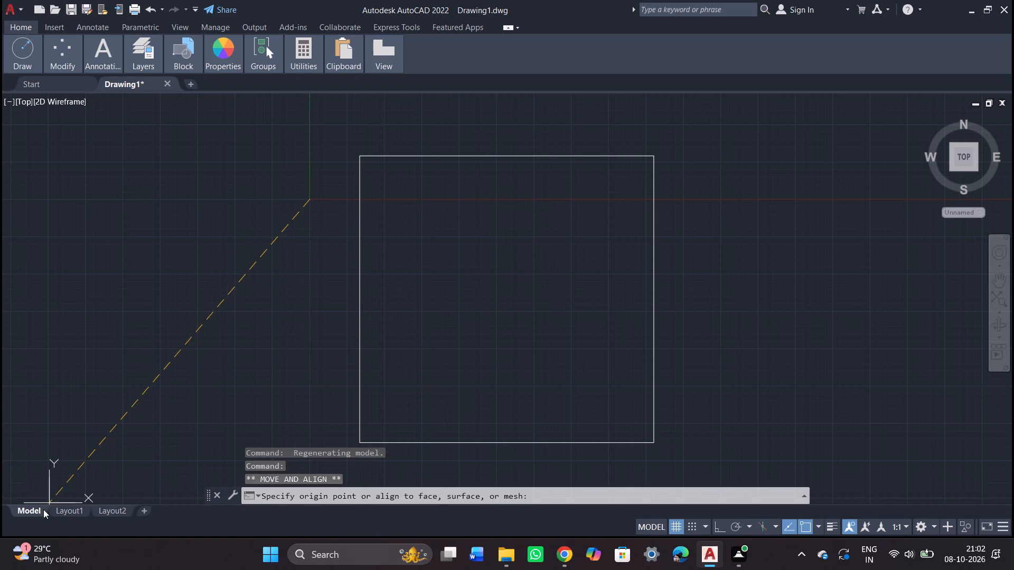
pyautogui.moveTo(43, 509); pyautogui.dragTo(47, 484)
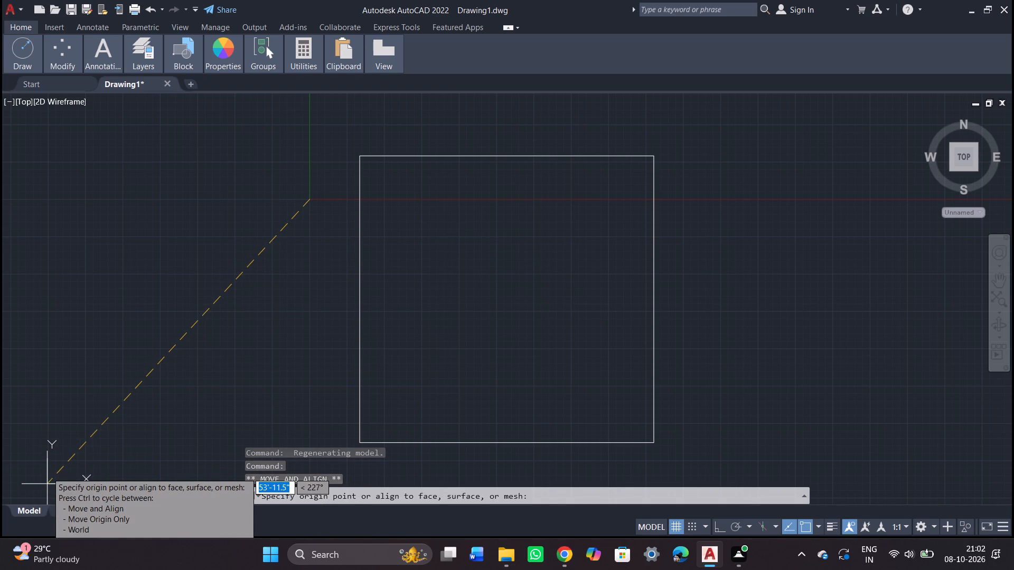
pyautogui.click(47, 484)
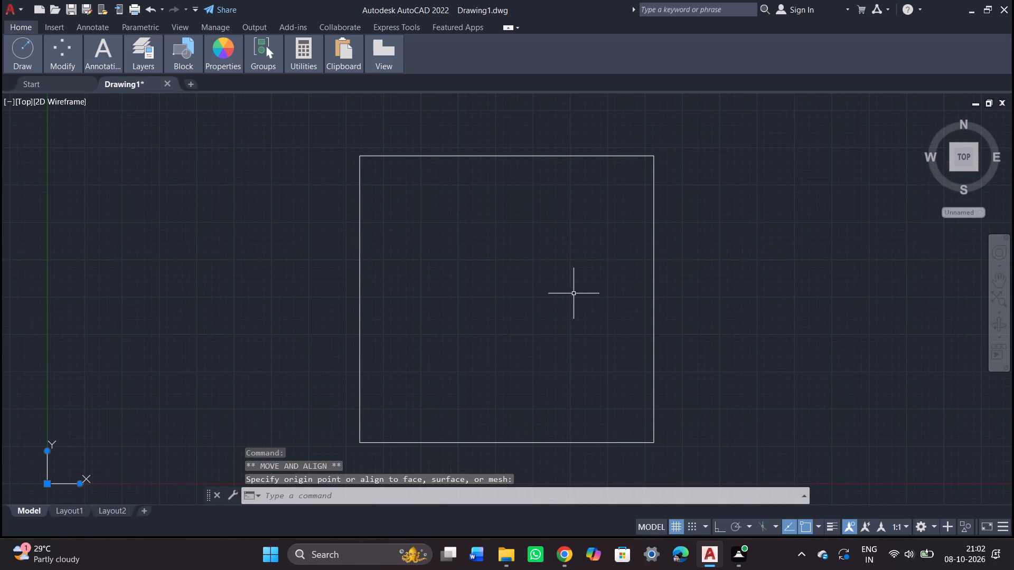
# Explode the 41' by 40' rectangle into separate lines.
pyautogui.moveTo(580, 286); pyautogui.dragTo(589, 228, button='middle')
pyautogui.middleClick(578, 258)
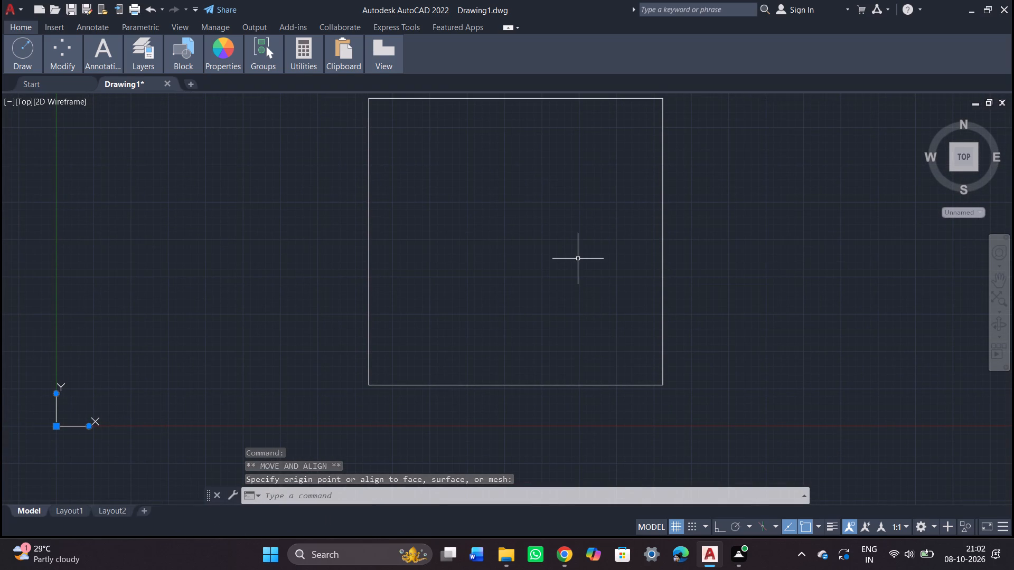
pyautogui.moveTo(533, 267); pyautogui.dragTo(520, 300, button='middle')
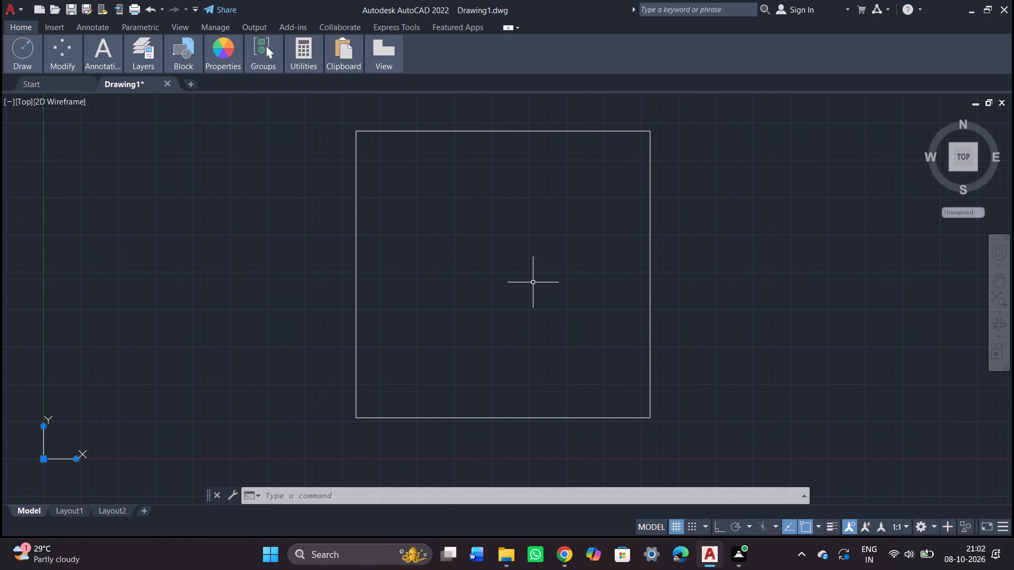
pyautogui.press('e')
pyautogui.press('BackSpace')
pyautogui.press('x')
pyautogui.press('Return')
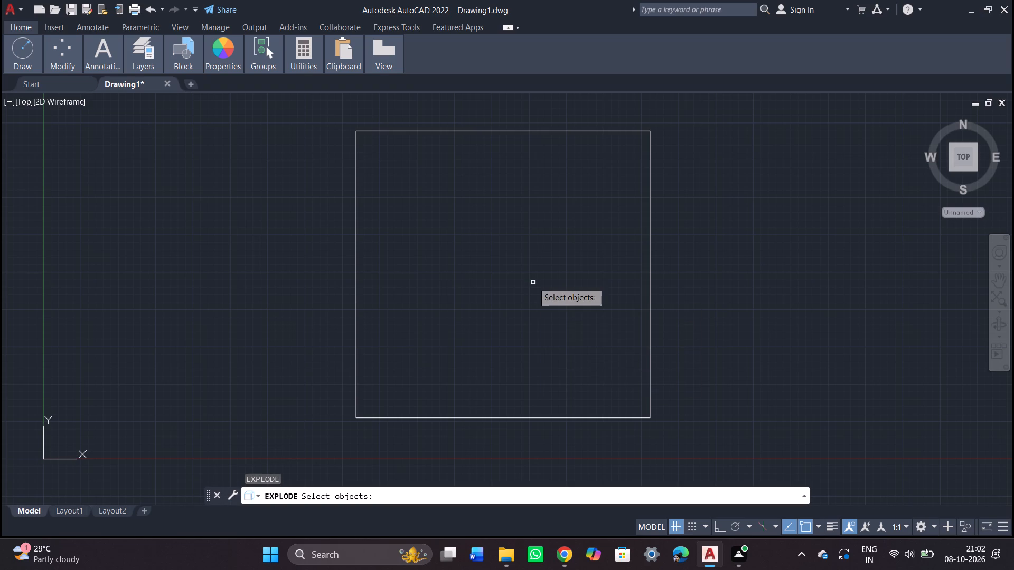
pyautogui.moveTo(693, 235); pyautogui.dragTo(609, 293)
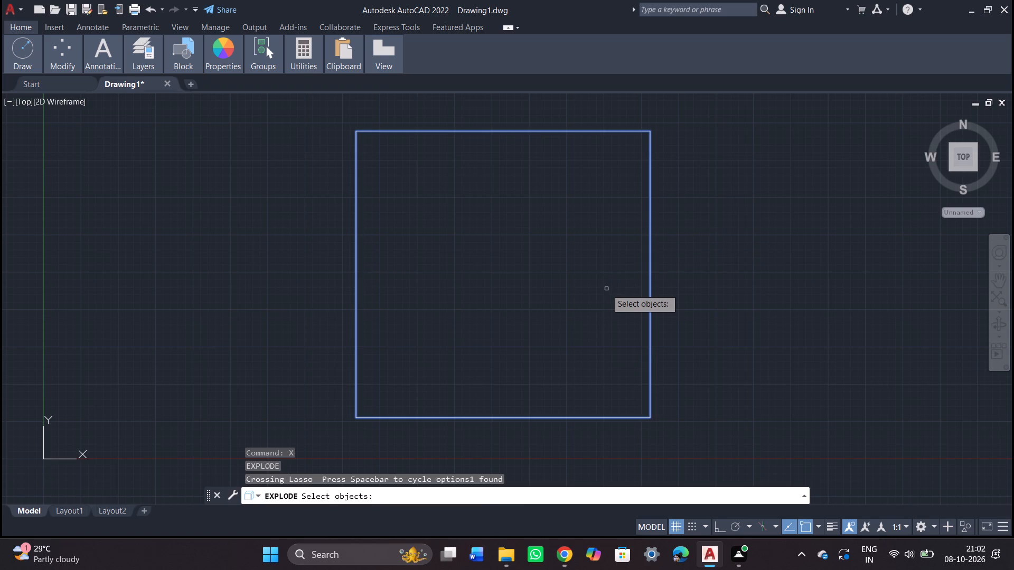
pyautogui.press('Return')
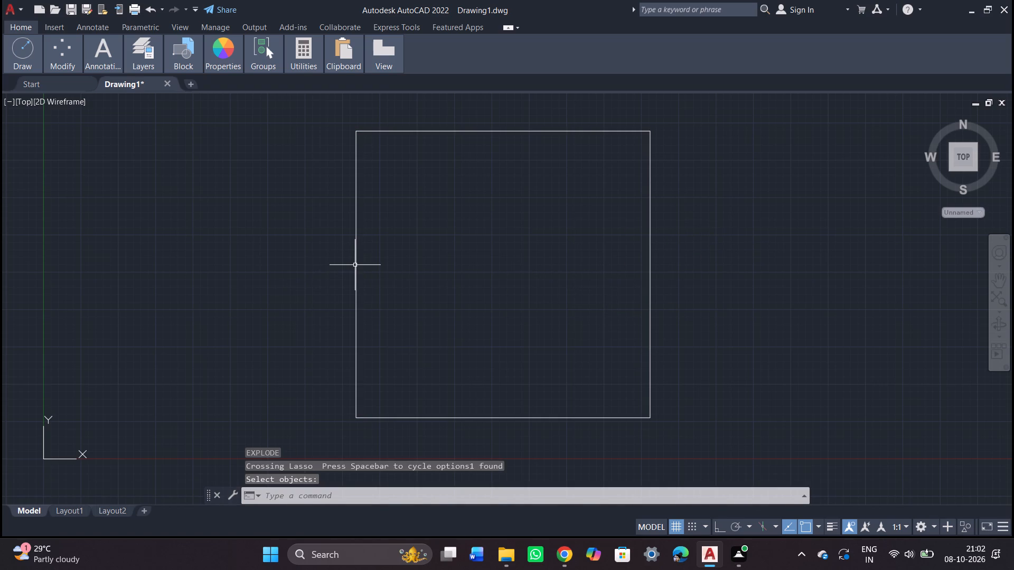
# Offset the left vertical line of the exploded rectangle 1'6" inward, toward the inside of the outline.
pyautogui.press('Escape')
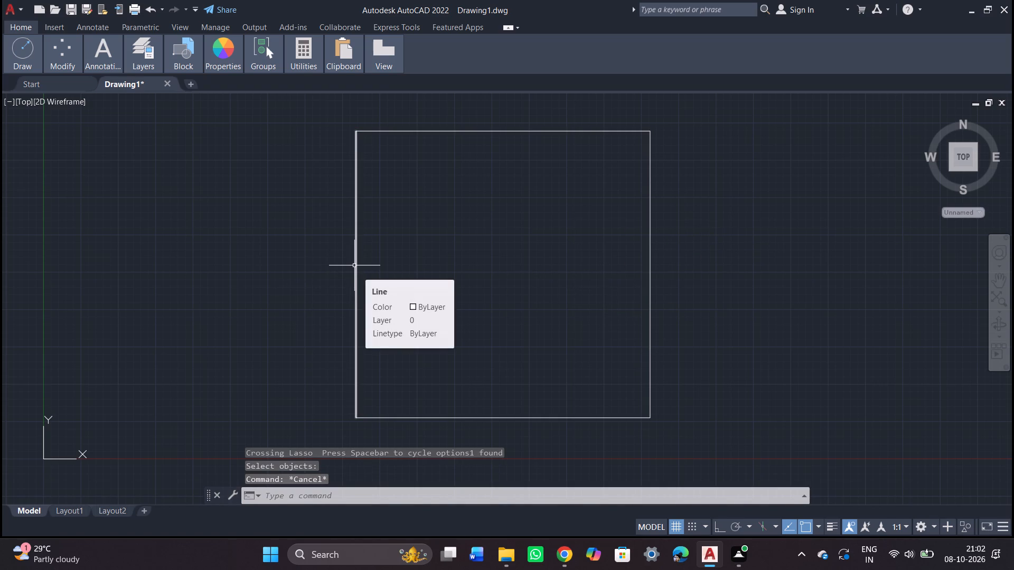
pyautogui.press('o')
pyautogui.press('Return')
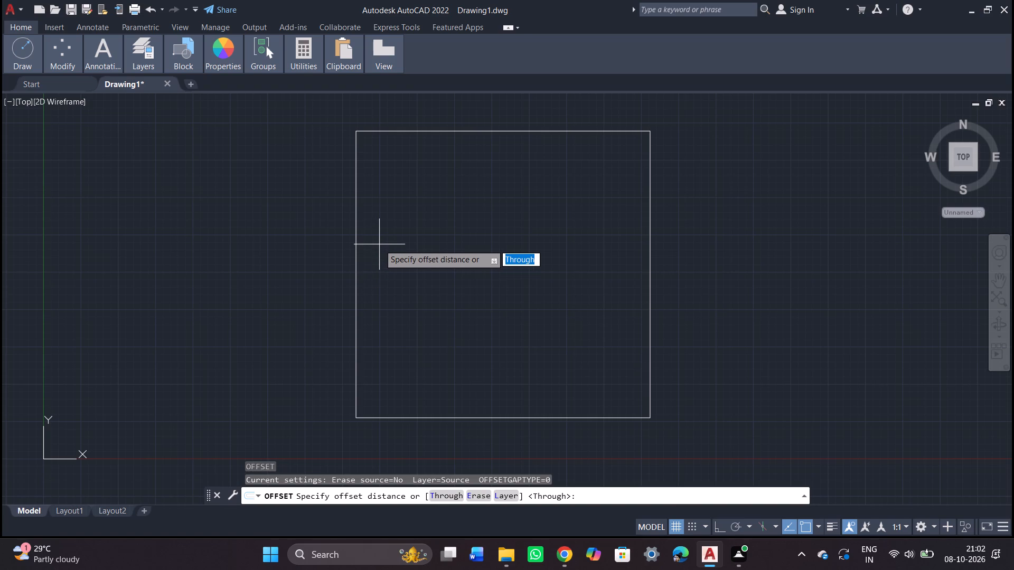
pyautogui.press('1')
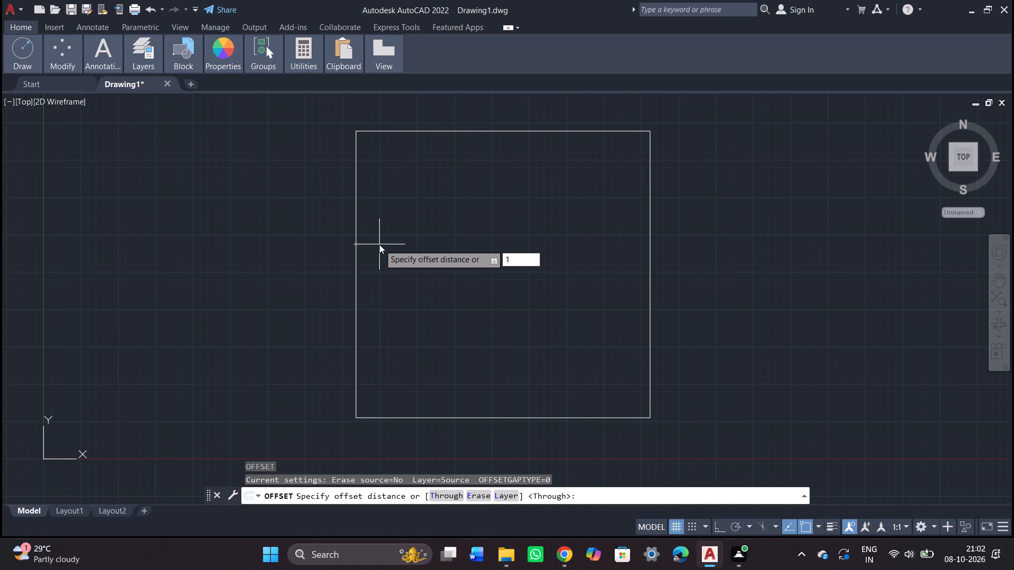
pyautogui.press("'")
pyautogui.press('6')
pyautogui.press('Return')
pyautogui.press('Return')
pyautogui.press('Return')
pyautogui.press('Return')
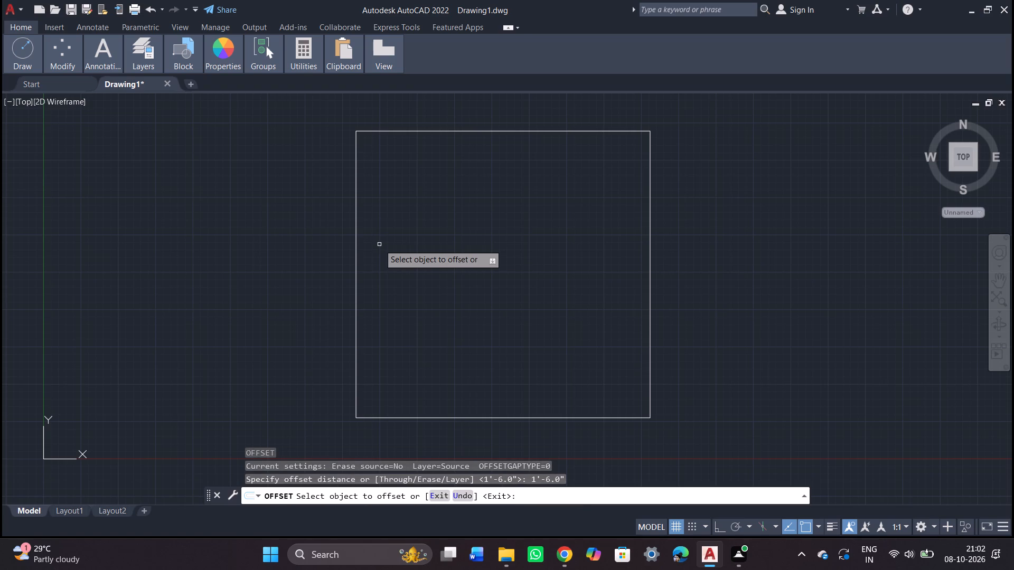
pyautogui.press('Escape')
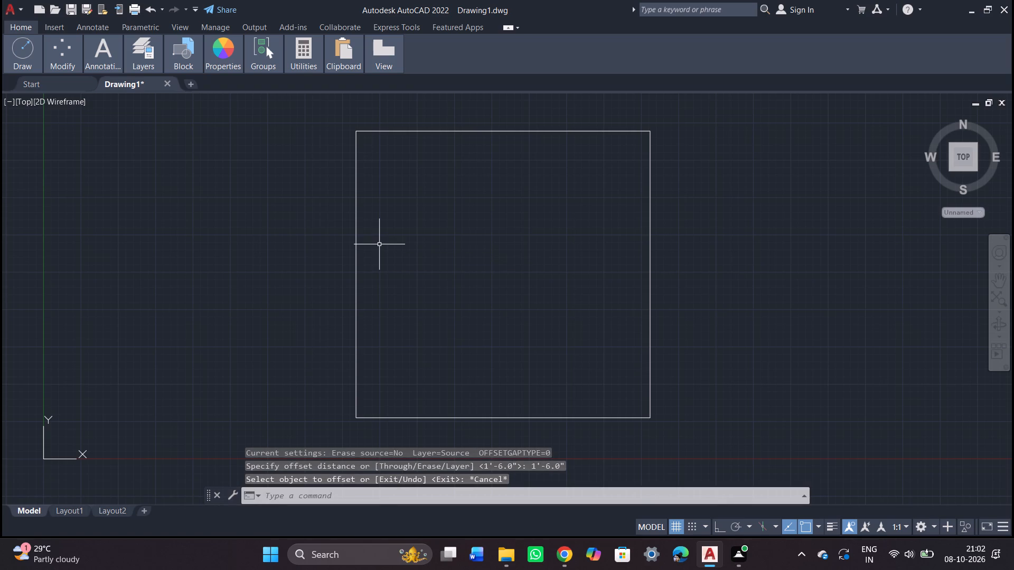
pyautogui.press('o')
pyautogui.press('Return')
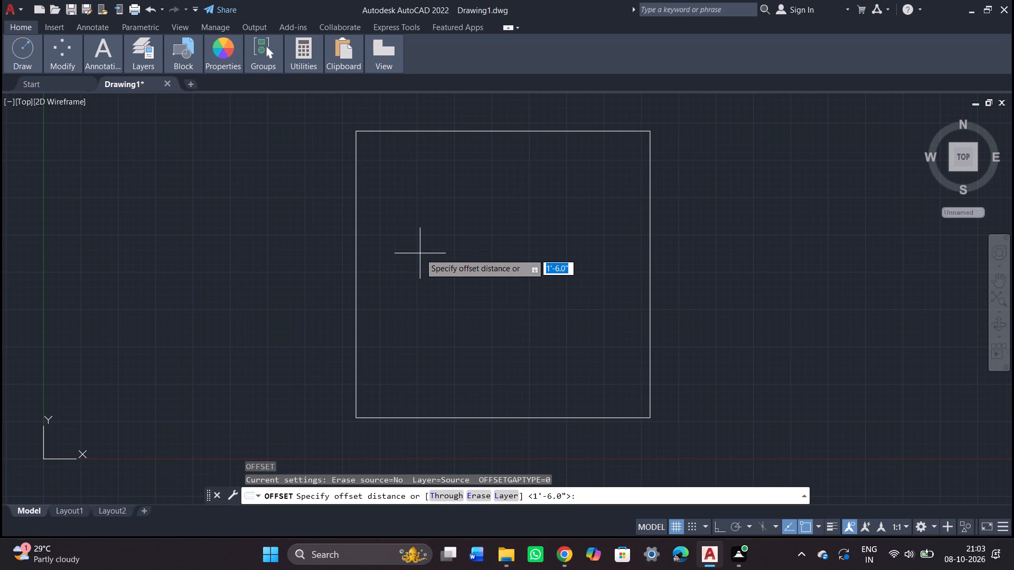
pyautogui.press('Return')
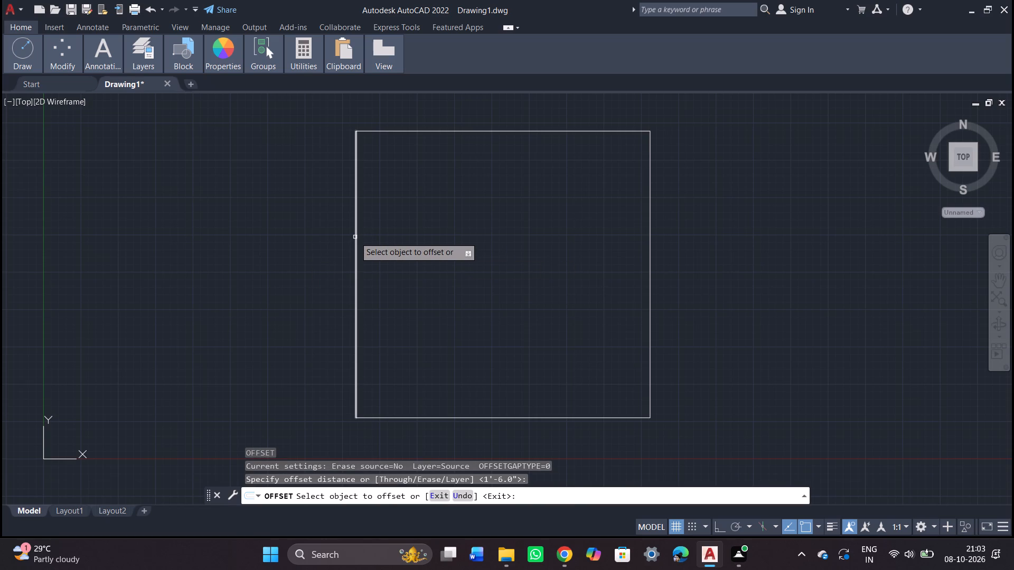
pyautogui.click(355, 237)
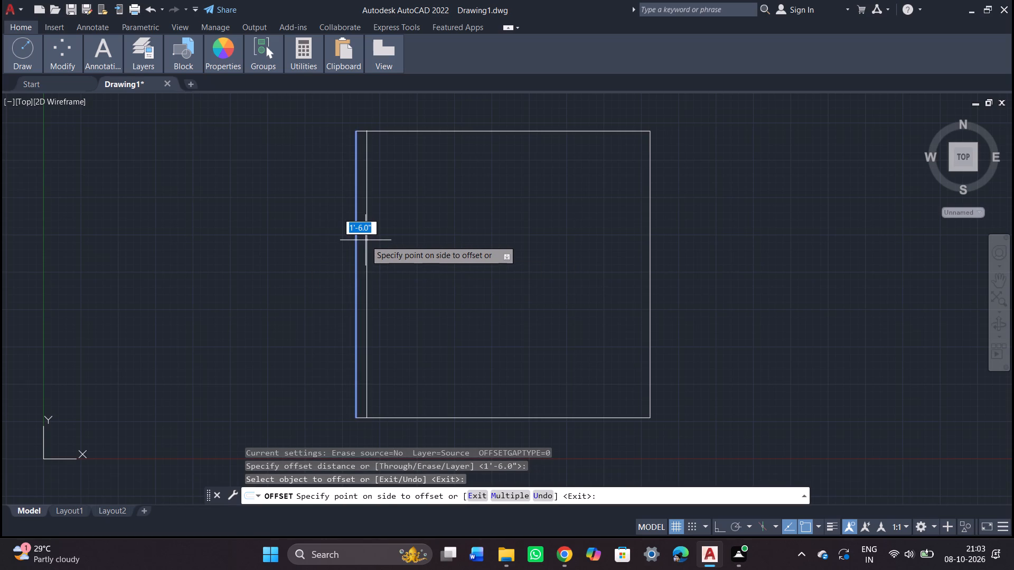
pyautogui.click(365, 240)
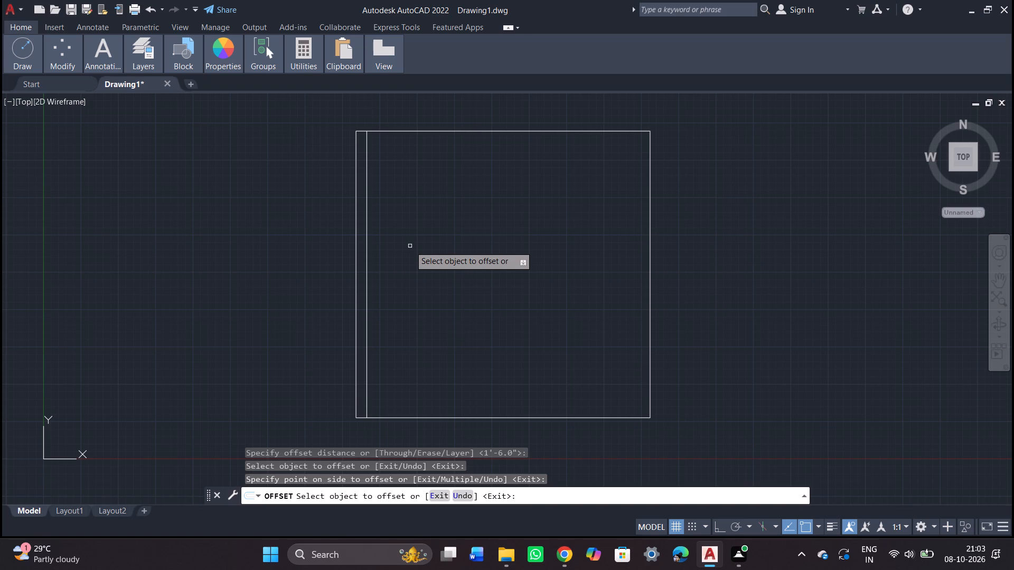
# Offset the bottom horizontal line of the outline 2' upward, toward the inside.
pyautogui.click(415, 417)
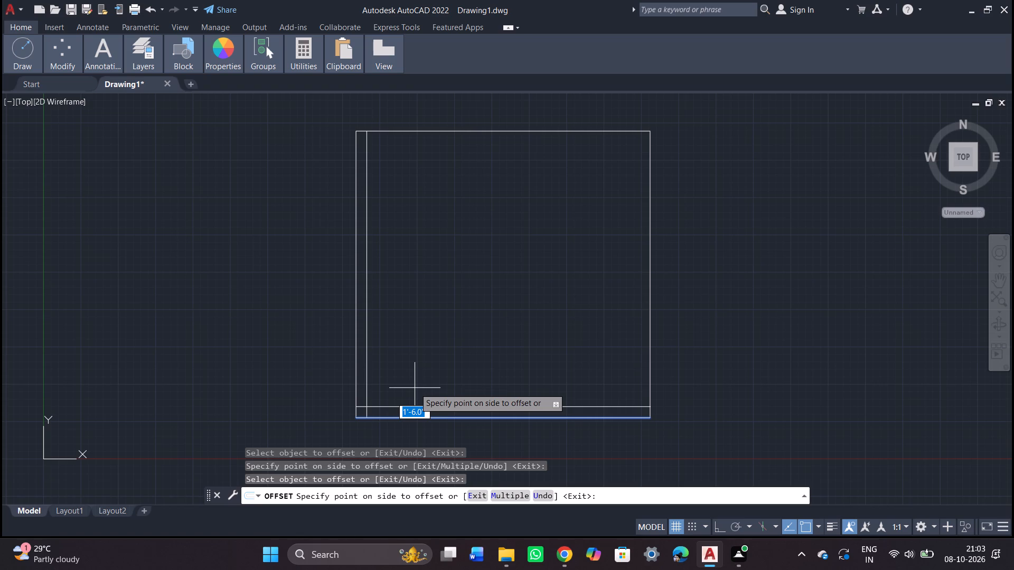
pyautogui.press('2')
pyautogui.press("'")
pyautogui.press('Return')
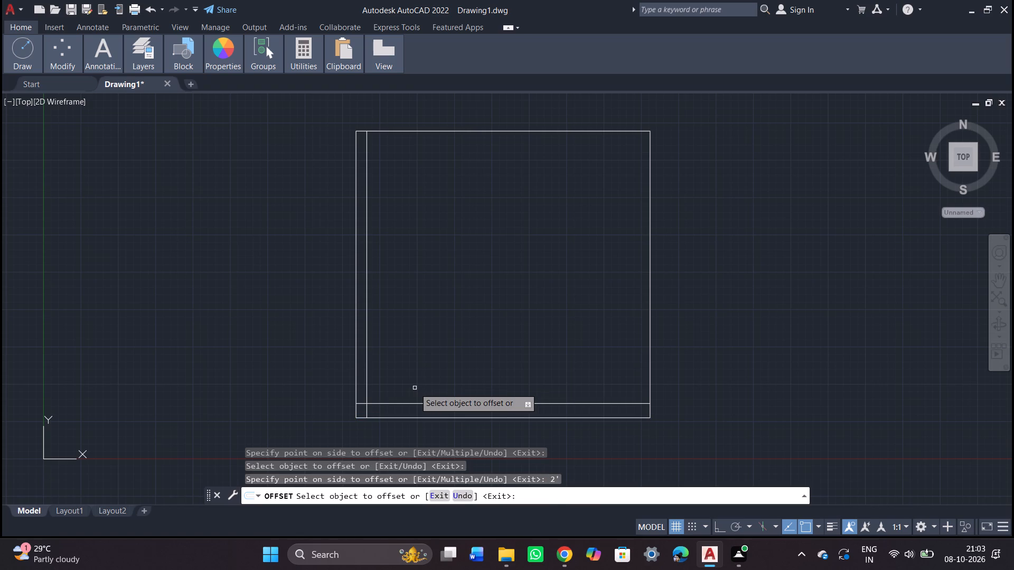
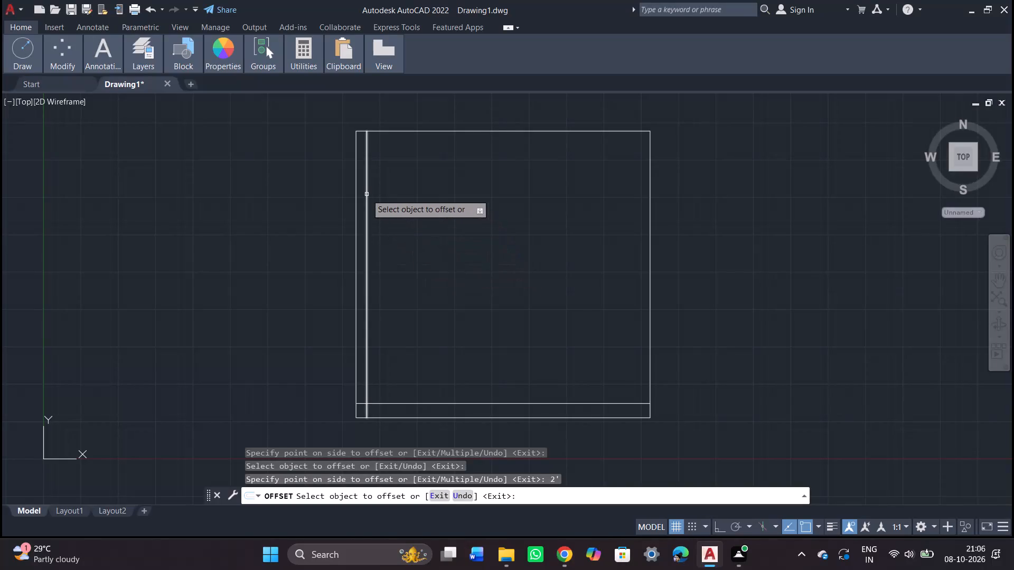
# Offset the inner left vertical line 38'6" toward the right side of the outline.
pyautogui.click(366, 192)
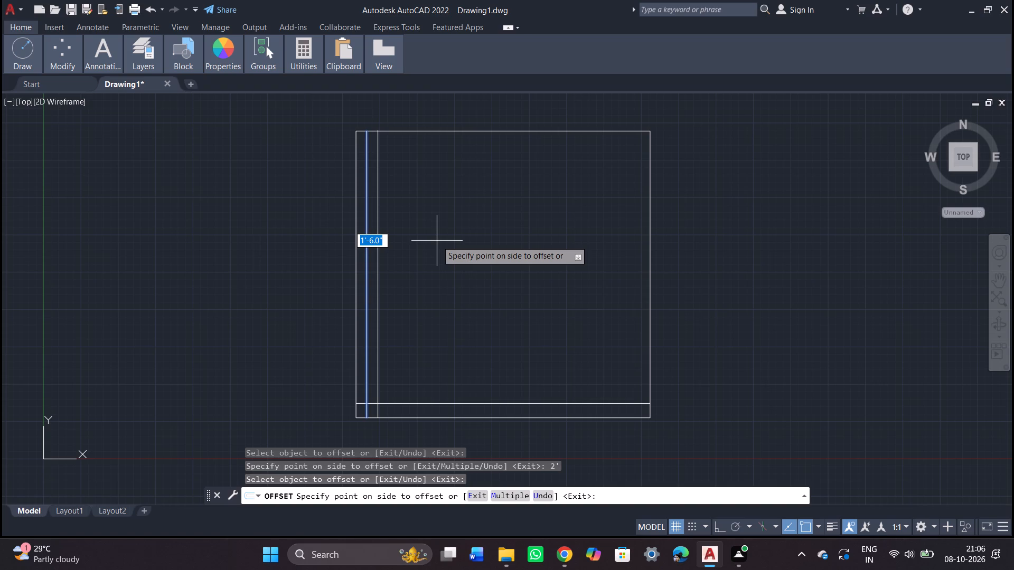
pyautogui.press('3')
pyautogui.press('8')
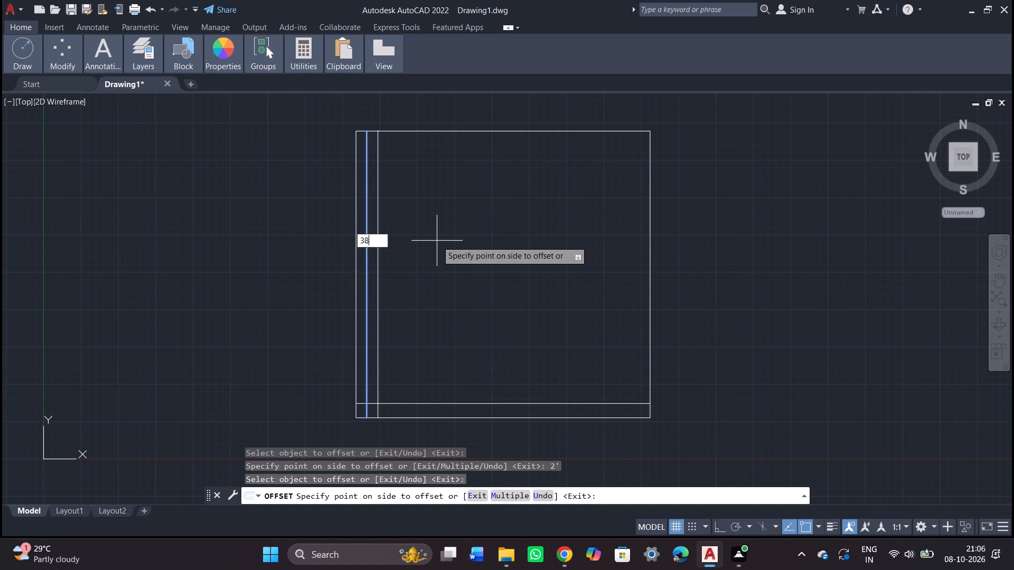
pyautogui.press("'")
pyautogui.press('6')
pyautogui.hotkey('shift', '"')
pyautogui.press('Return')
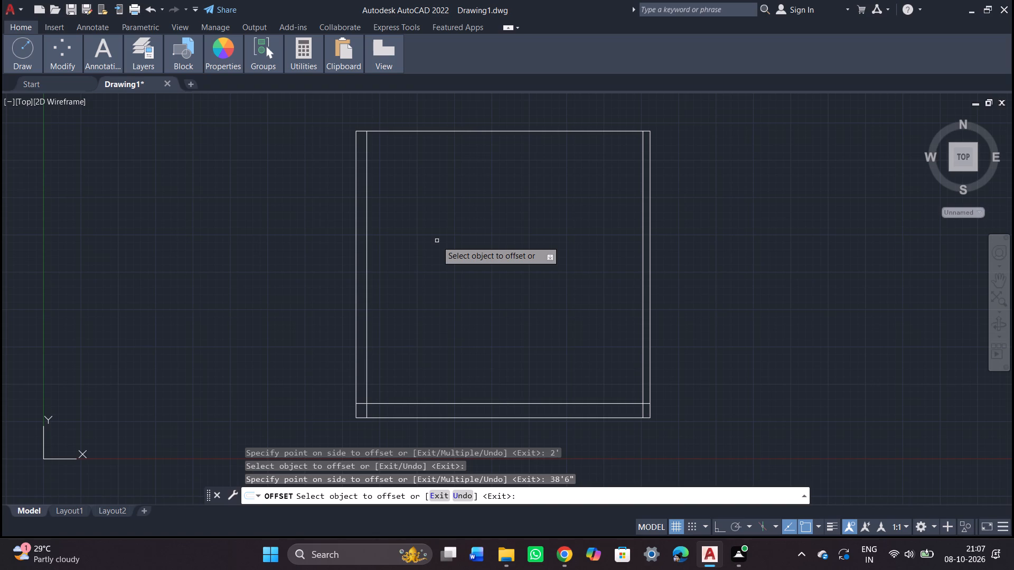
pyautogui.press('Return')
pyautogui.press('Escape')
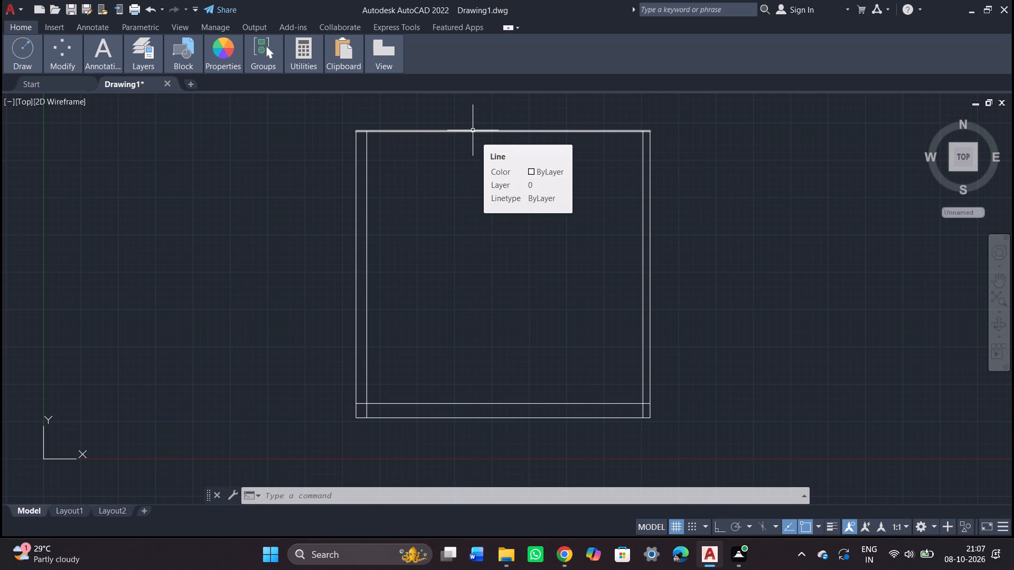
# Offset the top horizontal line of the outline 2' downward, toward the inside.
pyautogui.press('o')
pyautogui.press('Return')
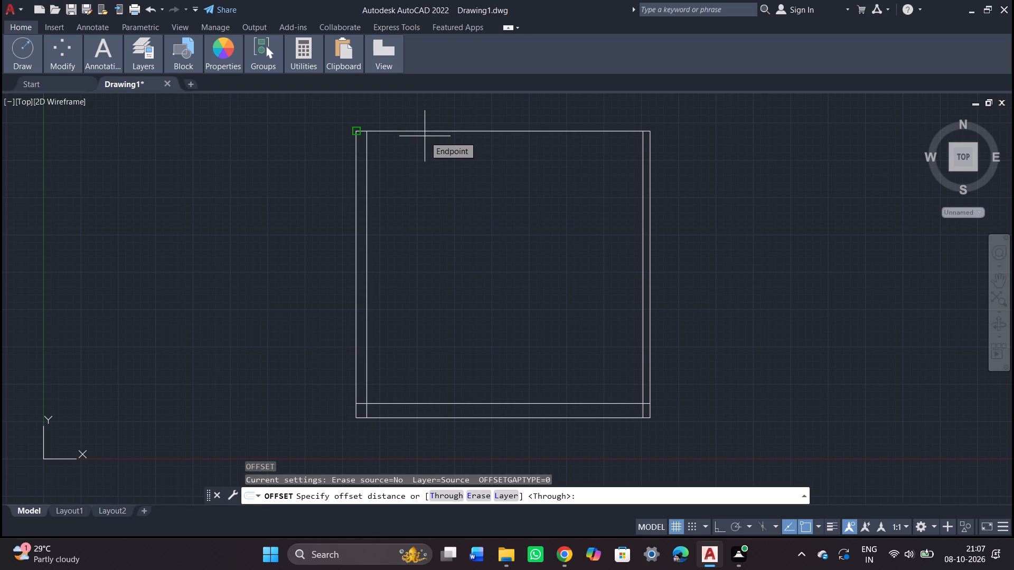
pyautogui.press('2')
pyautogui.write("'[")
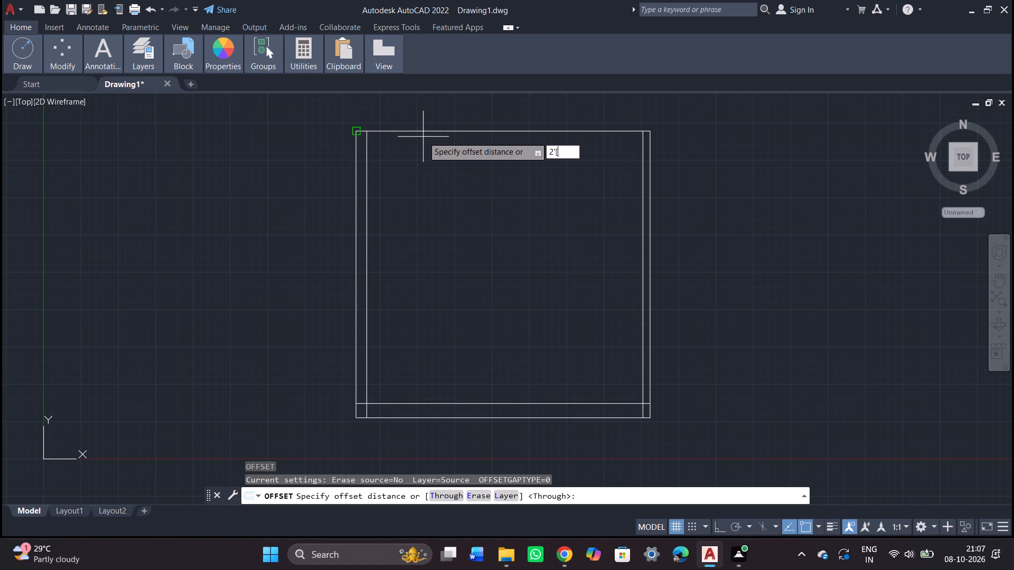
pyautogui.press('BackSpace')
pyautogui.press('Return')
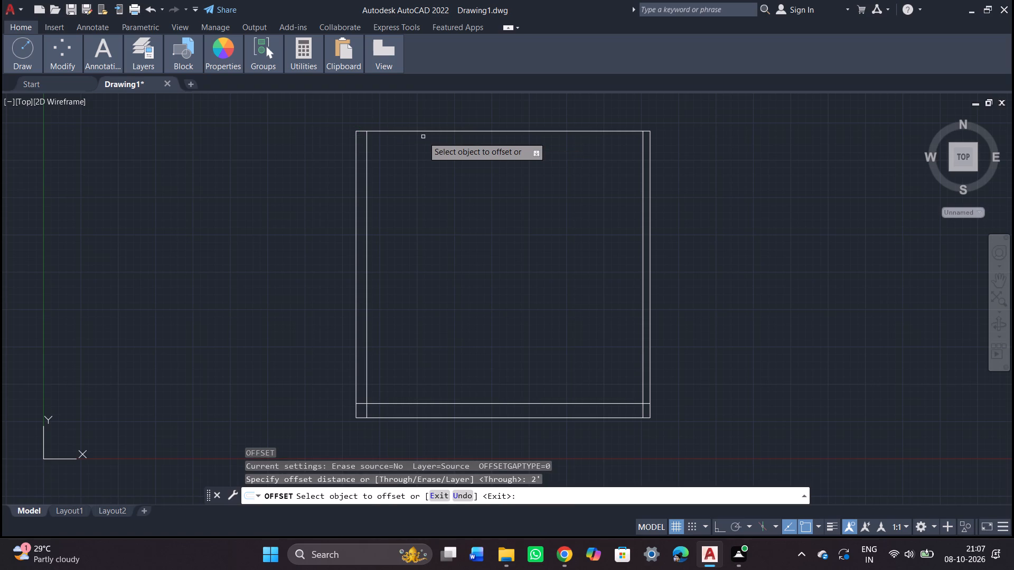
pyautogui.click(448, 131)
pyautogui.click(453, 162)
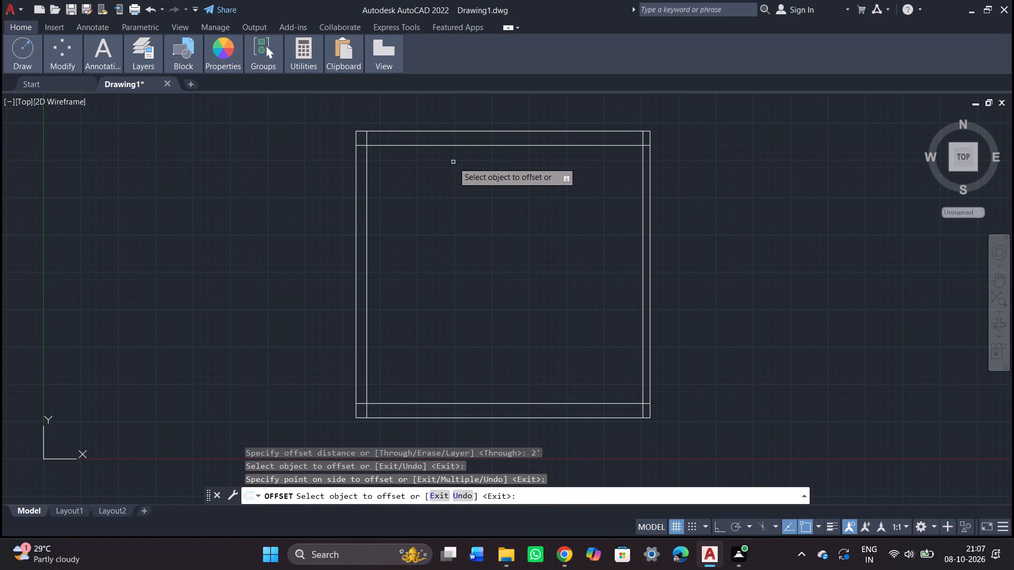
pyautogui.press('Escape')
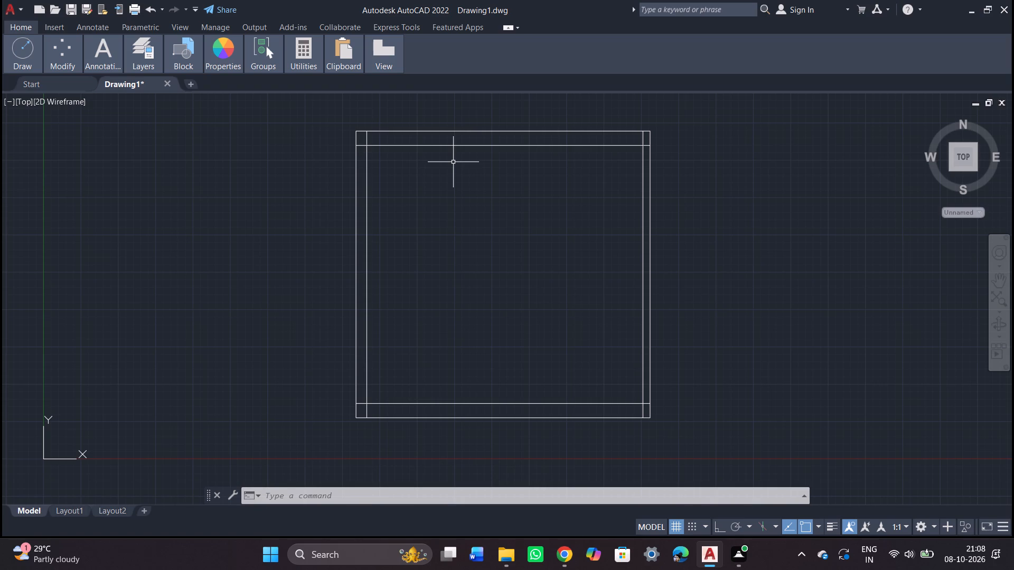
# Trim the inner lines' overhanging ends at the two upper corners, back to where the inner lines cross.
pyautogui.write('tr')
pyautogui.press('Return')
pyautogui.press('Return')
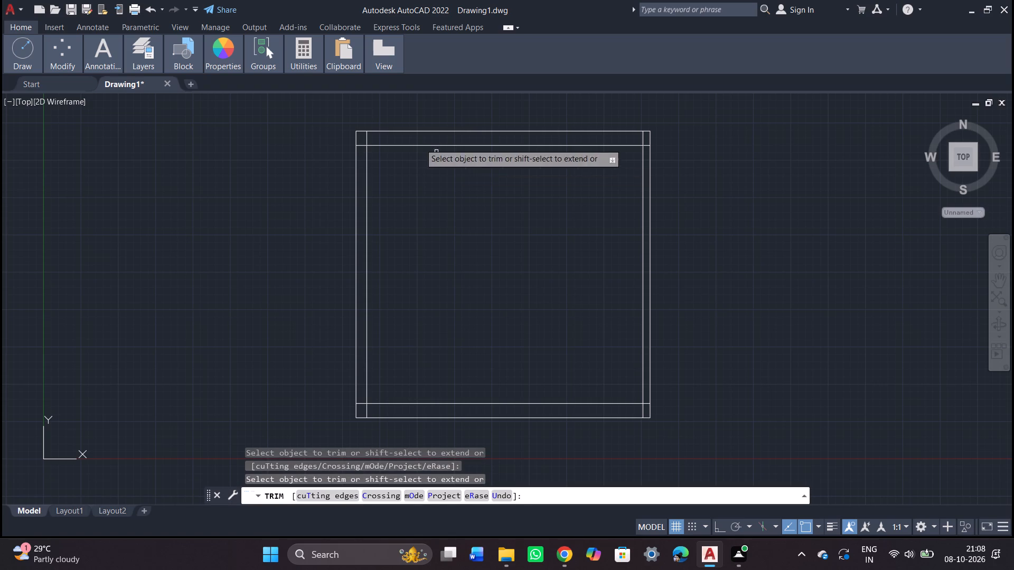
pyautogui.moveTo(371, 139); pyautogui.dragTo(368, 139)
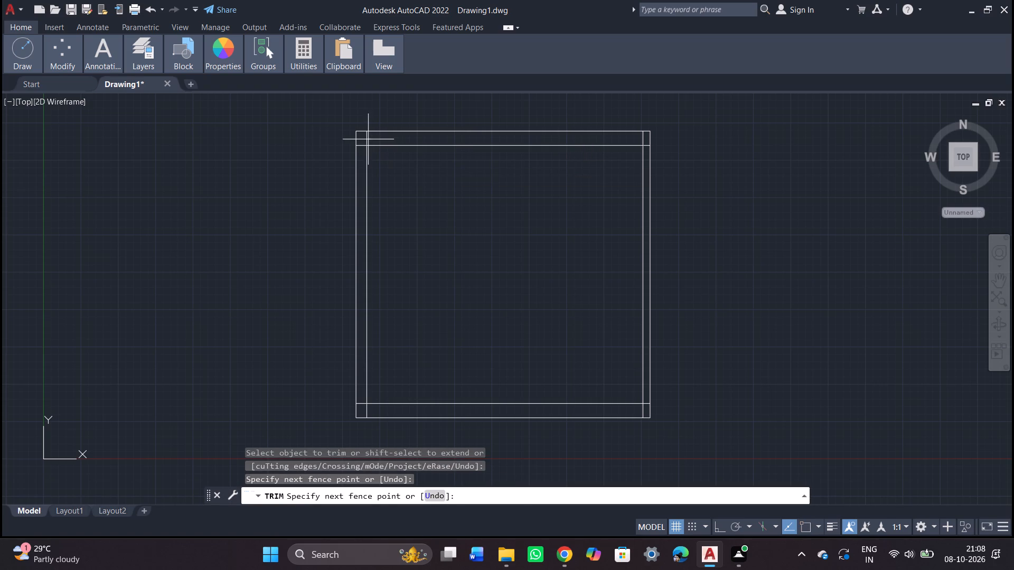
pyautogui.moveTo(368, 139); pyautogui.dragTo(361, 149)
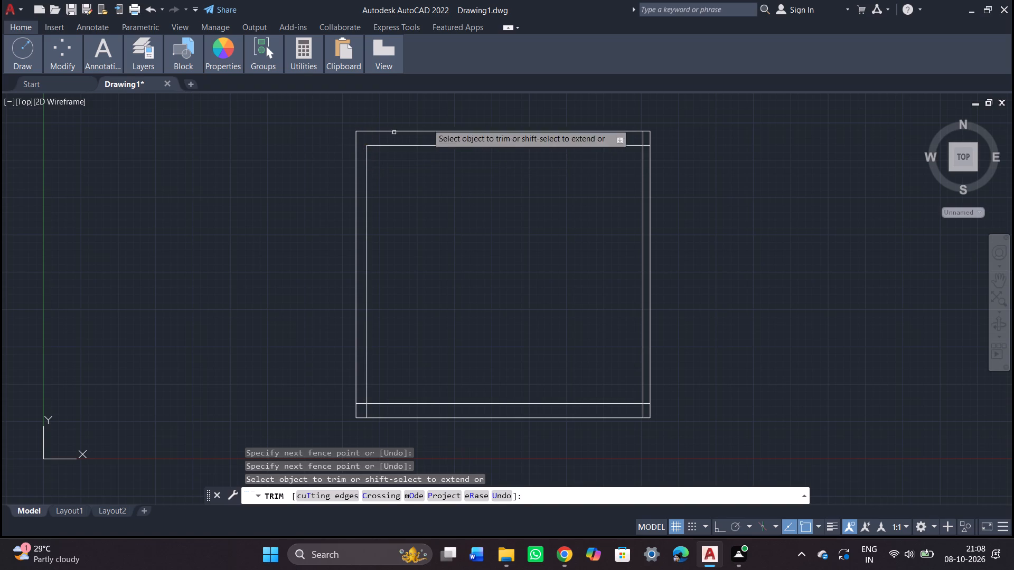
pyautogui.moveTo(636, 141); pyautogui.dragTo(650, 151)
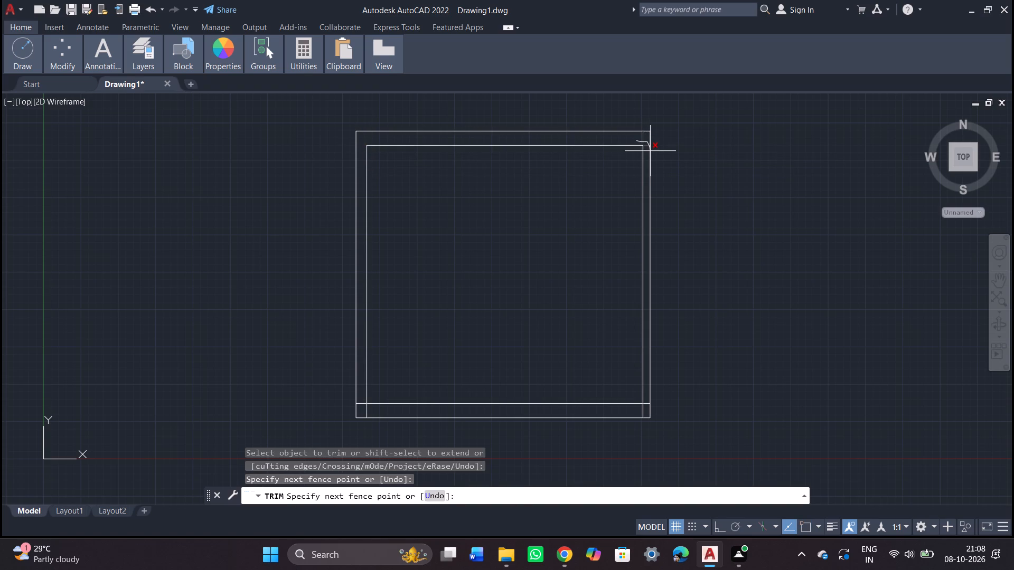
pyautogui.moveTo(650, 151); pyautogui.dragTo(646, 152)
pyautogui.click(646, 152)
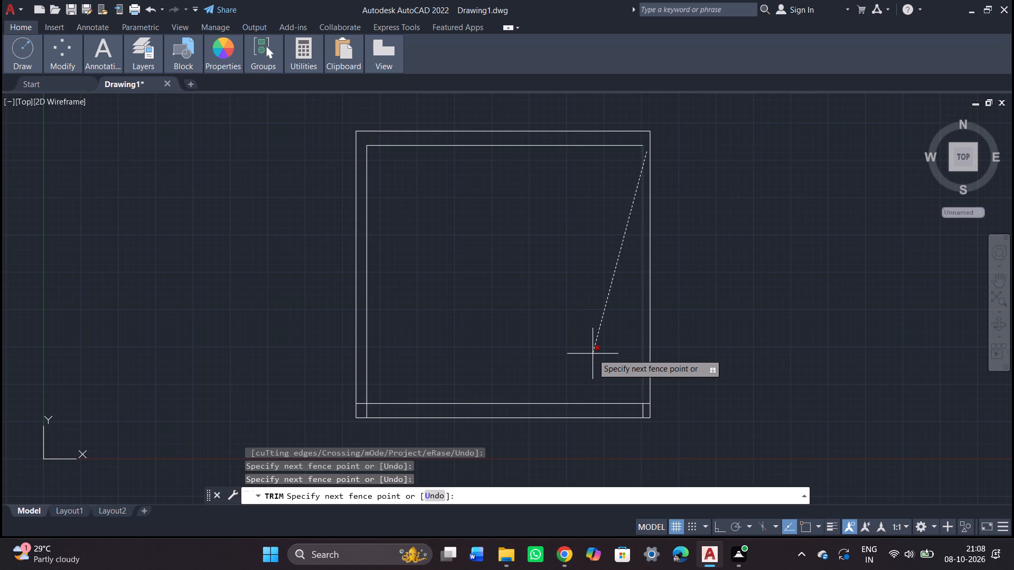
pyautogui.press('Escape')
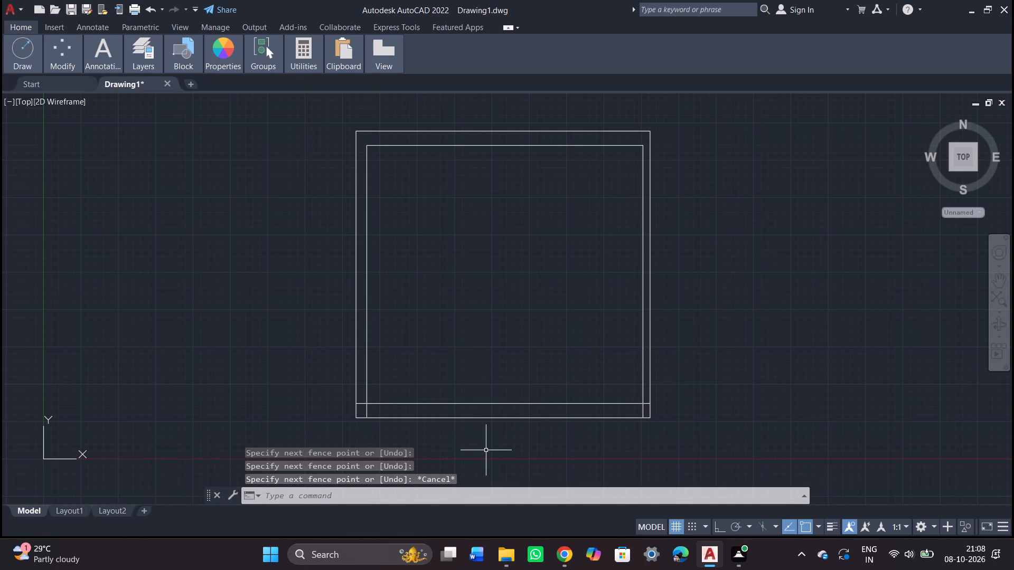
# Trim the inner lines' overhanging ends at the two lower corners so the inner lines form a closed rectangle.
pyautogui.moveTo(486, 450); pyautogui.dragTo(474, 395, button='middle')
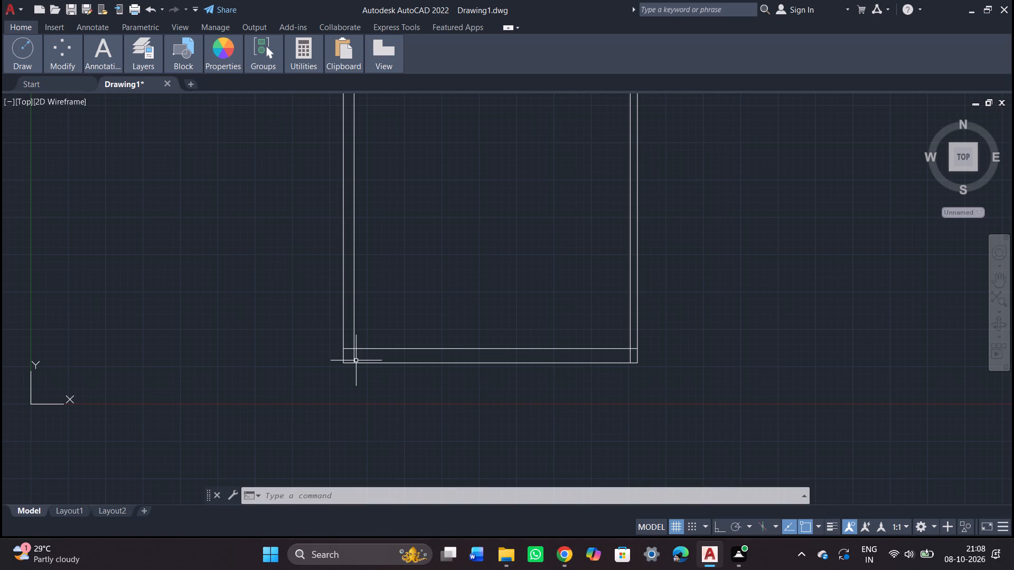
pyautogui.write('tr')
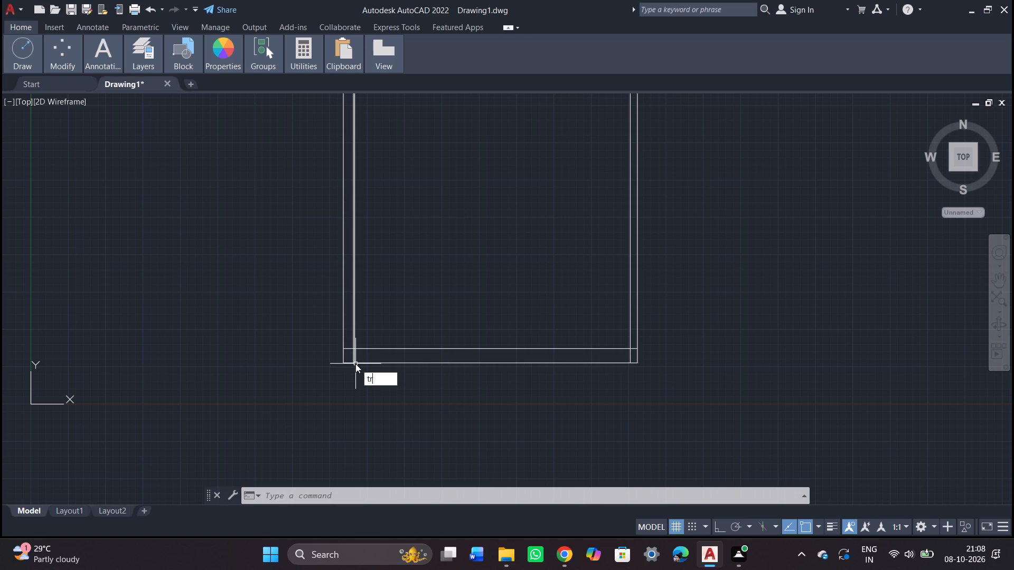
pyautogui.press('Return')
pyautogui.press('Return')
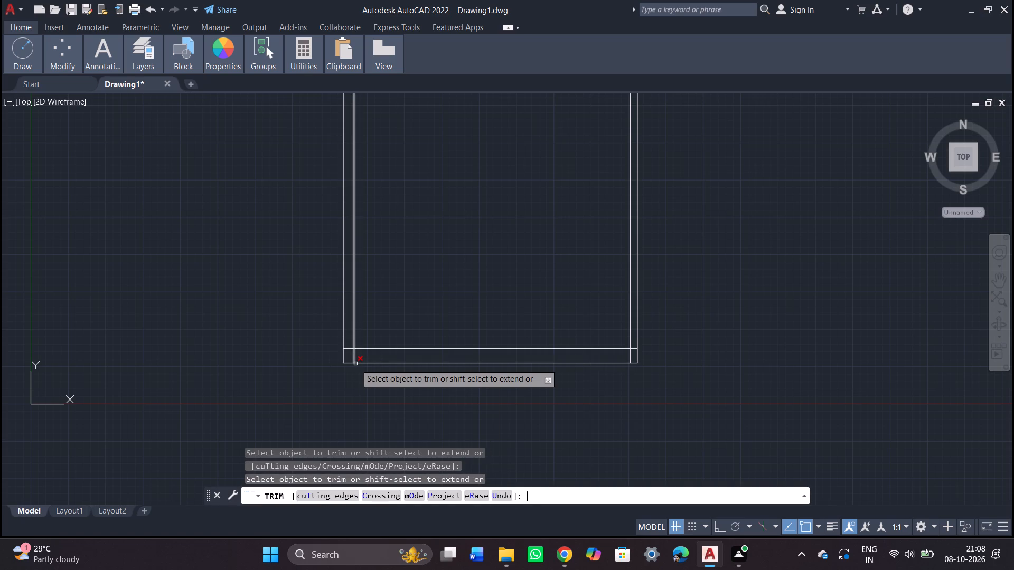
pyautogui.click(353, 357)
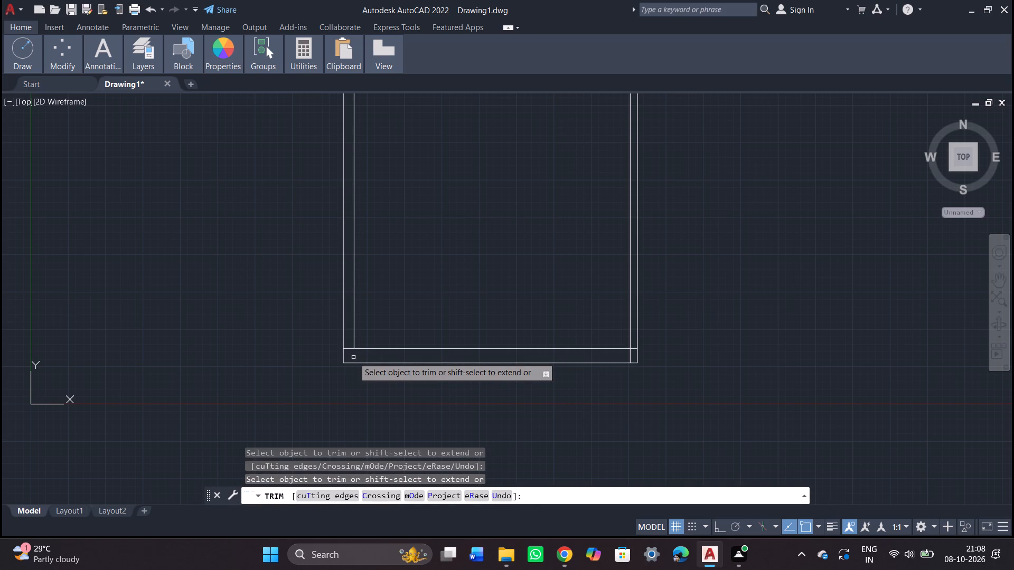
pyautogui.click(348, 348)
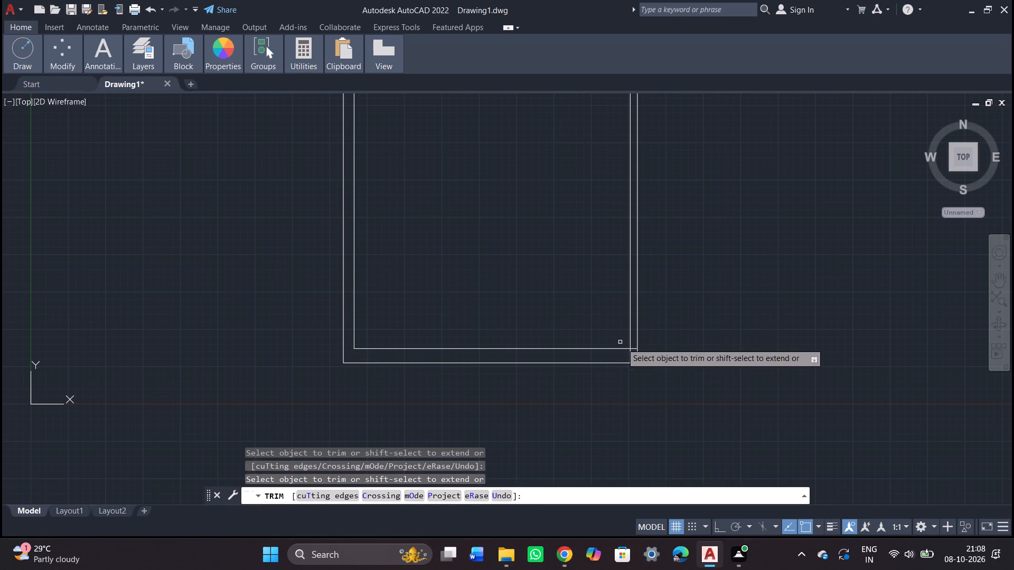
pyautogui.click(631, 353)
pyautogui.click(633, 348)
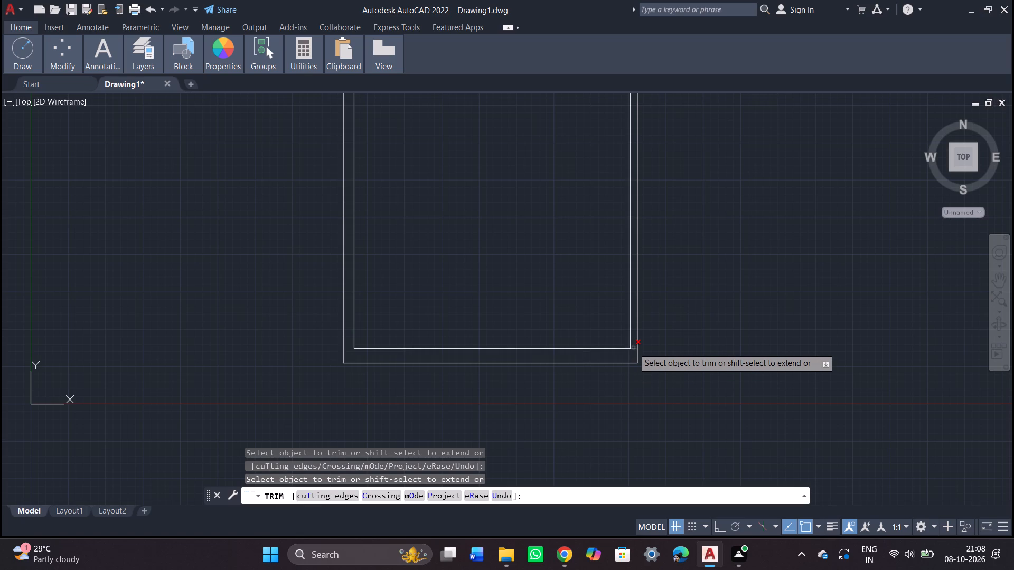
pyautogui.scroll(-2, 527, 297)
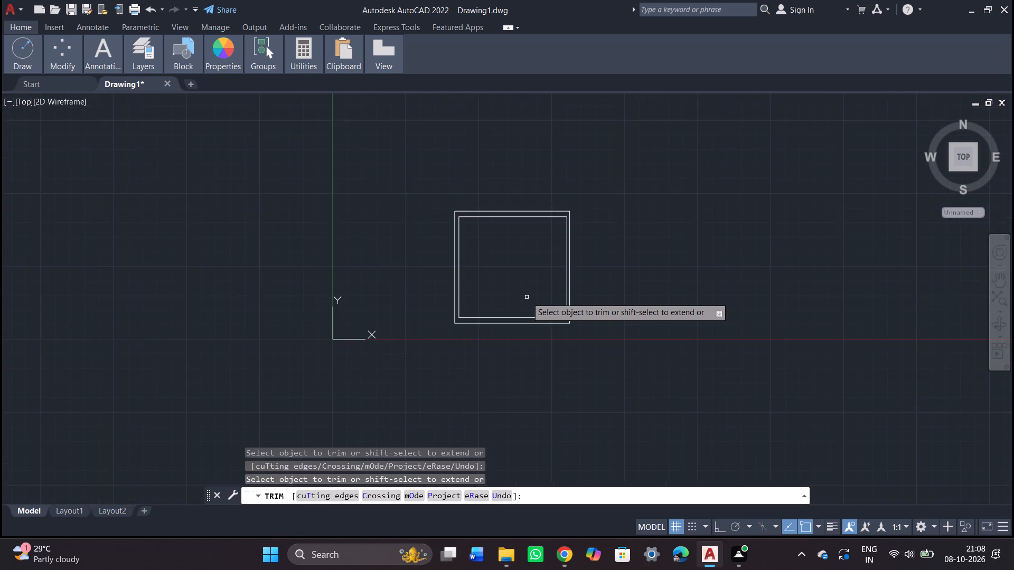
pyautogui.scroll(2, 527, 297)
pyautogui.middleClick(527, 297)
pyautogui.moveTo(527, 297); pyautogui.dragTo(533, 358, button='middle')
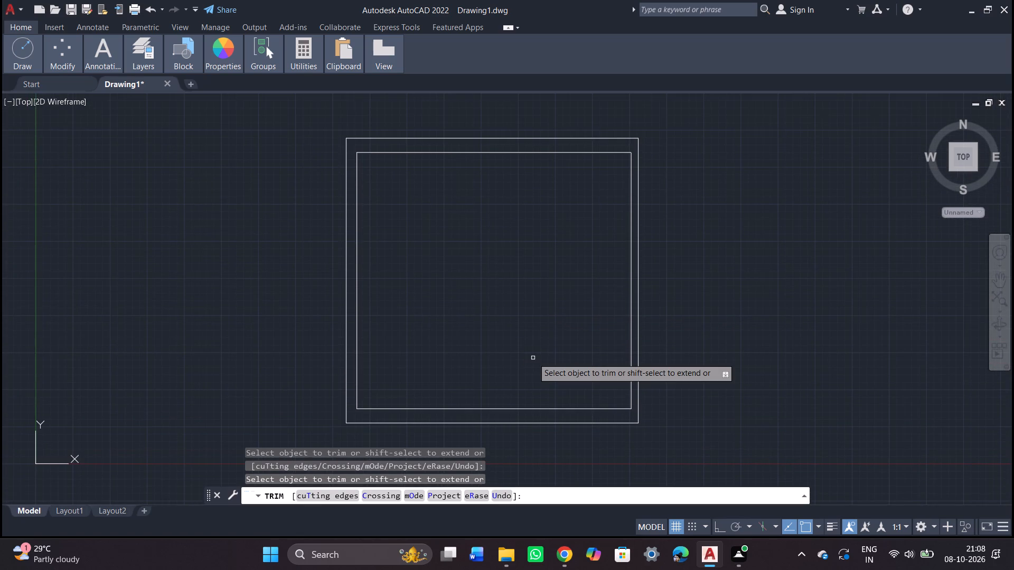
pyautogui.press('Escape')
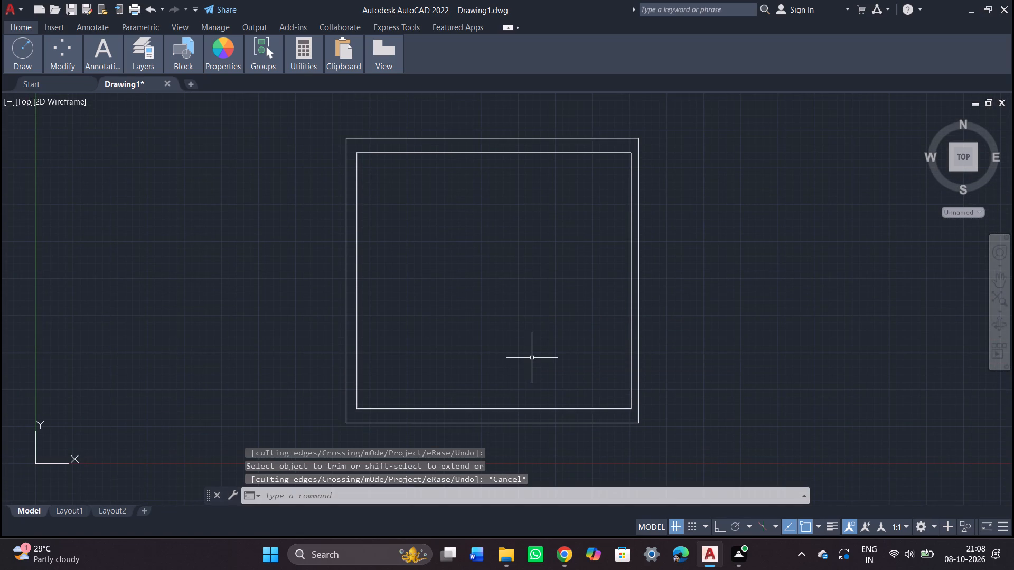
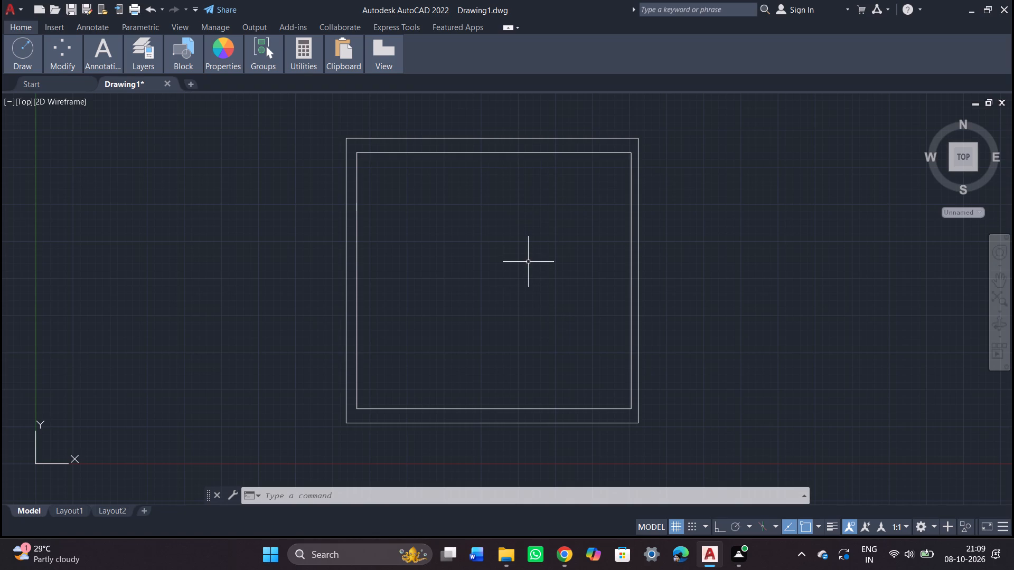
# Offset the top, left and right lines of the inner rectangle 9" inward.
pyautogui.press('Escape')
pyautogui.press('o')
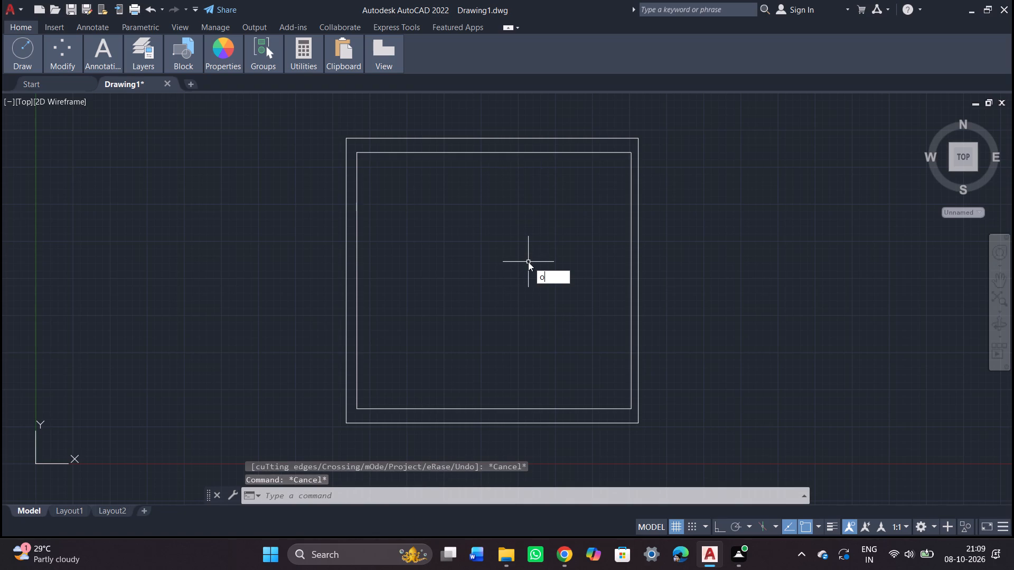
pyautogui.press('Return')
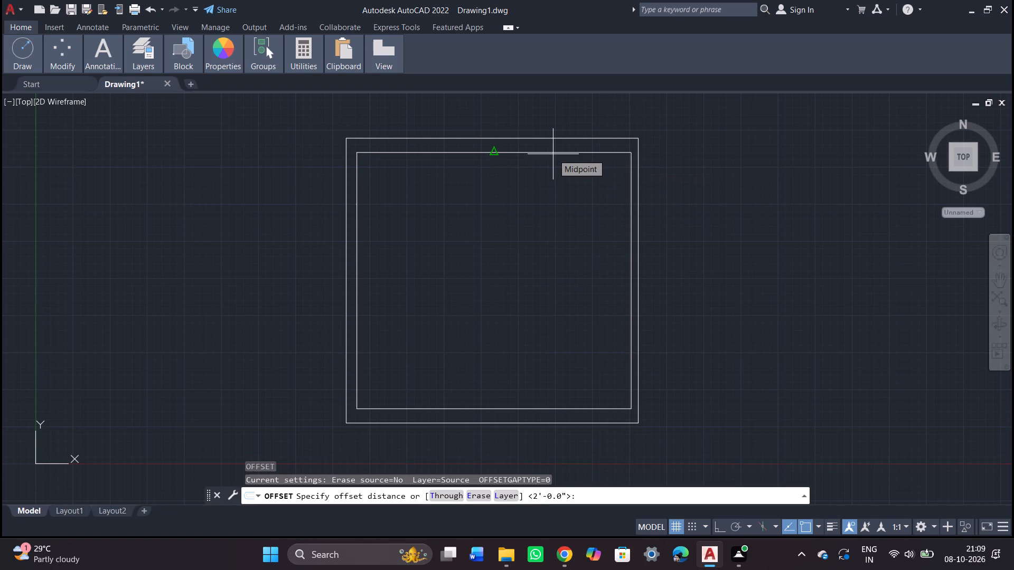
pyautogui.press('9')
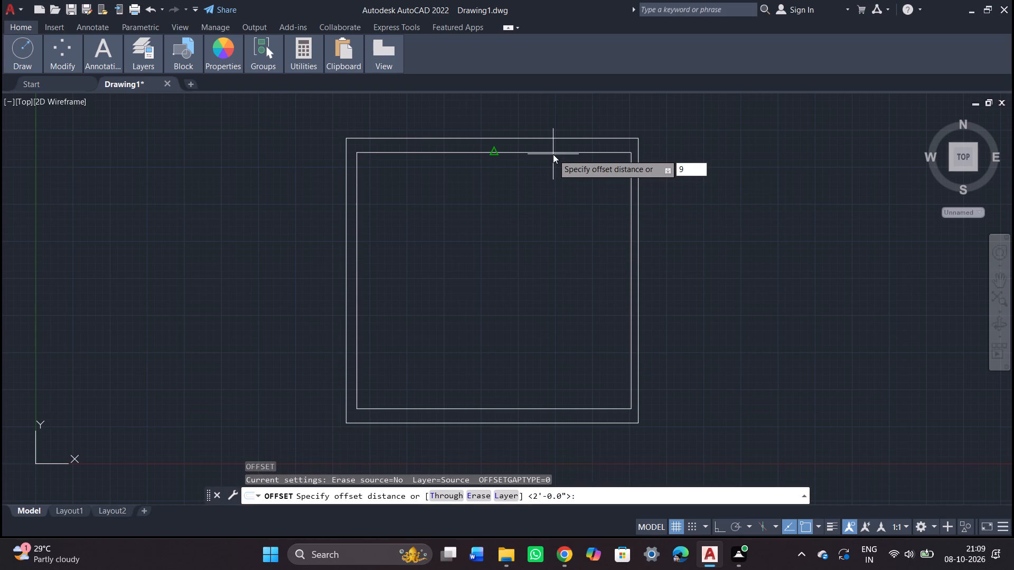
pyautogui.press('Return')
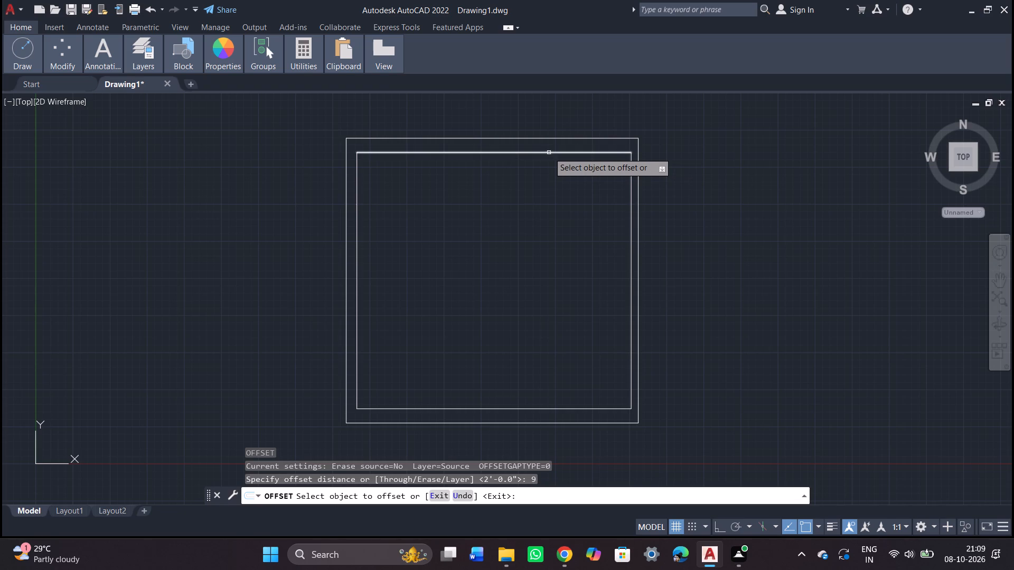
pyautogui.click(549, 152)
pyautogui.doubleClick(549, 182)
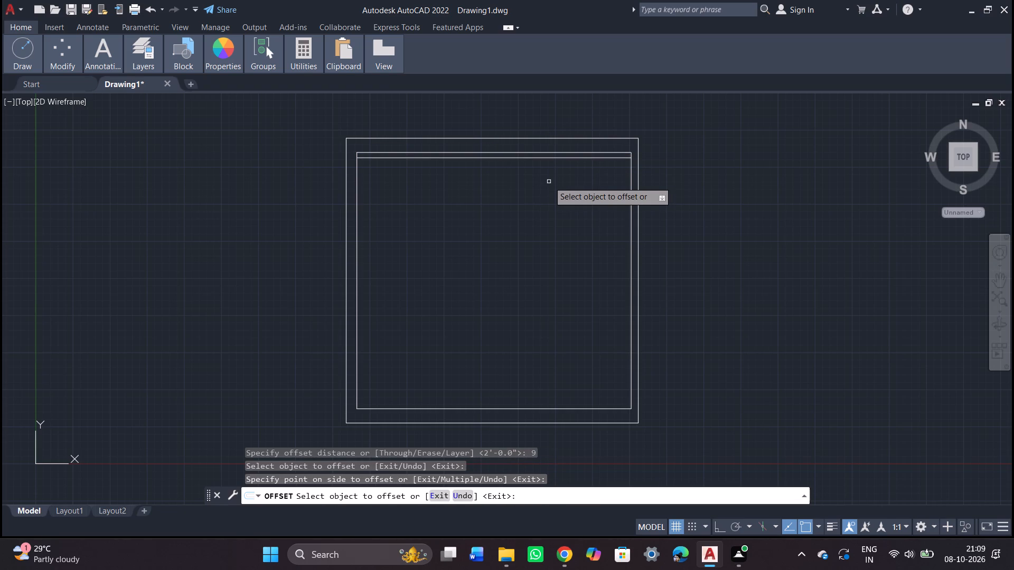
pyautogui.scroll(1, 536, 178)
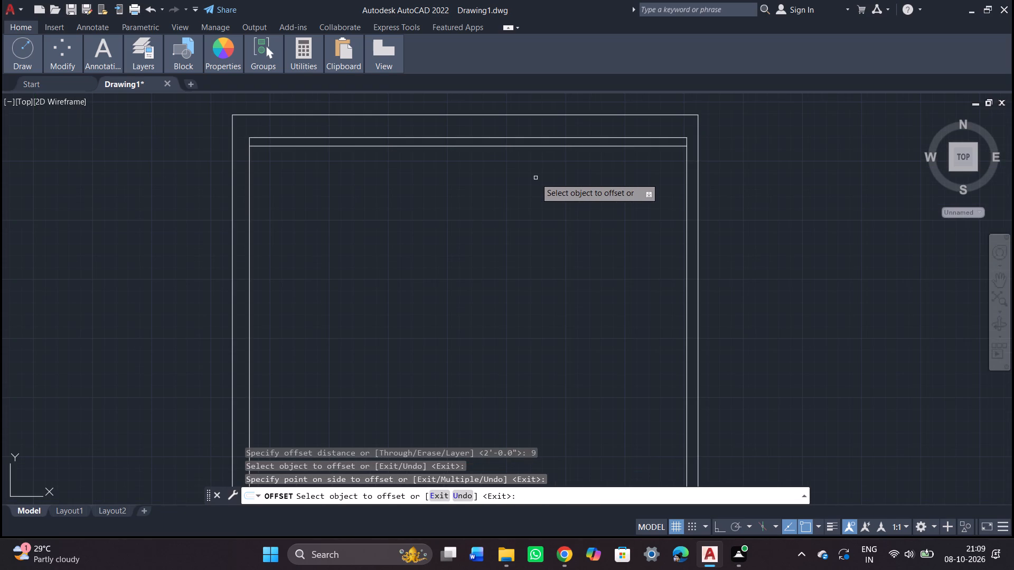
pyautogui.doubleClick(248, 191)
pyautogui.click(258, 197)
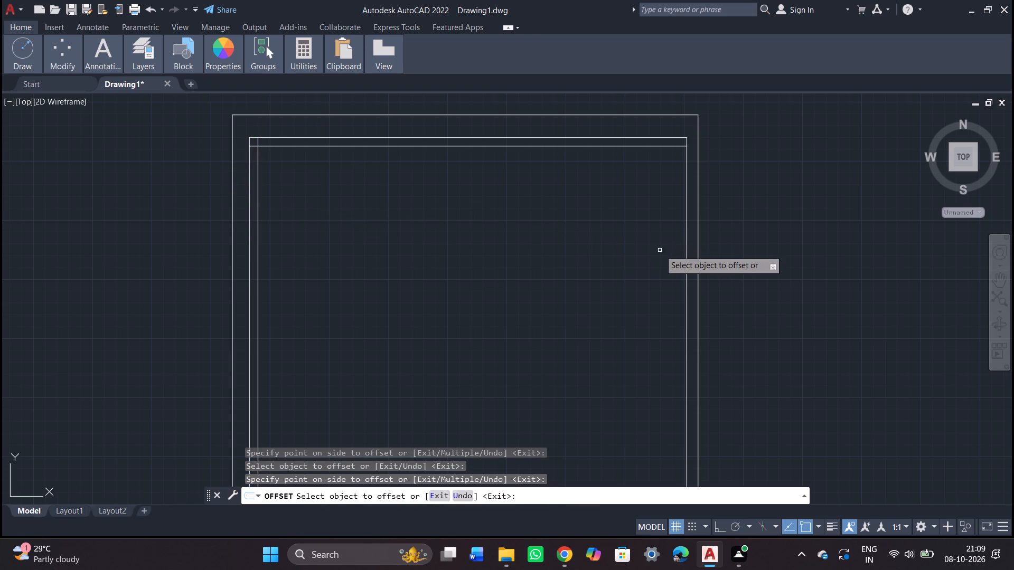
pyautogui.click(687, 204)
pyautogui.click(669, 216)
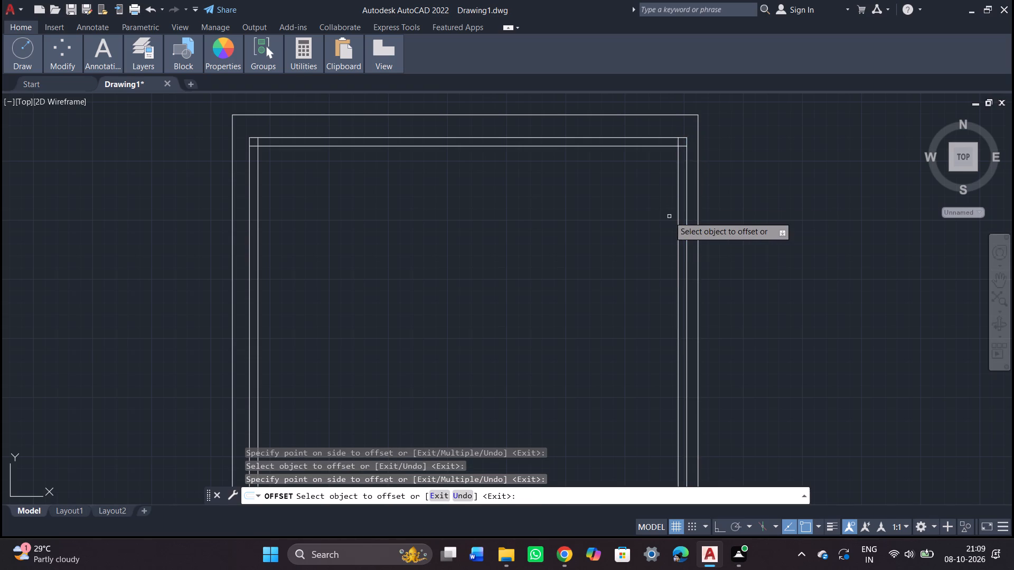
# Offset the bottom line of the inner rectangle 9" upward, toward the inside.
pyautogui.scroll(-2, 600, 230)
pyautogui.moveTo(546, 251); pyautogui.dragTo(534, 172, button='middle')
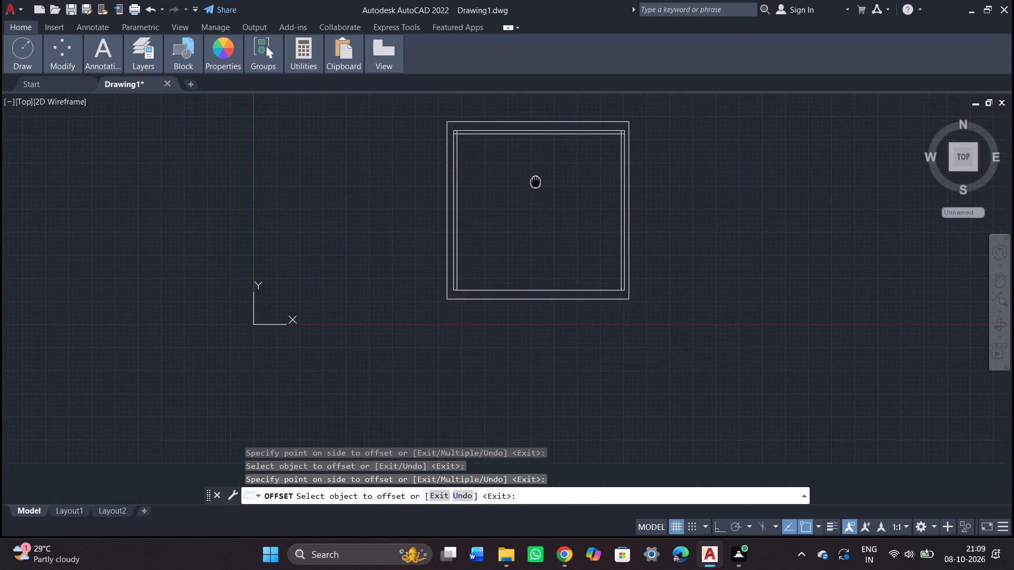
pyautogui.moveTo(534, 172); pyautogui.dragTo(532, 160, button='middle')
pyautogui.scroll(2, 524, 244)
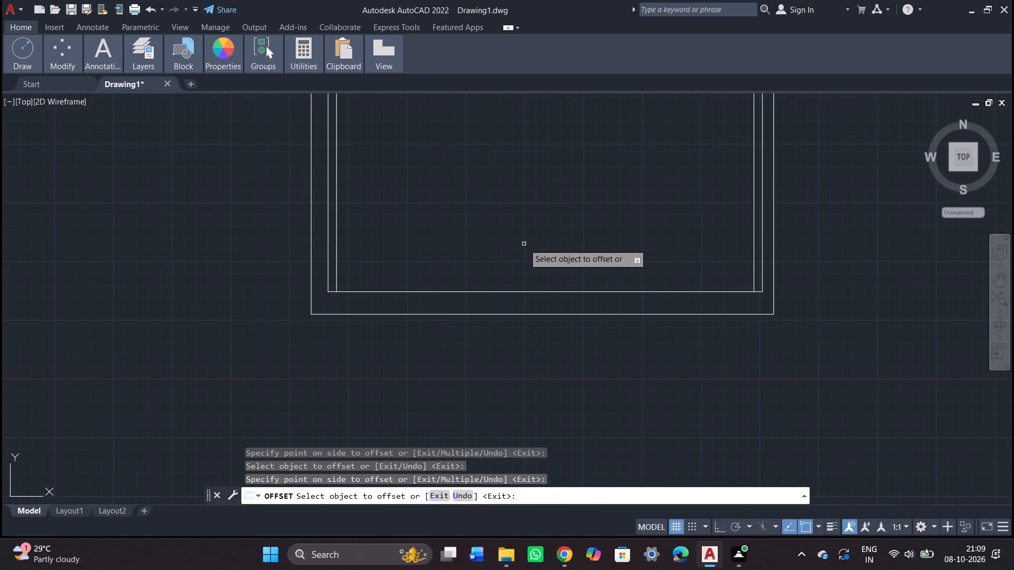
pyautogui.click(523, 291)
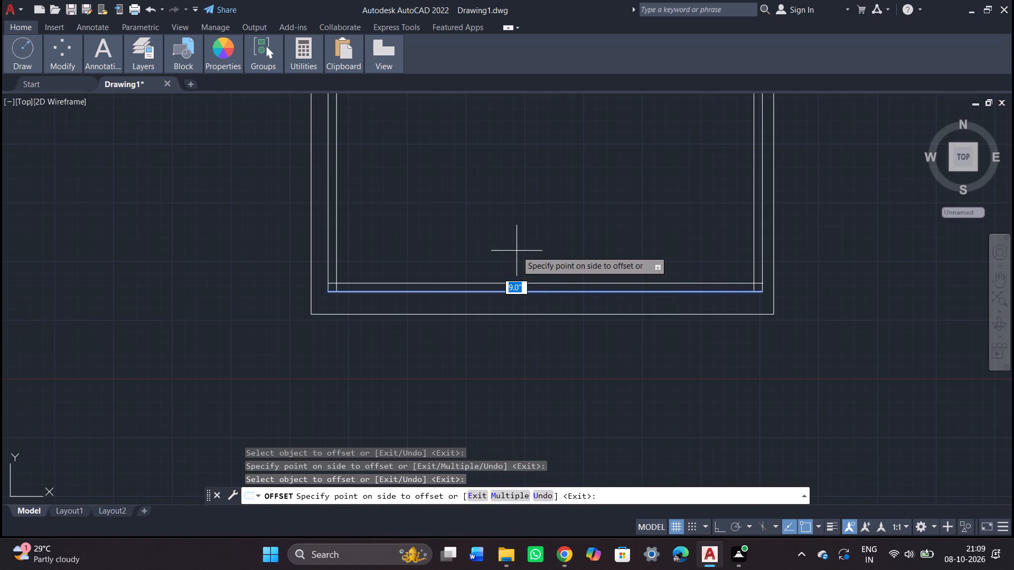
pyautogui.click(517, 251)
# Offset the top wall's inner line 5' downward, and offset the resulting line another 4" downward to form a partition.
pyautogui.scroll(-1, 517, 251)
pyautogui.moveTo(505, 200); pyautogui.dragTo(505, 261, button='middle')
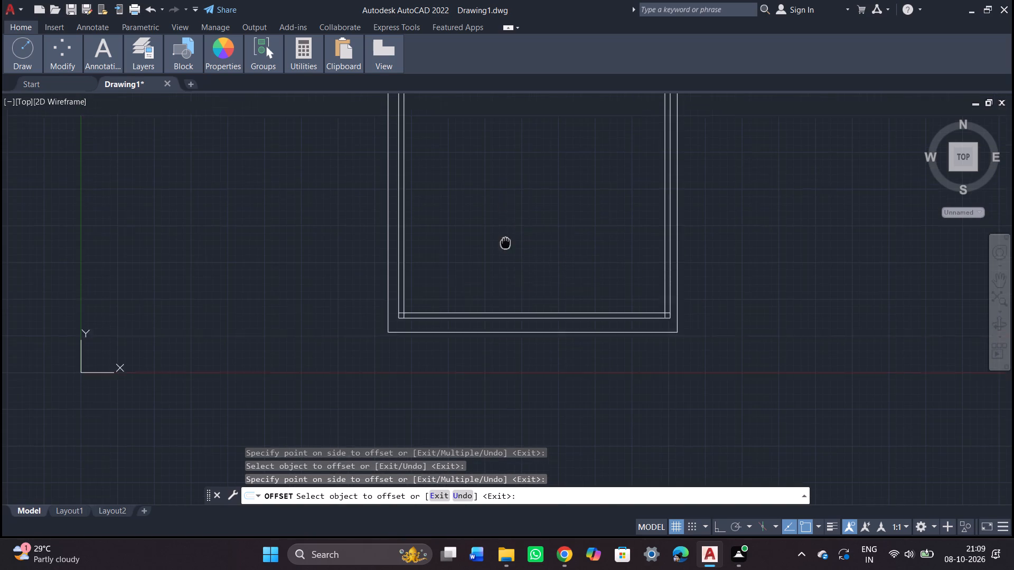
pyautogui.moveTo(505, 261); pyautogui.dragTo(506, 329, button='middle')
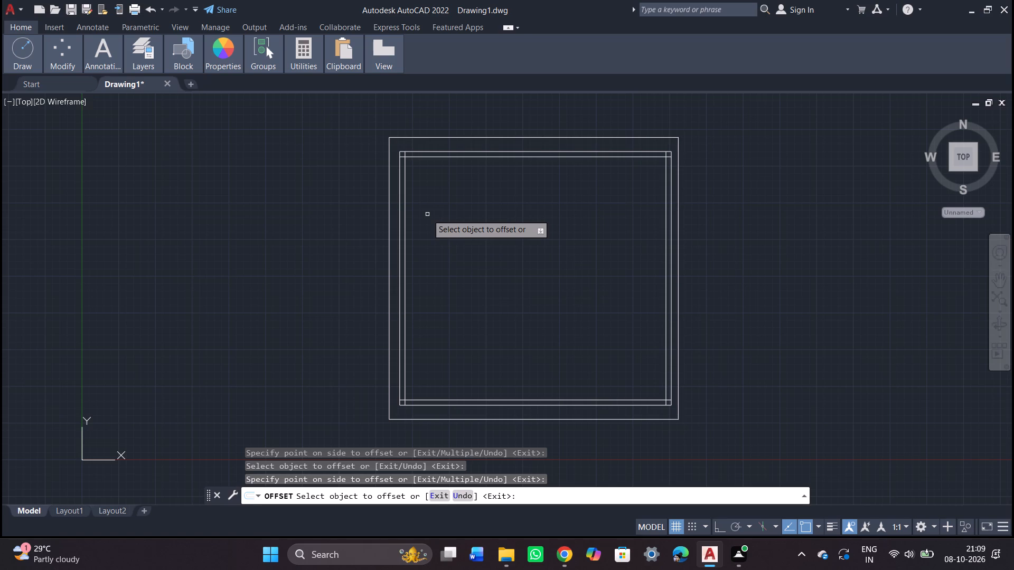
pyautogui.click(462, 156)
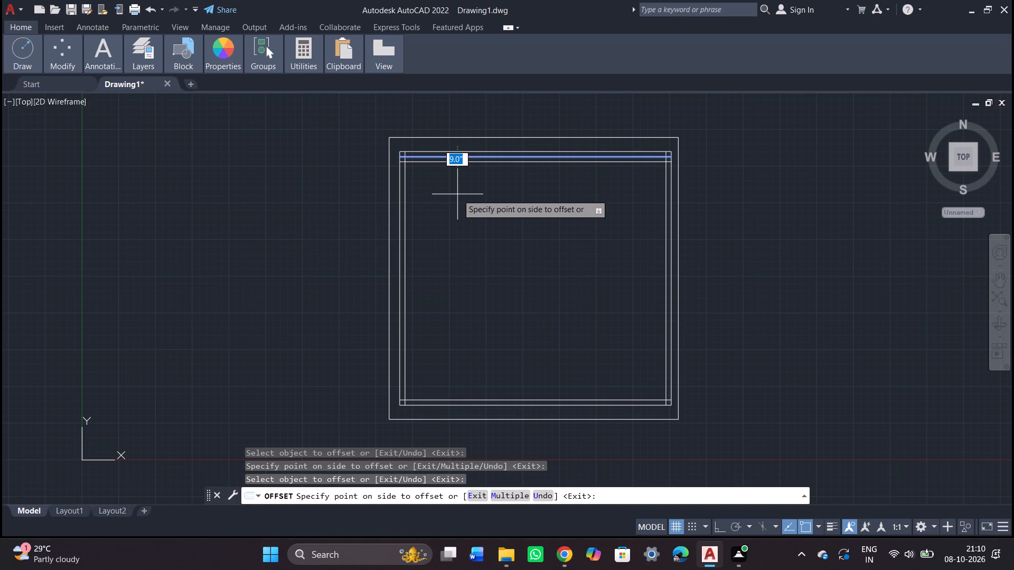
pyautogui.write("5'")
pyautogui.press('Return')
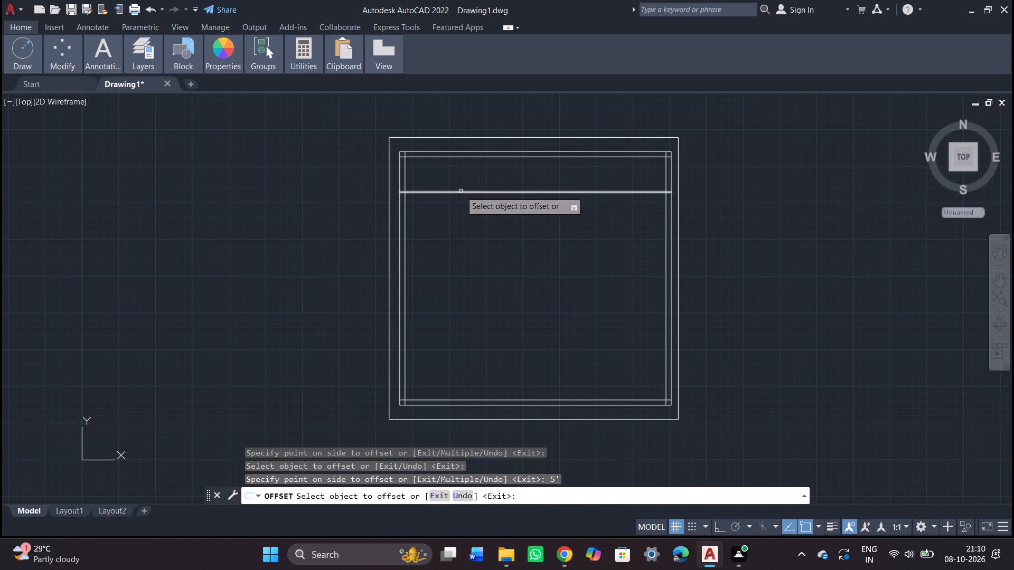
pyautogui.click(462, 193)
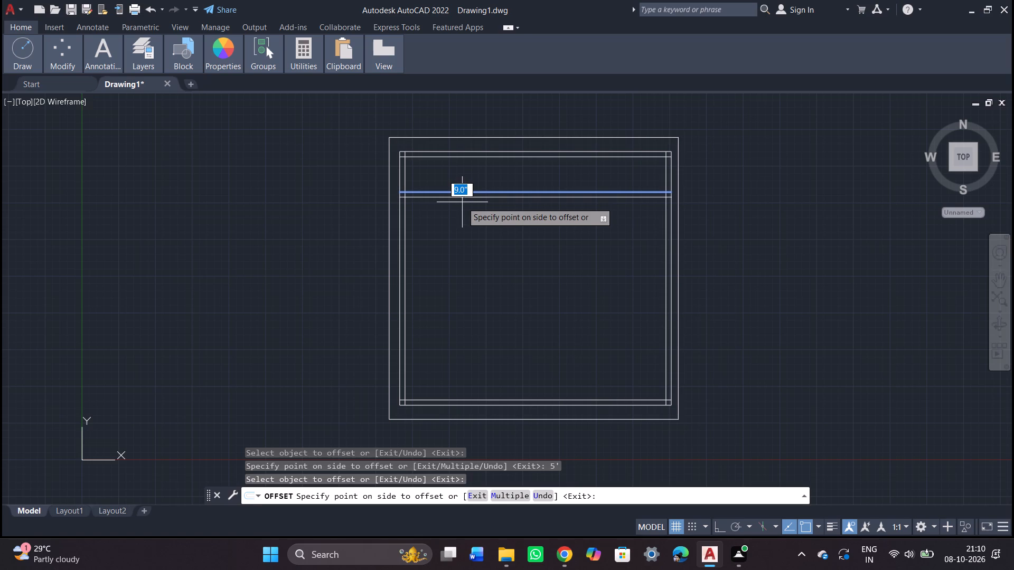
pyautogui.press('4')
pyautogui.press('Return')
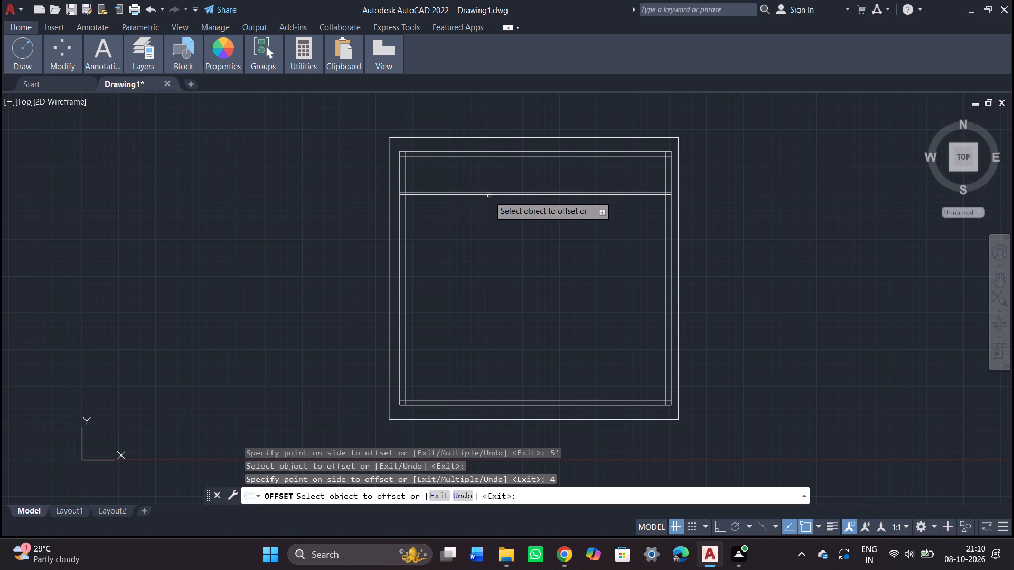
# Offset the top wall's inner line 10' downward, and offset the resulting line 4" downward to form a second partition.
pyautogui.click(490, 157)
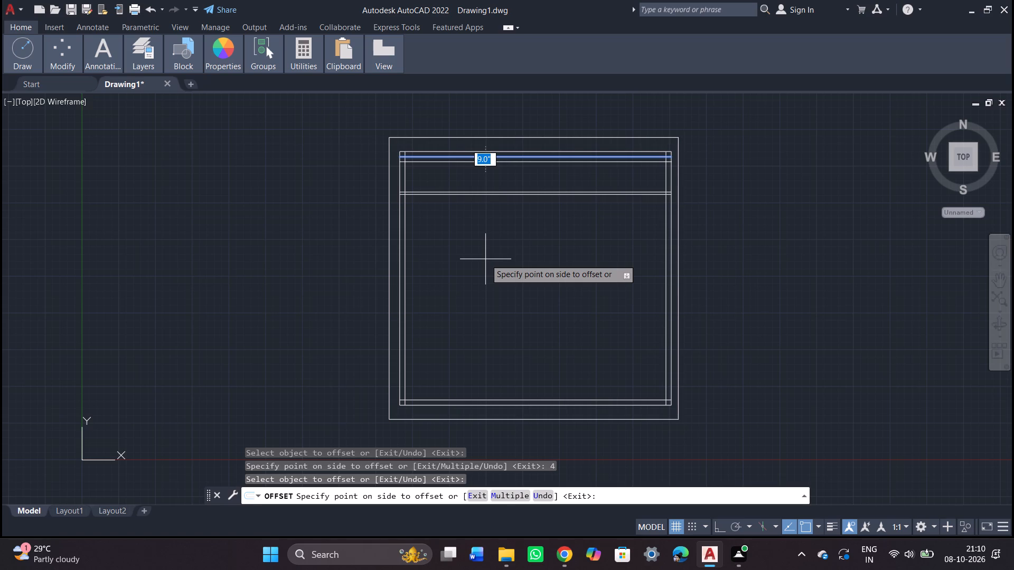
pyautogui.write('10')
pyautogui.press("'")
pyautogui.press('Return')
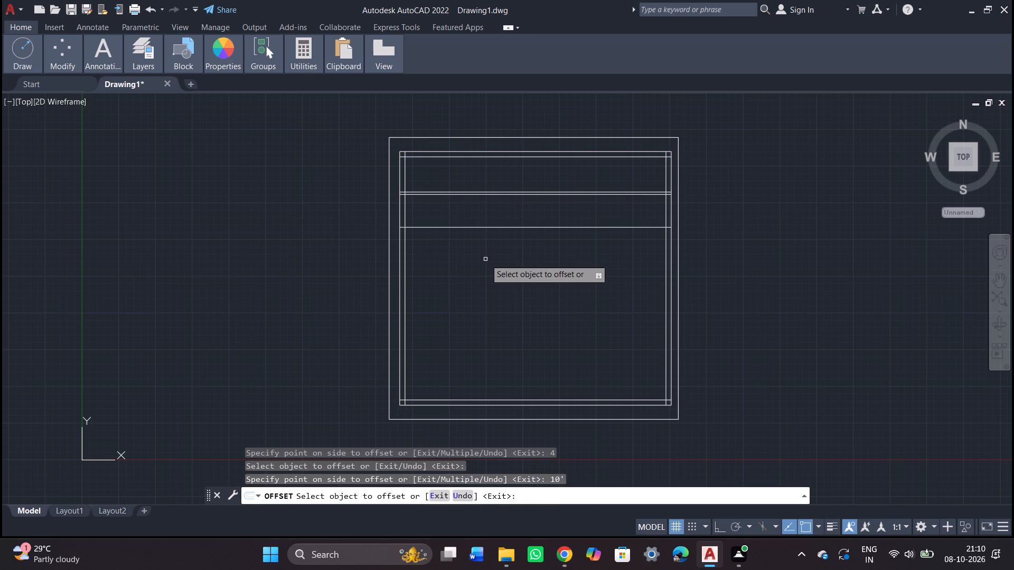
pyautogui.click(534, 227)
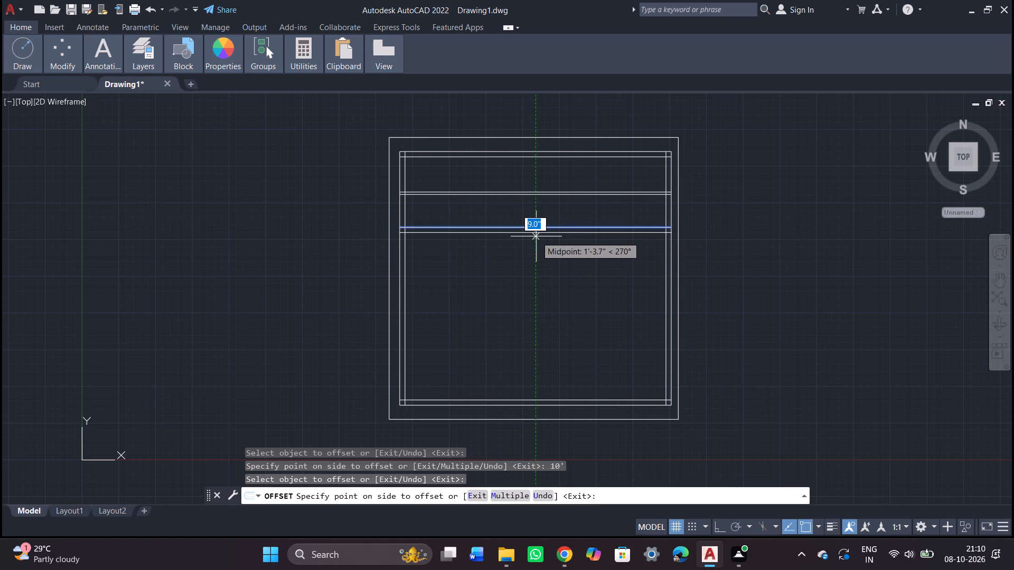
pyautogui.press('4')
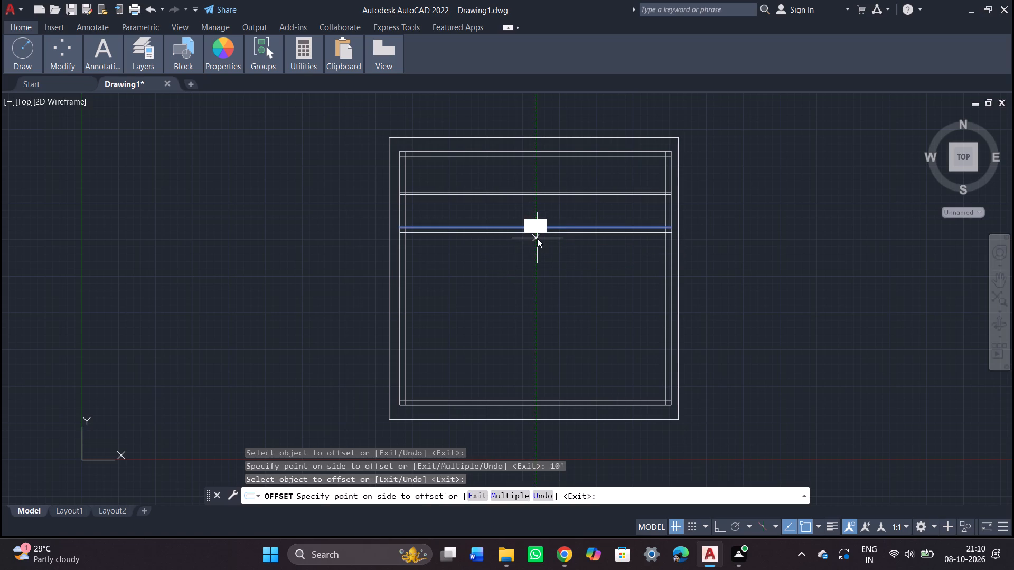
pyautogui.press('Return')
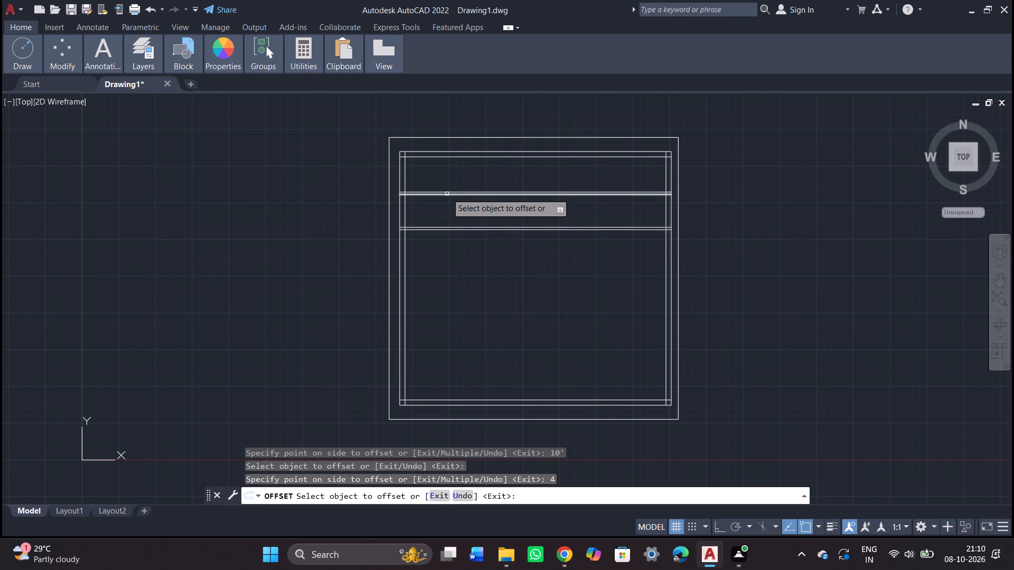
# Offset the lower line of the first 4" partition 10' downward.
pyautogui.scroll(2, 447, 196)
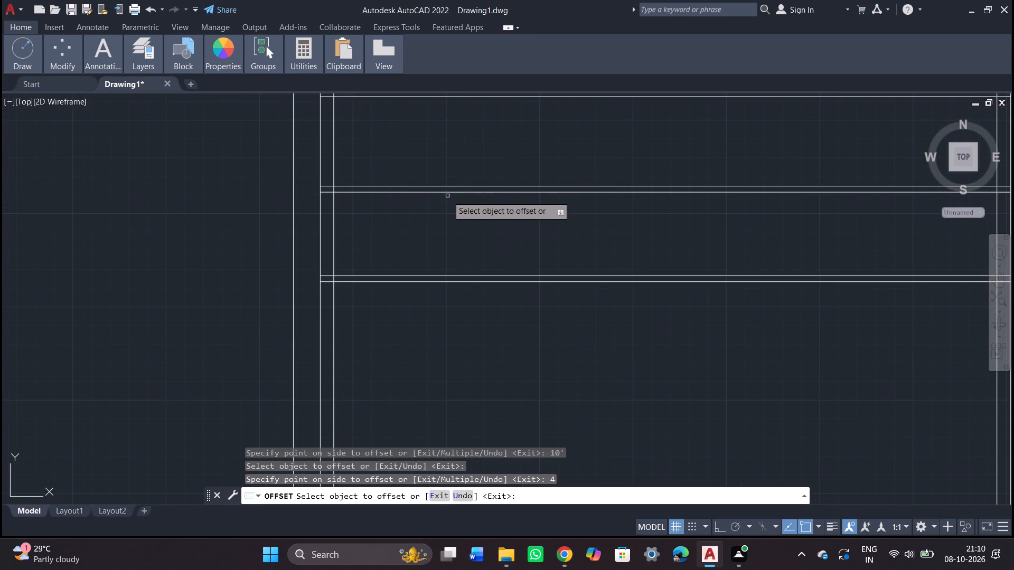
pyautogui.click(447, 193)
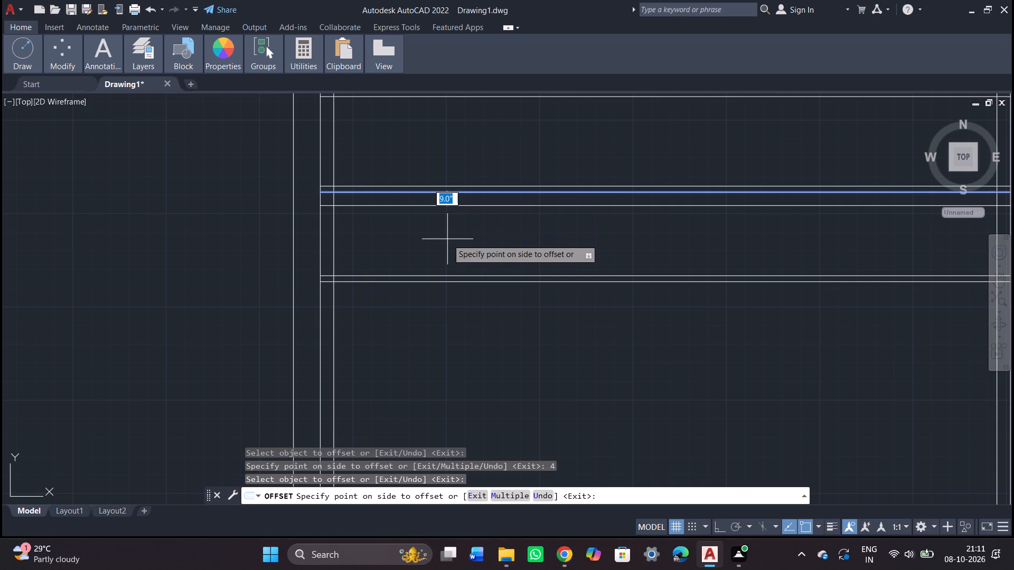
pyautogui.write('10')
pyautogui.press("'")
pyautogui.press('Return')
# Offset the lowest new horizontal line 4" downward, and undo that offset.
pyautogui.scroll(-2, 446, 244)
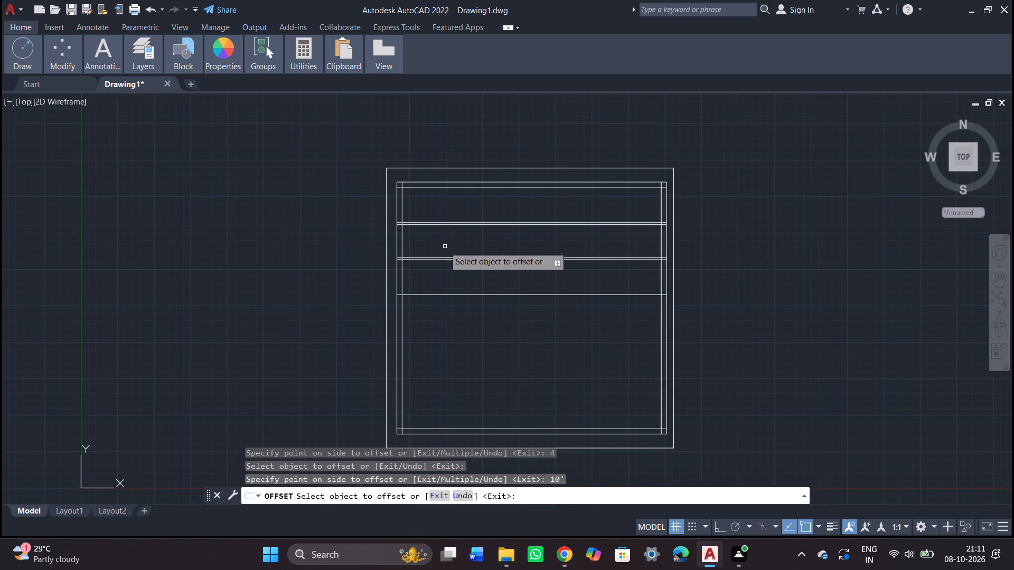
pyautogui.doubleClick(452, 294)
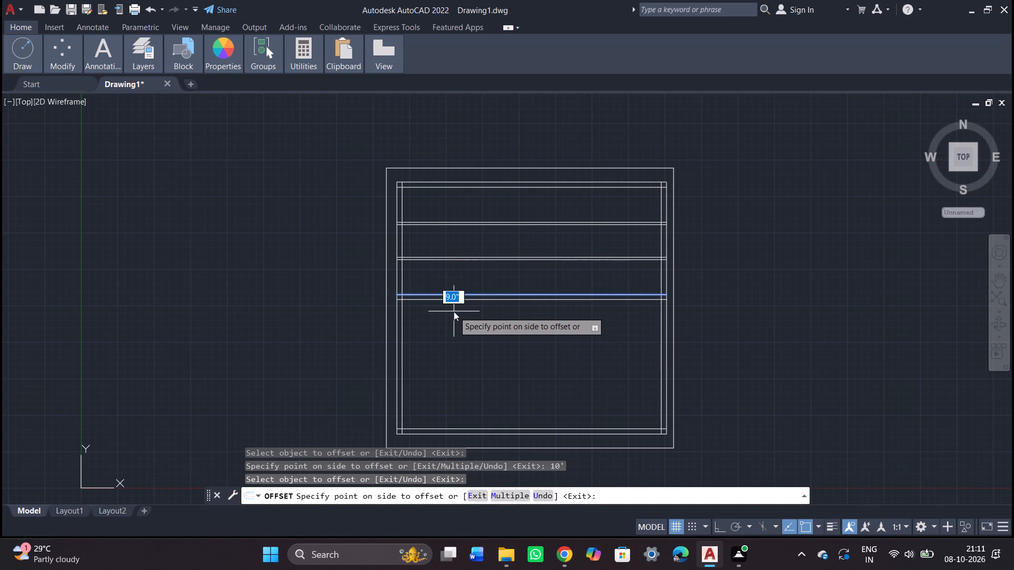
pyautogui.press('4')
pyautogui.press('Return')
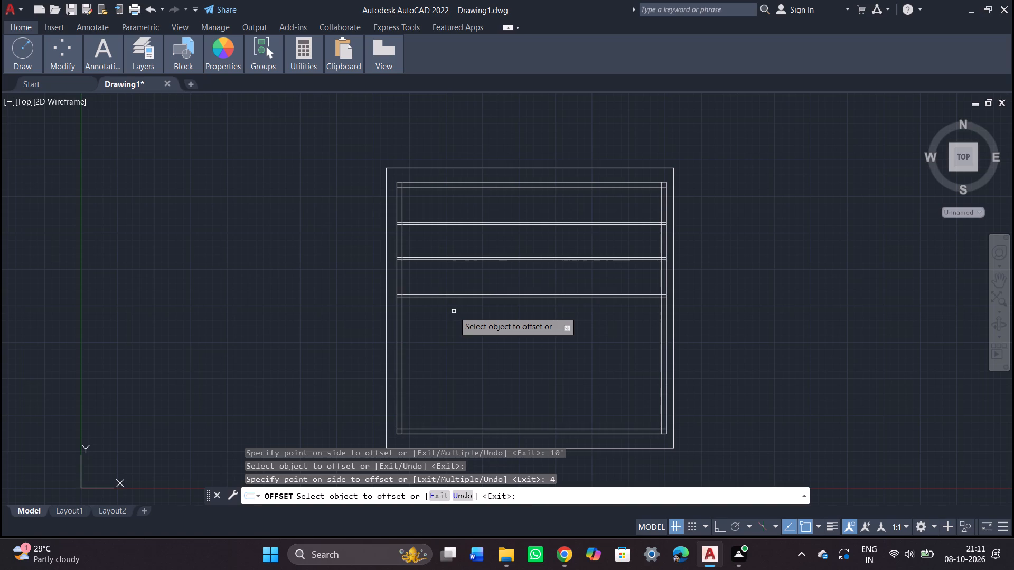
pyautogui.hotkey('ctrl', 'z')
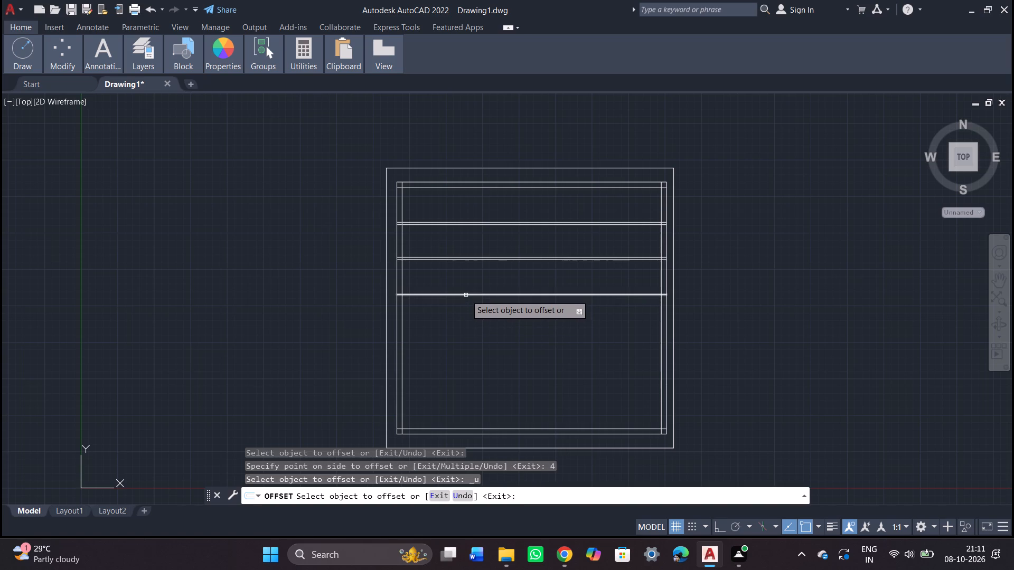
# Offset the lowest new horizontal line 9" downward to form a thicker wall.
pyautogui.doubleClick(466, 295)
pyautogui.doubleClick(466, 311)
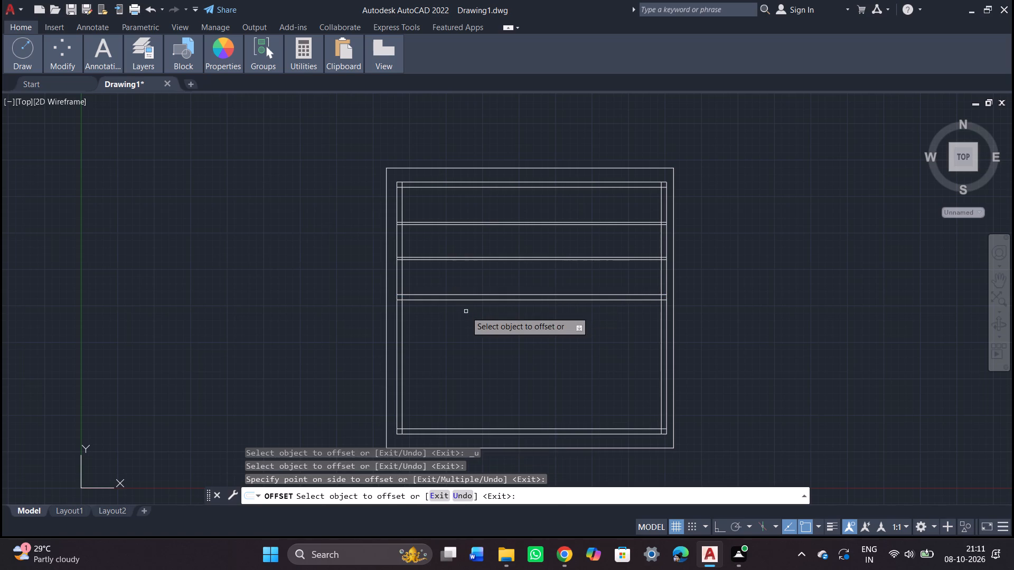
pyautogui.press('Escape')
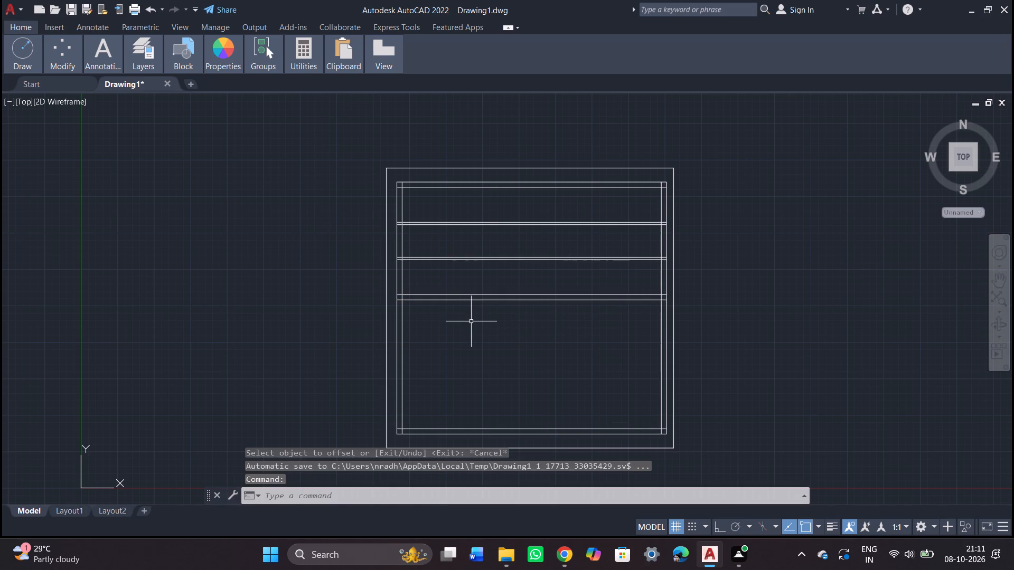
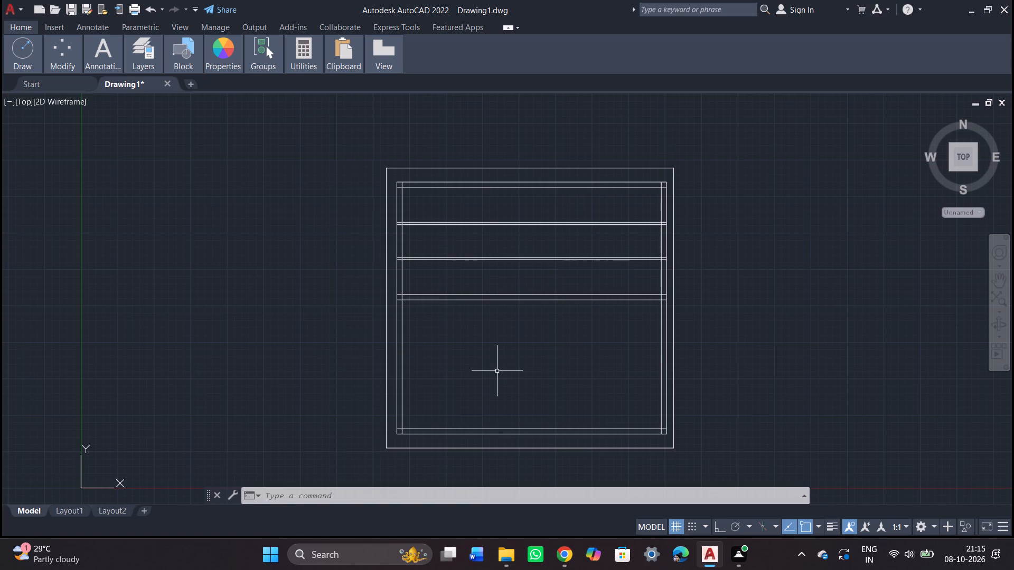
# Trim the overlapping inner wall line ends at the top-left and top-right corners of the 9" wall.
pyautogui.write('tr')
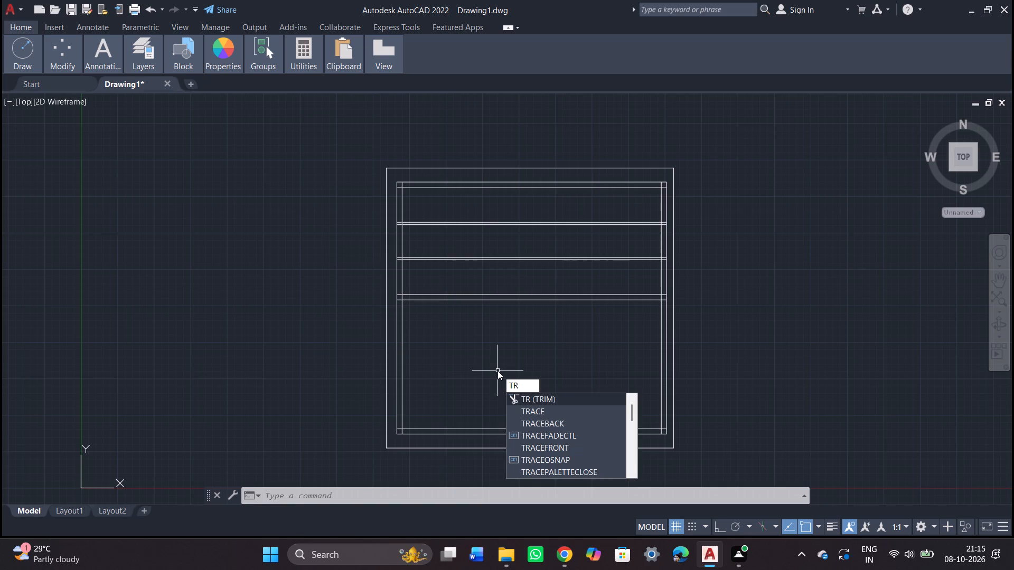
pyautogui.press('Return')
pyautogui.press('Return')
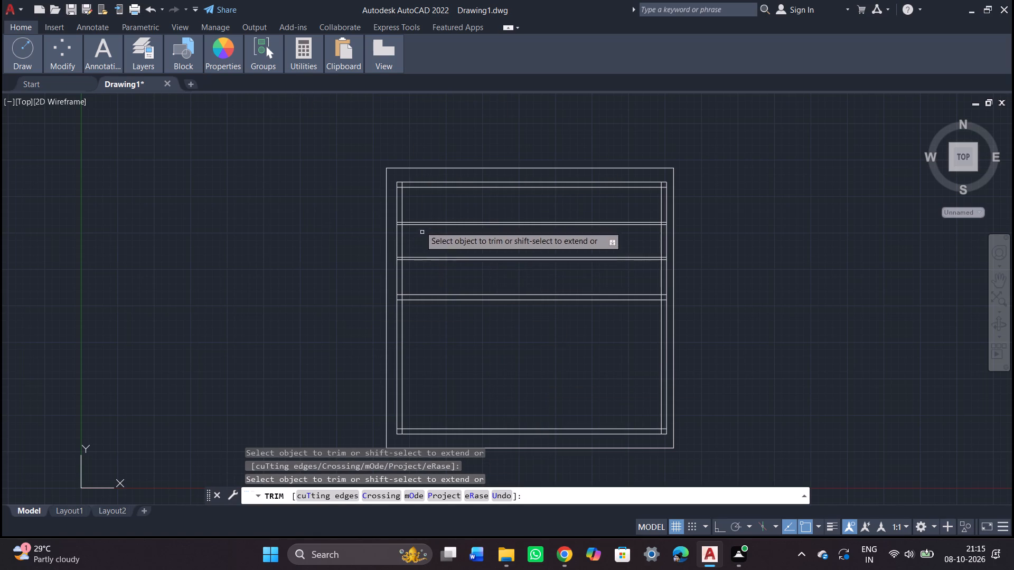
pyautogui.scroll(1, 408, 201)
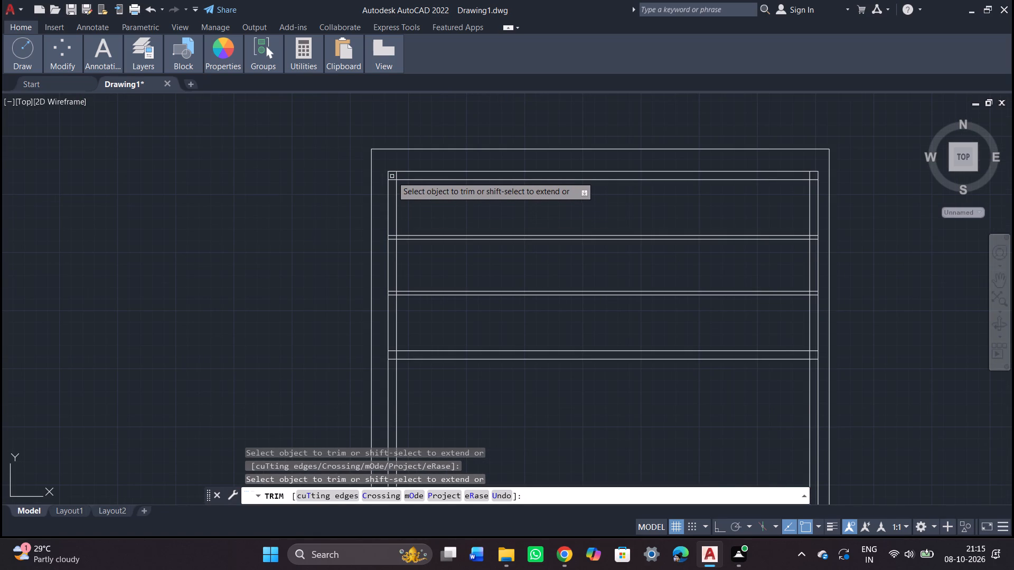
pyautogui.click(394, 180)
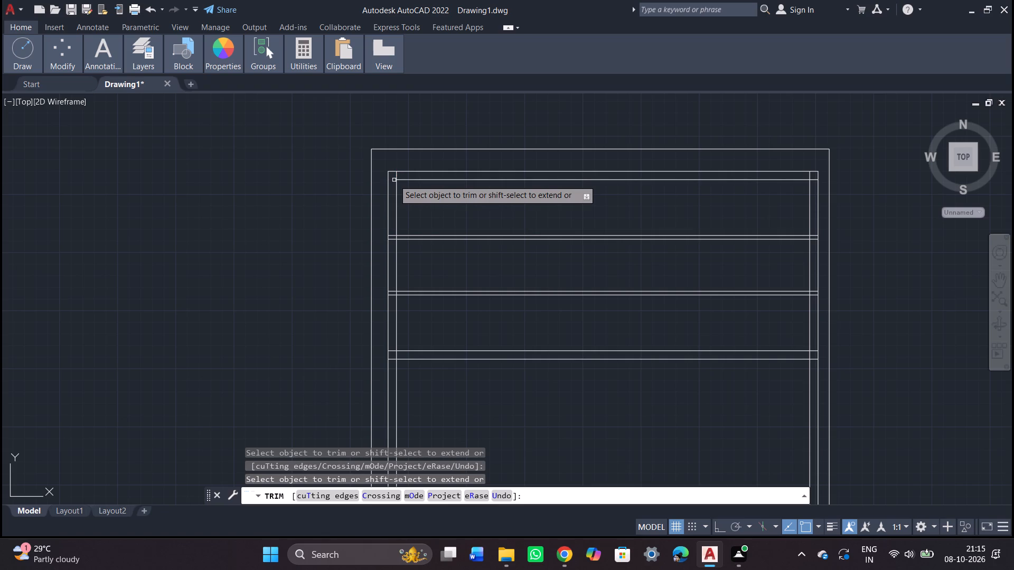
pyautogui.click(396, 176)
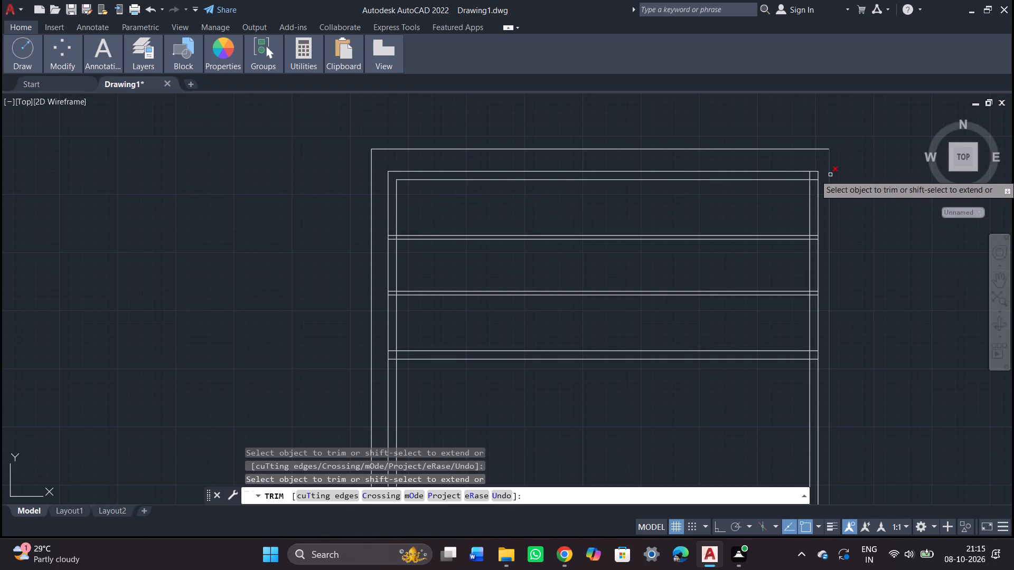
pyautogui.click(811, 177)
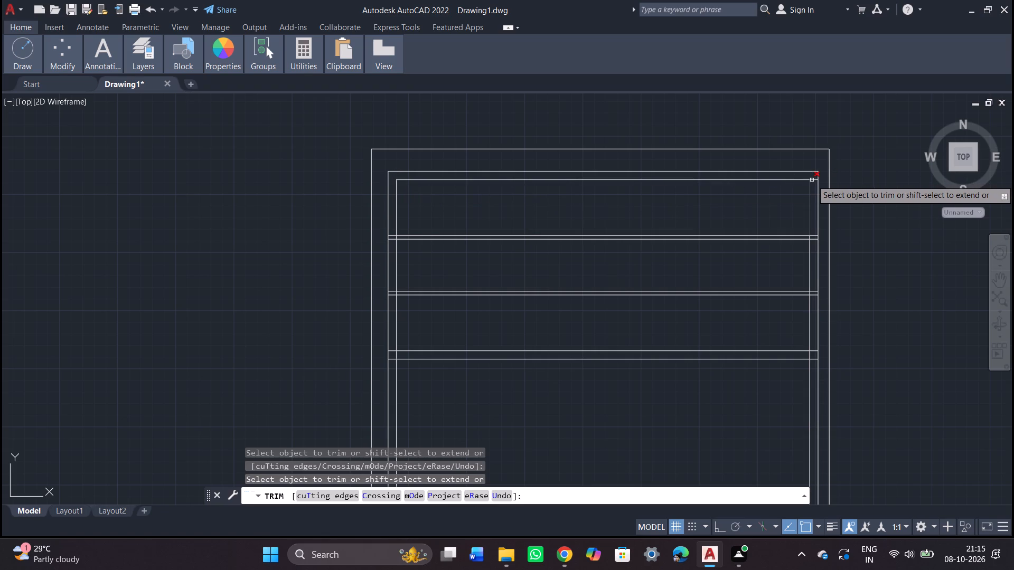
pyautogui.click(813, 179)
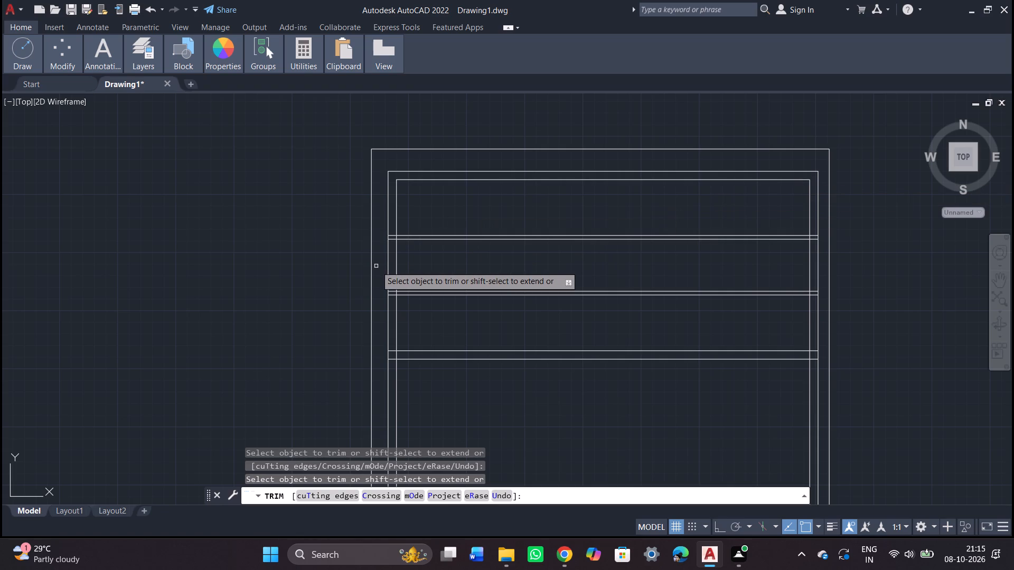
# Trim the ends of all three horizontal line pairs where they run through the thickness of the left wall.
pyautogui.doubleClick(391, 232)
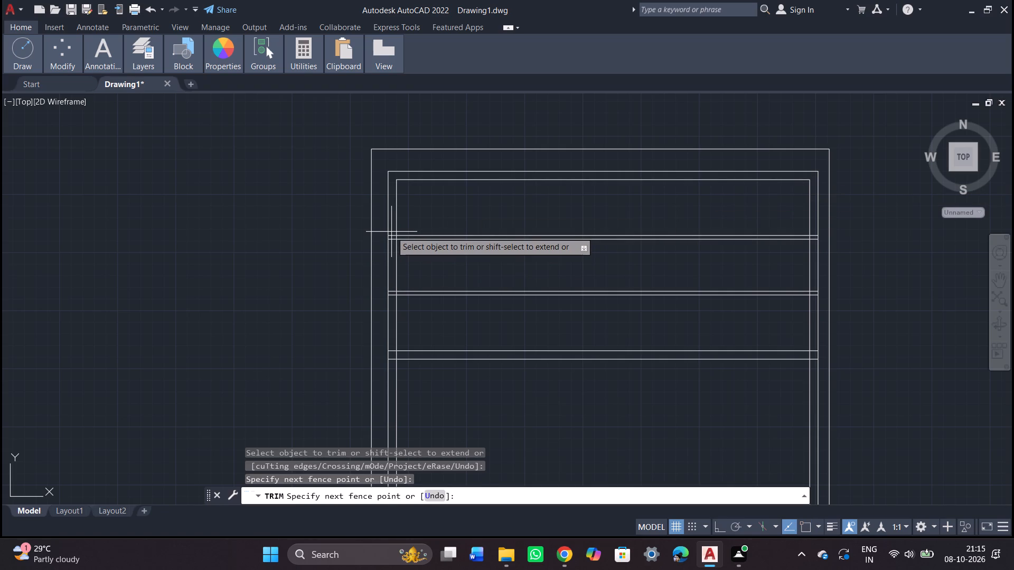
pyautogui.scroll(3, 391, 232)
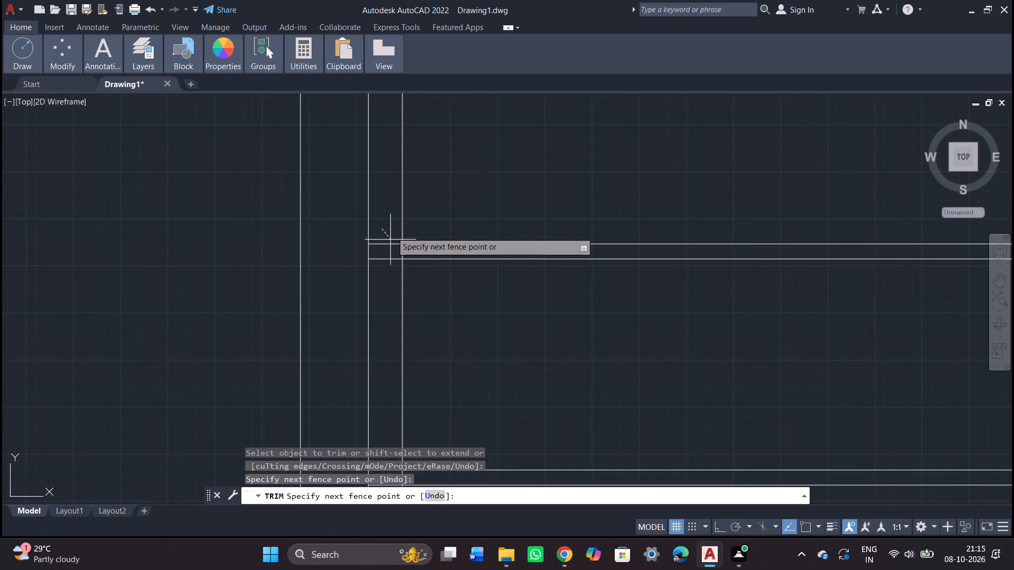
pyautogui.scroll(1, 390, 240)
pyautogui.moveTo(384, 329); pyautogui.dragTo(383, 325, button='middle')
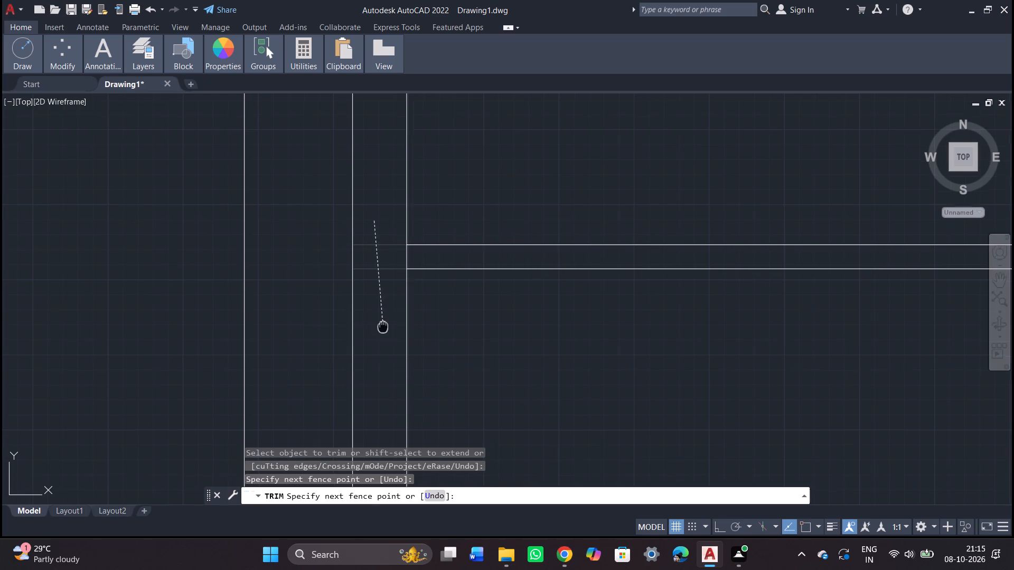
pyautogui.moveTo(383, 325); pyautogui.dragTo(388, 0, button='middle')
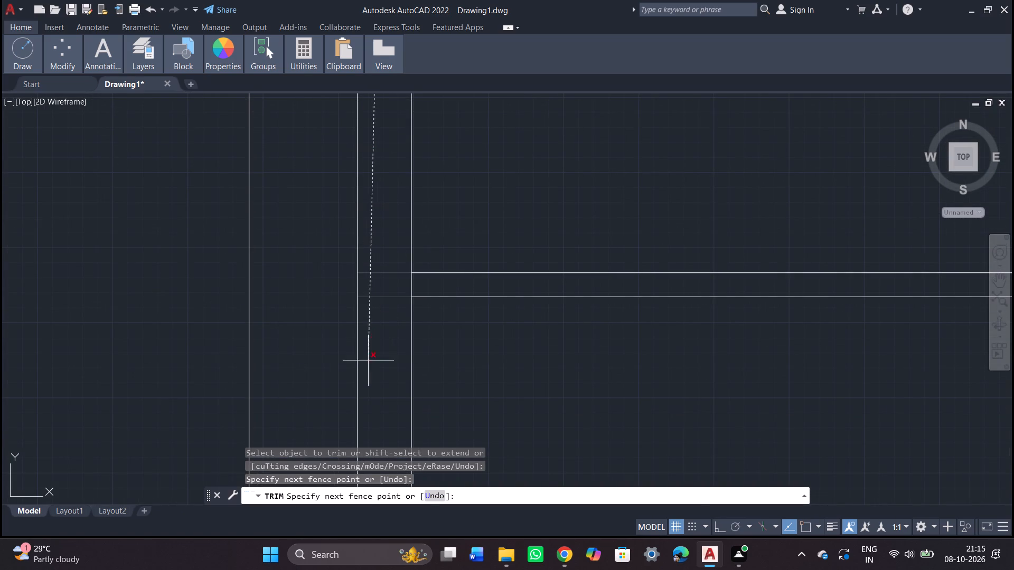
pyautogui.scroll(-3, 379, 455)
pyautogui.scroll(-2, 393, 410)
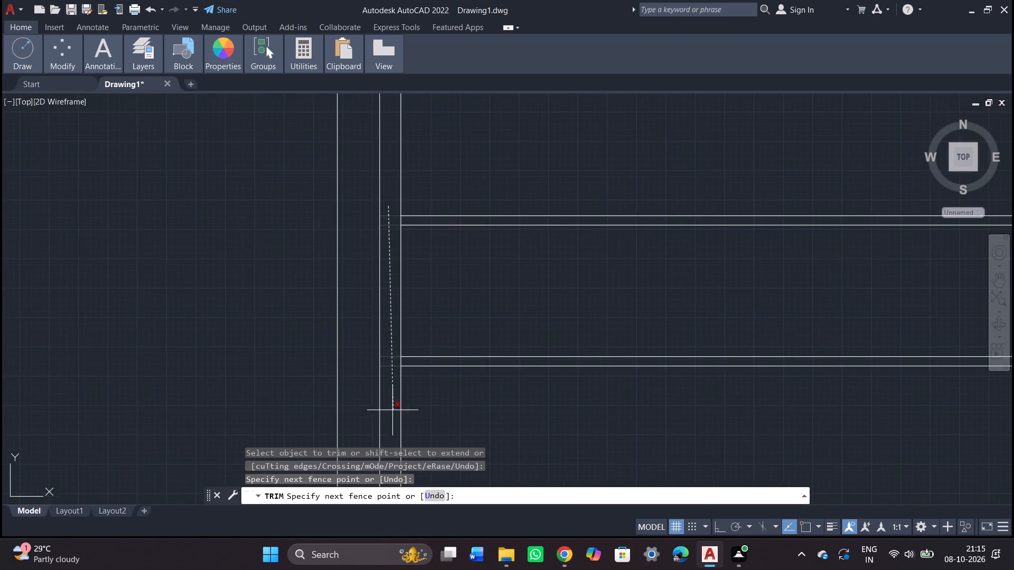
pyautogui.scroll(-1, 392, 410)
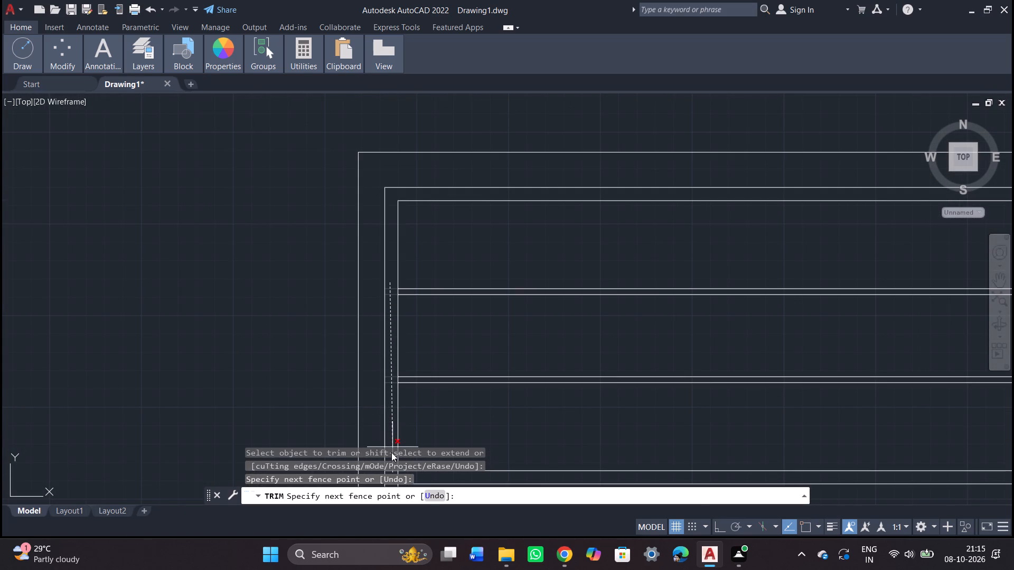
pyautogui.moveTo(391, 452); pyautogui.dragTo(391, 401, button='middle')
pyautogui.click(393, 418)
pyautogui.moveTo(393, 418); pyautogui.dragTo(389, 403, button='middle')
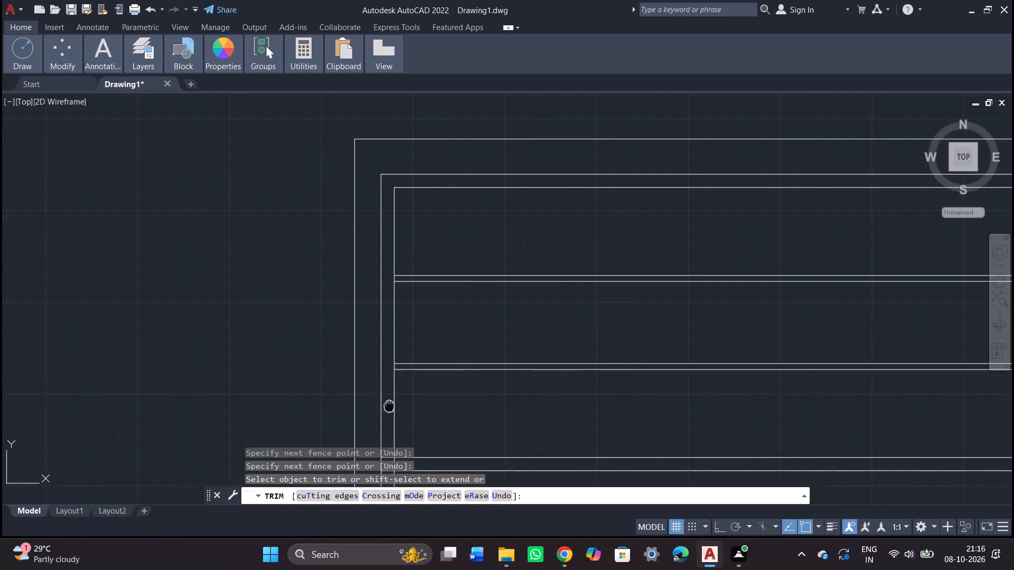
pyautogui.moveTo(389, 403); pyautogui.dragTo(393, 291, button='middle')
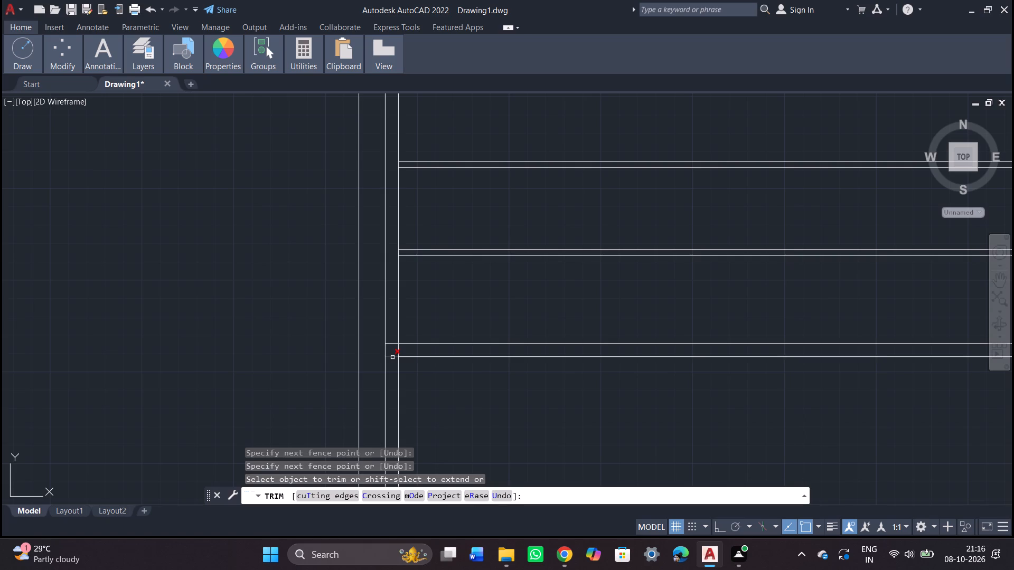
pyautogui.click(392, 357)
pyautogui.click(390, 344)
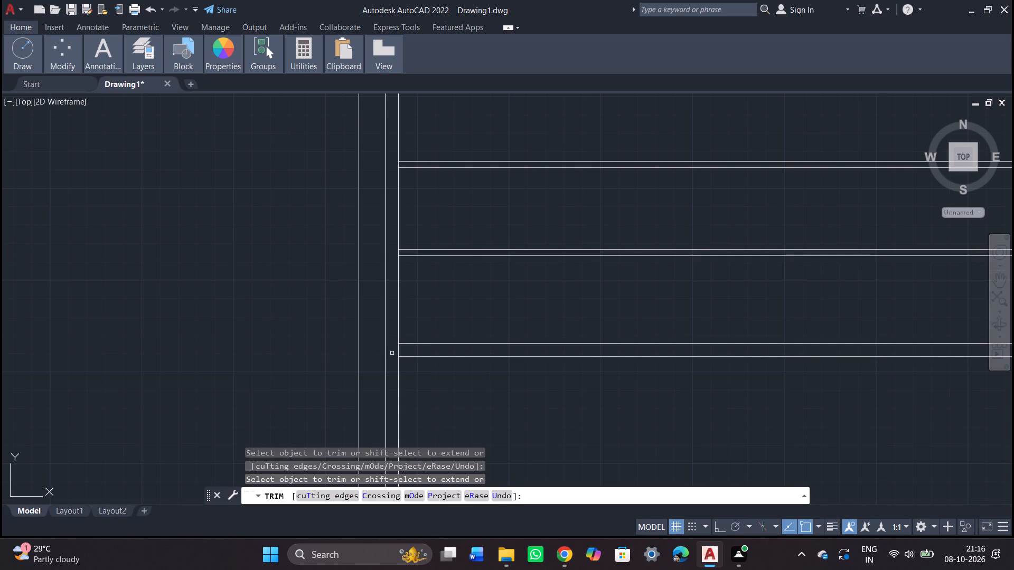
# Trim the ends of all three horizontal line pairs where they run through the thickness of the right wall.
pyautogui.scroll(-2, 482, 291)
pyautogui.moveTo(543, 295); pyautogui.dragTo(383, 297, button='middle')
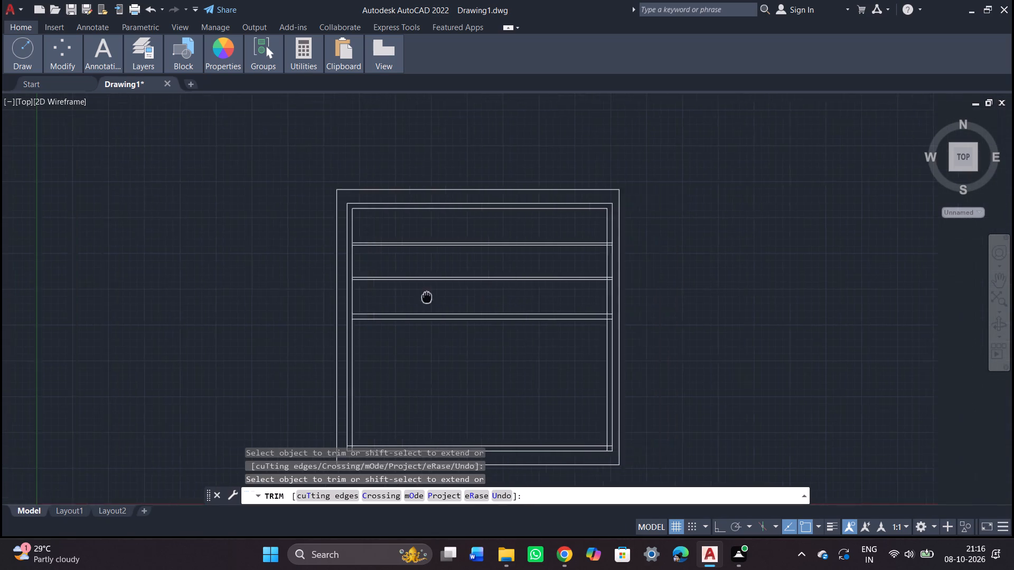
pyautogui.moveTo(383, 297); pyautogui.dragTo(228, 298, button='middle')
pyautogui.scroll(2, 387, 262)
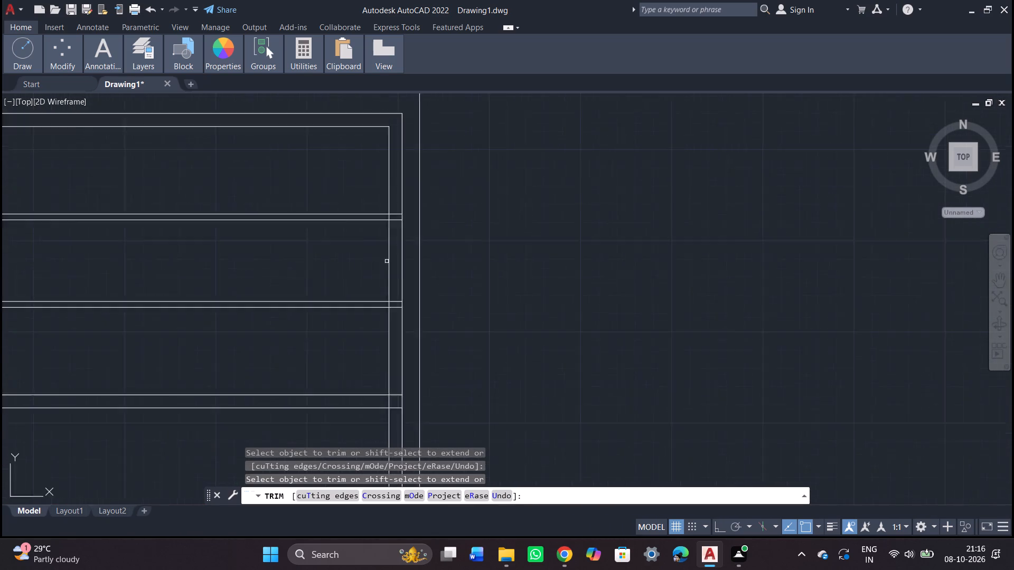
pyautogui.scroll(2, 387, 261)
pyautogui.scroll(-1, 395, 242)
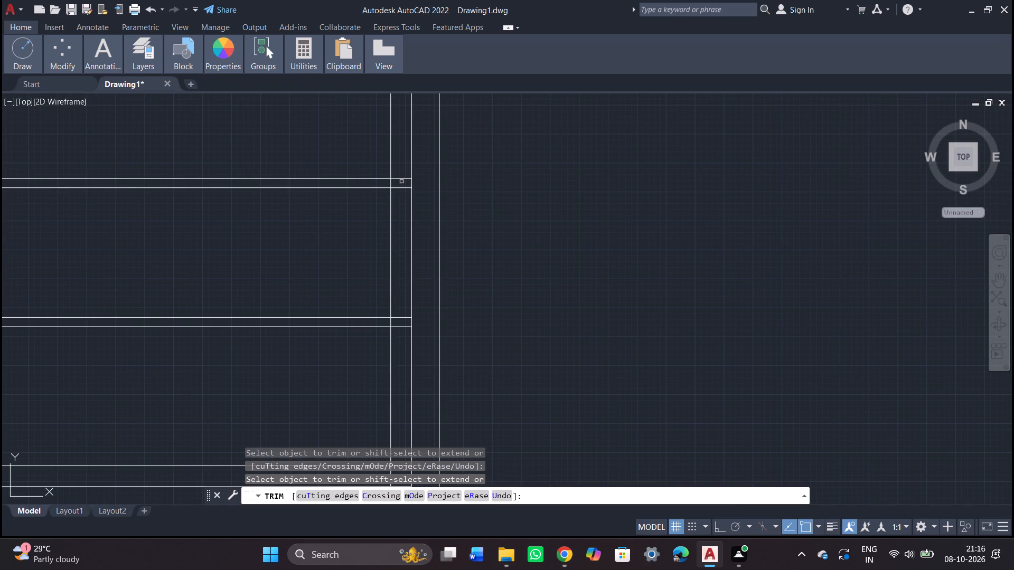
pyautogui.moveTo(401, 168); pyautogui.dragTo(404, 341)
pyautogui.scroll(-2, 404, 336)
pyautogui.moveTo(399, 334); pyautogui.dragTo(409, 214, button='middle')
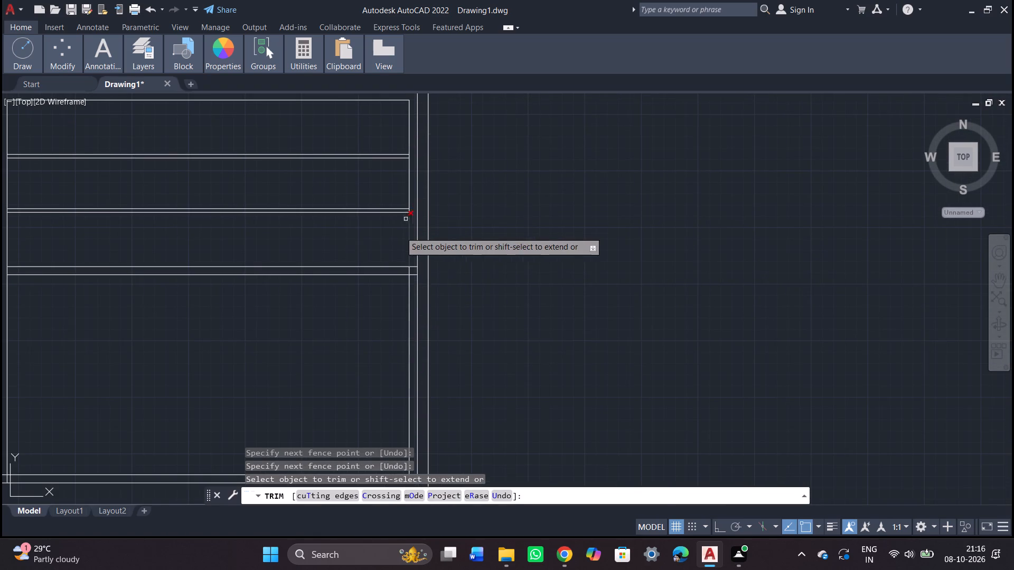
pyautogui.scroll(4, 403, 262)
pyautogui.moveTo(451, 253); pyautogui.dragTo(451, 371)
pyautogui.scroll(-5, 446, 285)
pyautogui.moveTo(327, 269); pyautogui.dragTo(456, 270, button='middle')
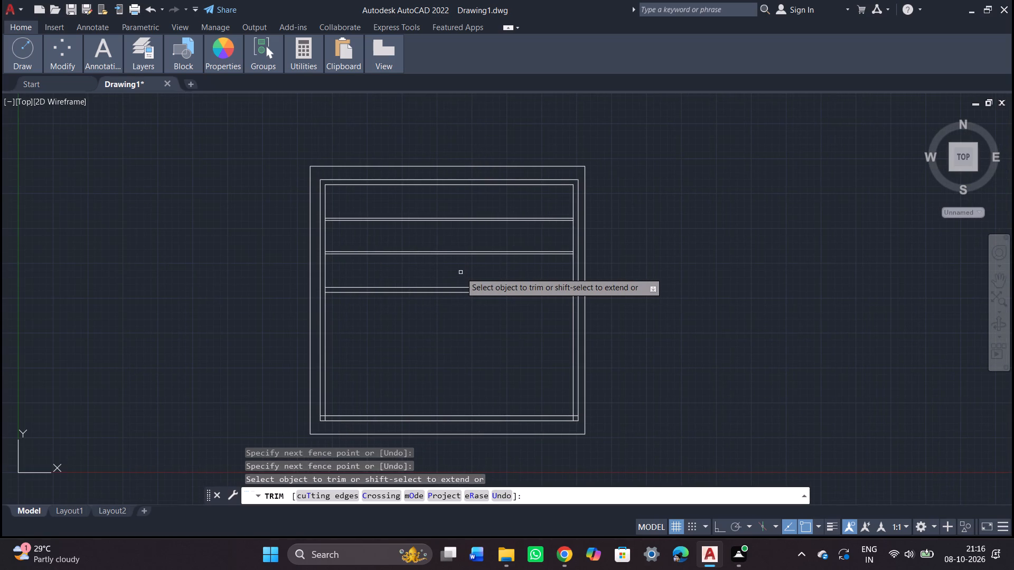
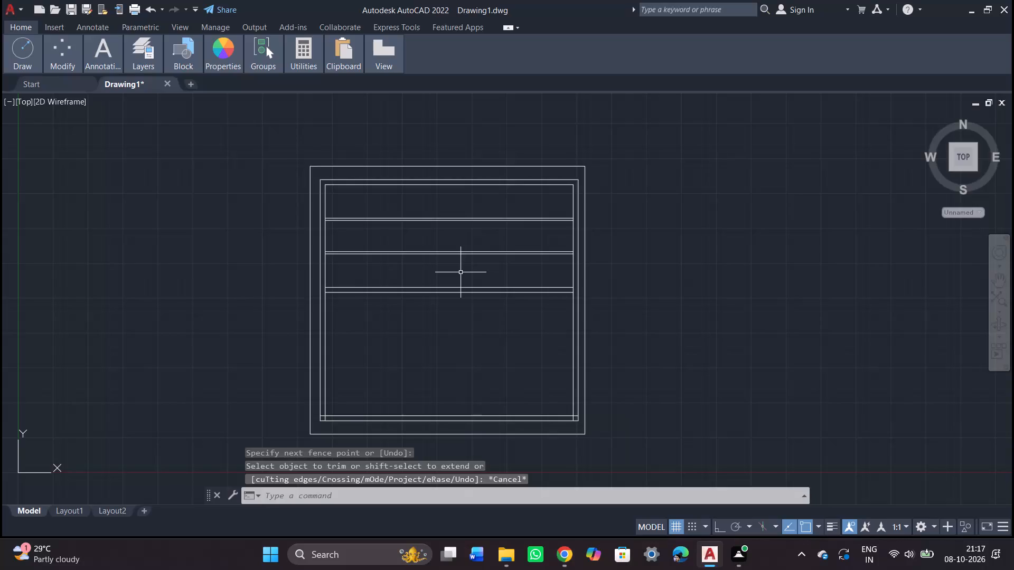
# With object snap off, offset the left wall's inner line 12' inward, then offset the copy 4" farther right to form a vertical partition.
pyautogui.press('o')
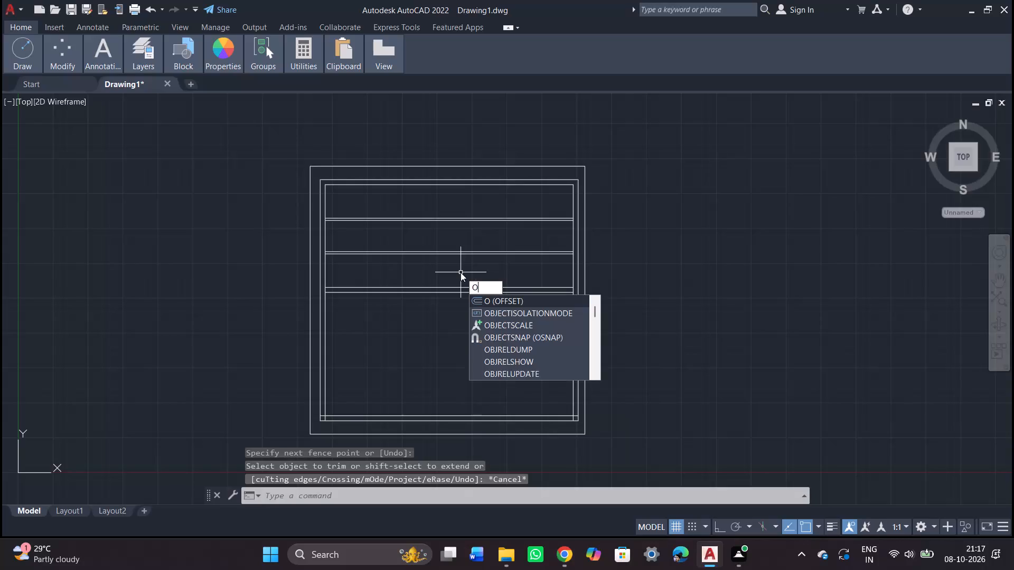
pyautogui.press('Return')
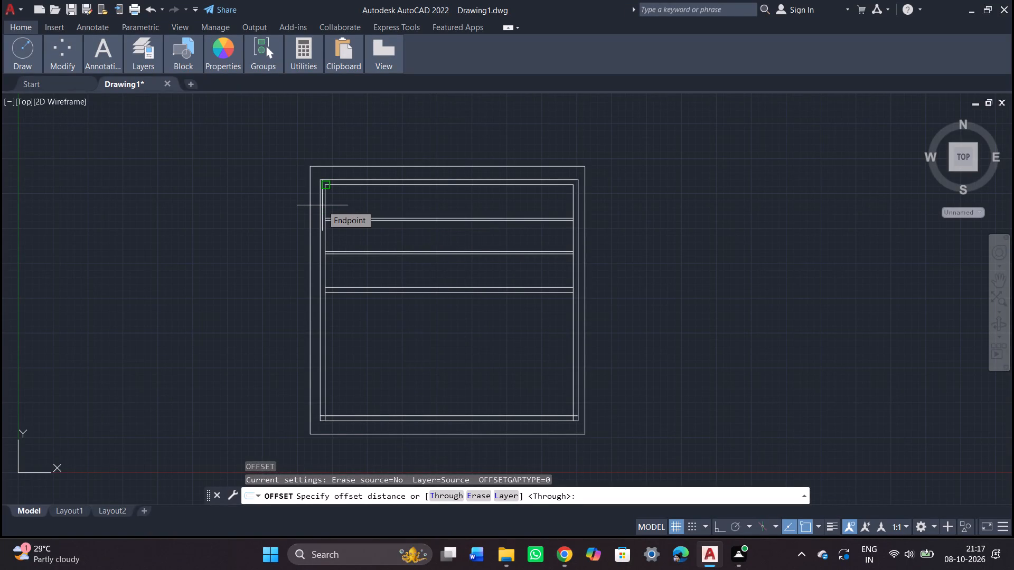
pyautogui.press('F3')
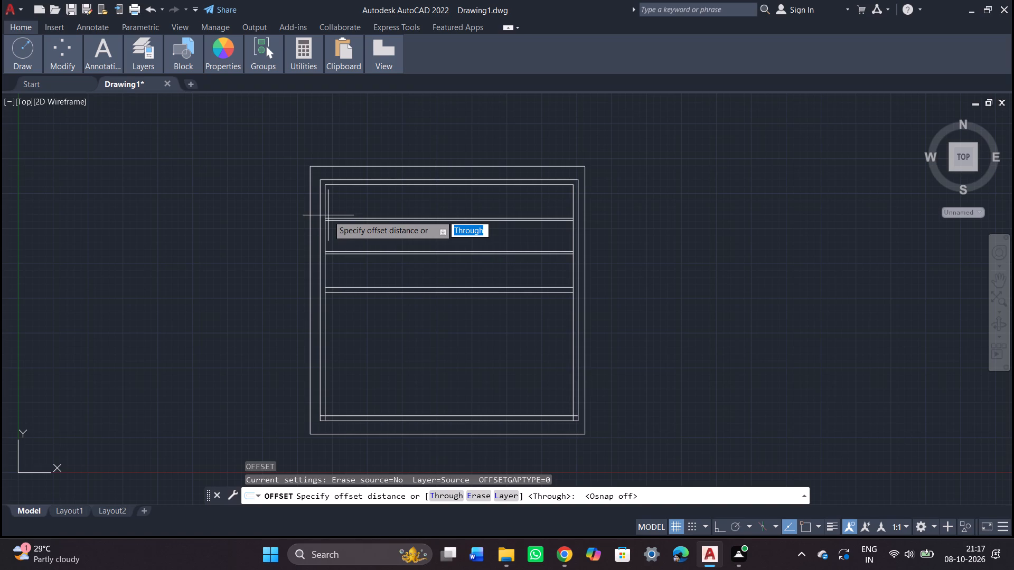
pyautogui.press('1')
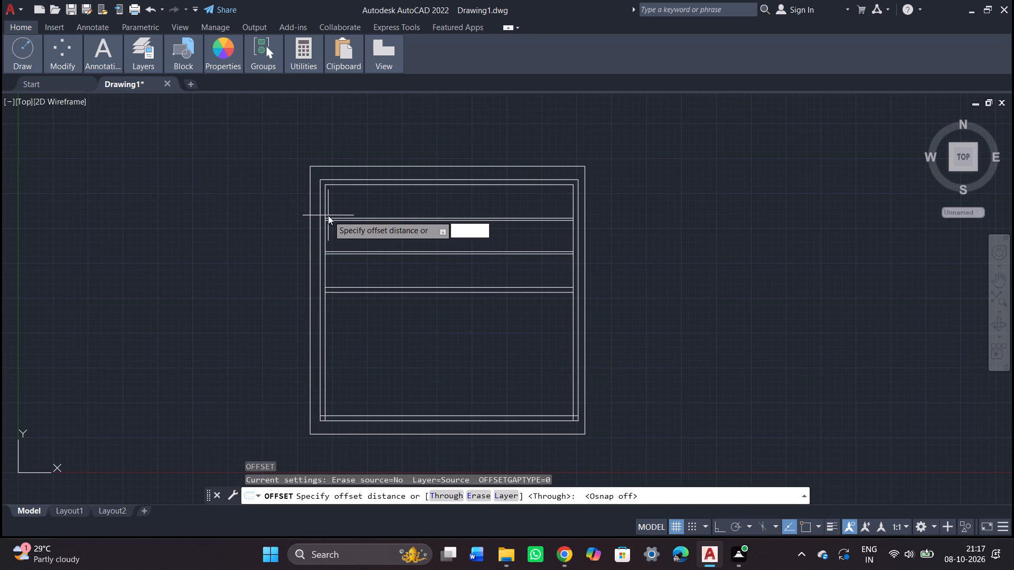
pyautogui.press('2')
pyautogui.press("'")
pyautogui.press('Return')
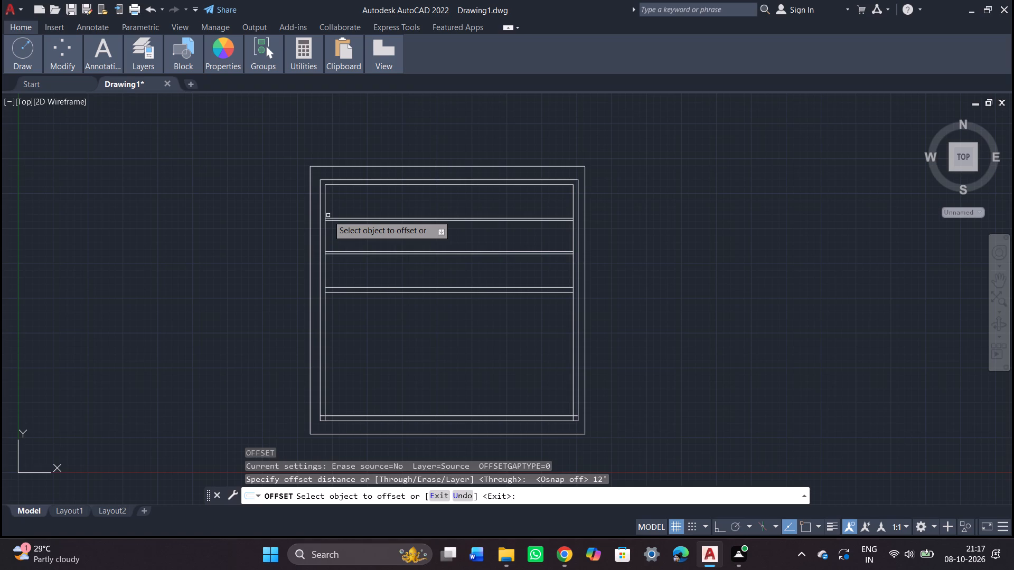
pyautogui.click(325, 208)
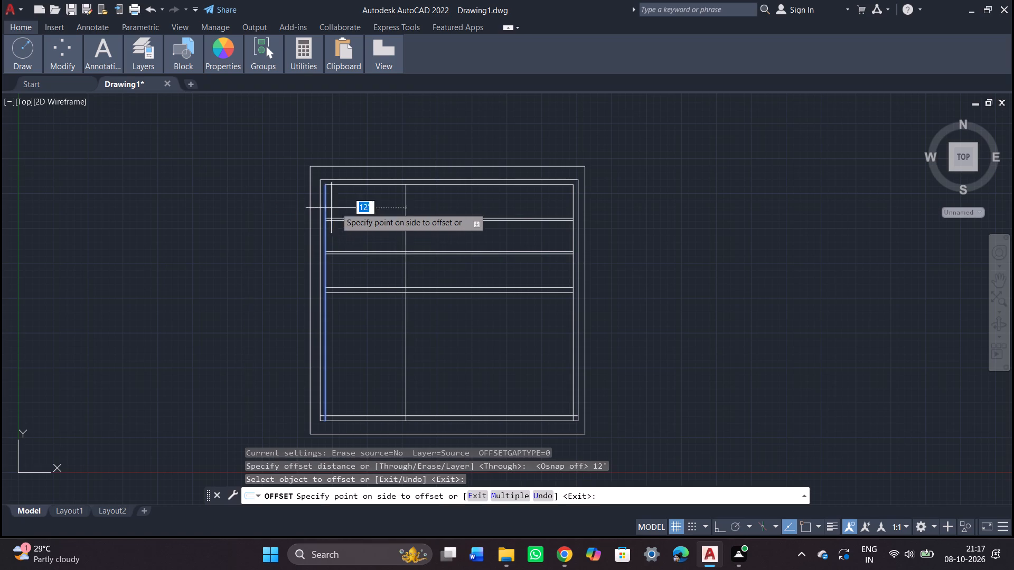
pyautogui.click(369, 207)
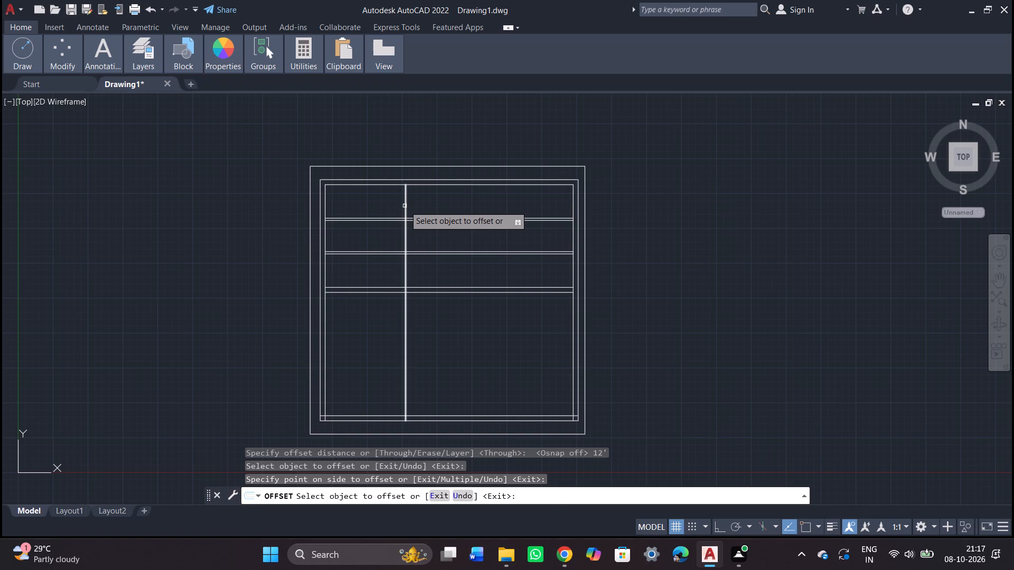
pyautogui.click(405, 206)
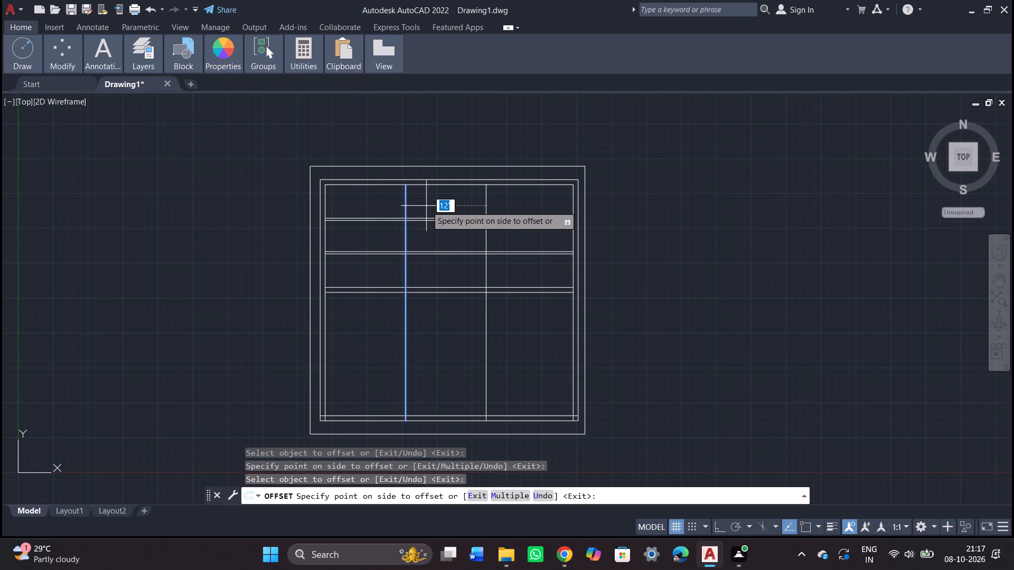
pyautogui.press('4')
pyautogui.press('Return')
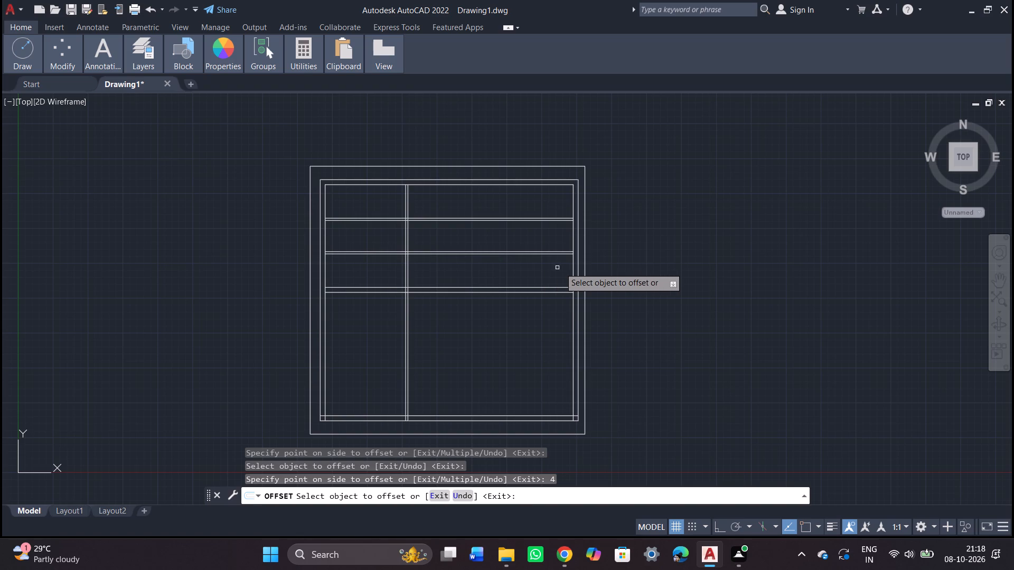
# Offset the right wall's inner line 12' inward toward the middle of the plan.
pyautogui.click(574, 270)
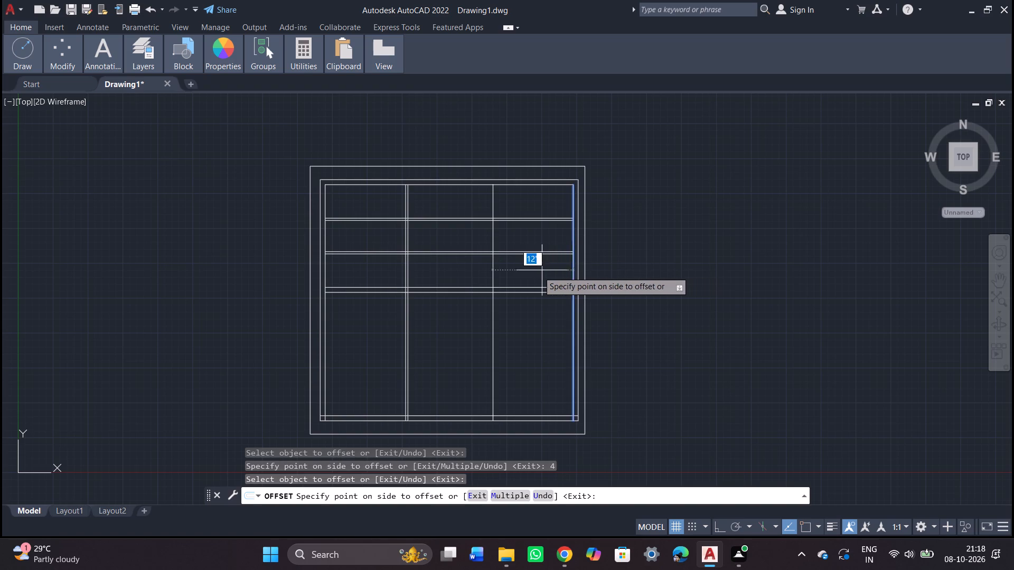
pyautogui.click(529, 272)
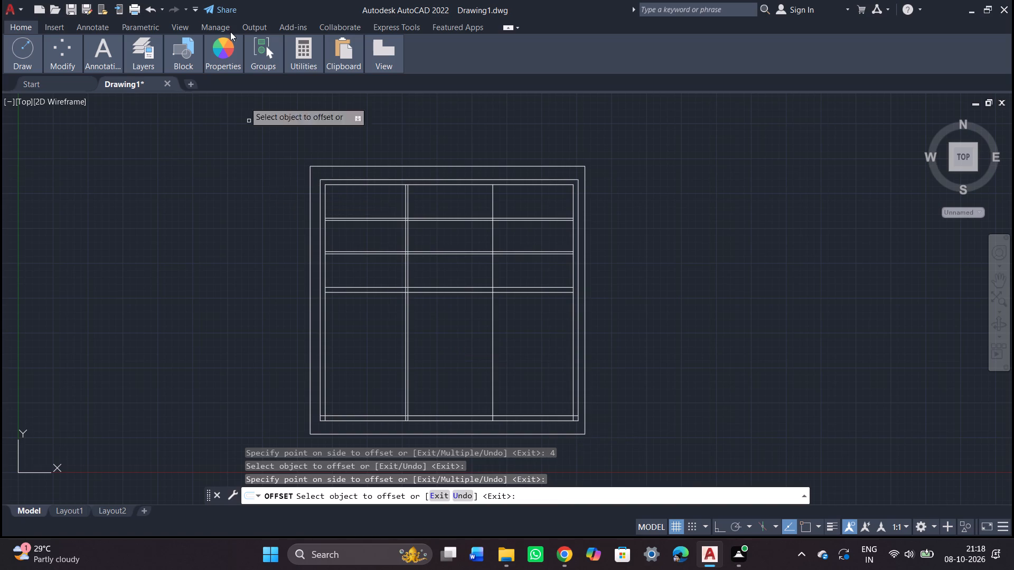
# Quick-measure the space between the two vertical interior lines in the second row of rooms.
pyautogui.click(307, 58)
pyautogui.click(298, 90)
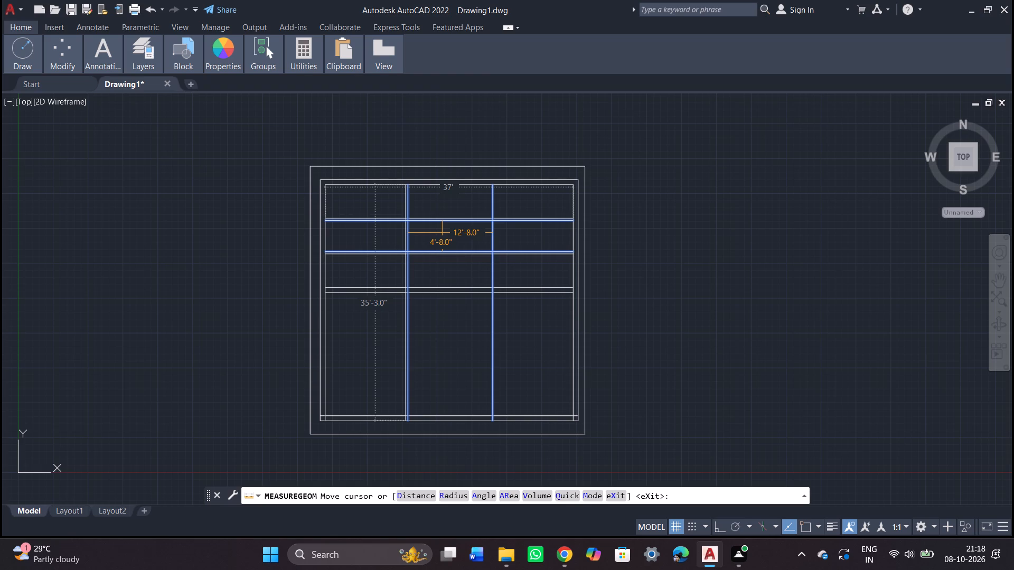
pyautogui.press('Escape')
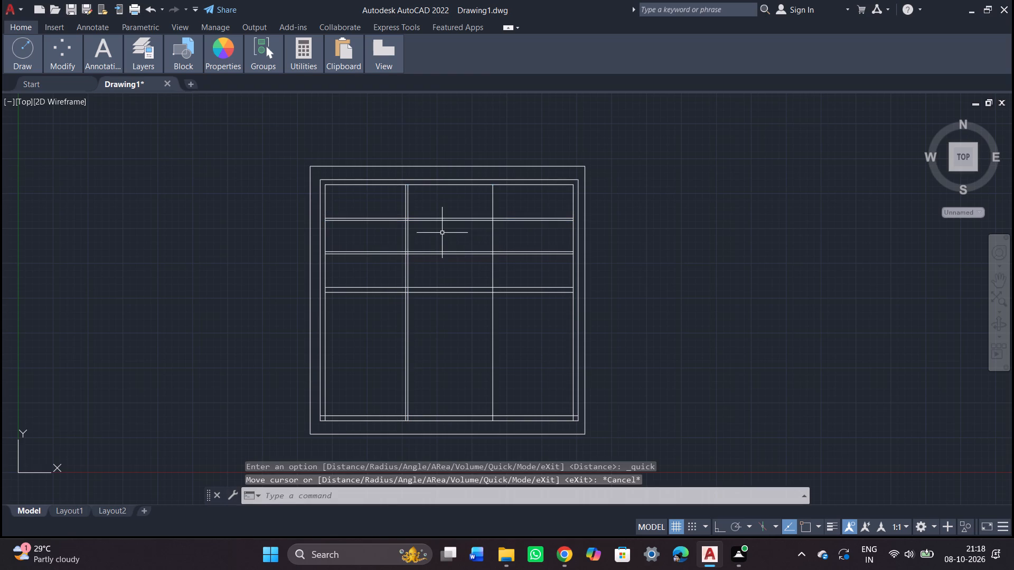
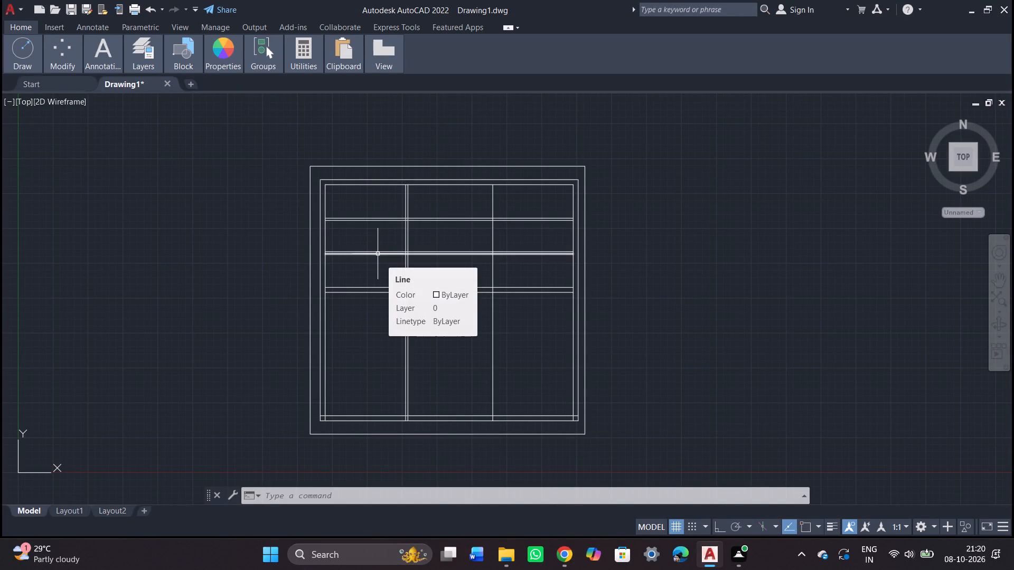
# Trim both lines of the second horizontal partition out of the left column, back to the right-hand line of the vertical partition.
pyautogui.write('tr')
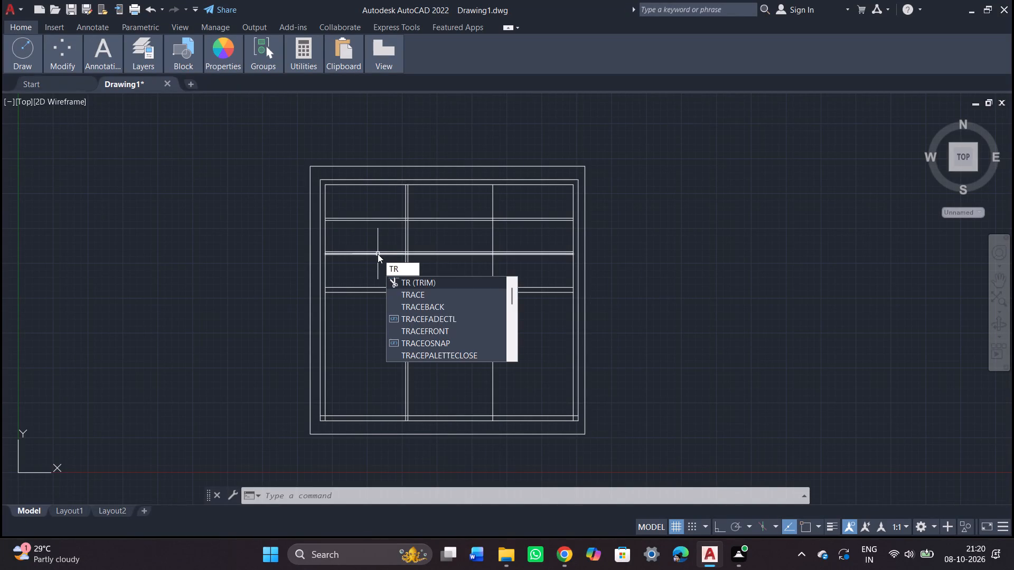
pyautogui.press('Return')
pyautogui.press('Return')
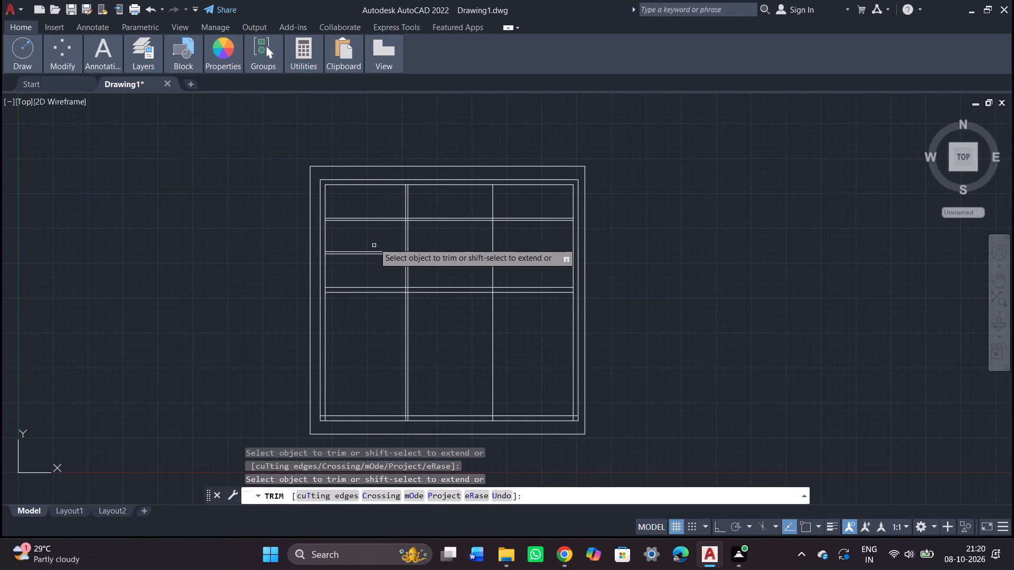
pyautogui.moveTo(374, 240); pyautogui.dragTo(379, 287)
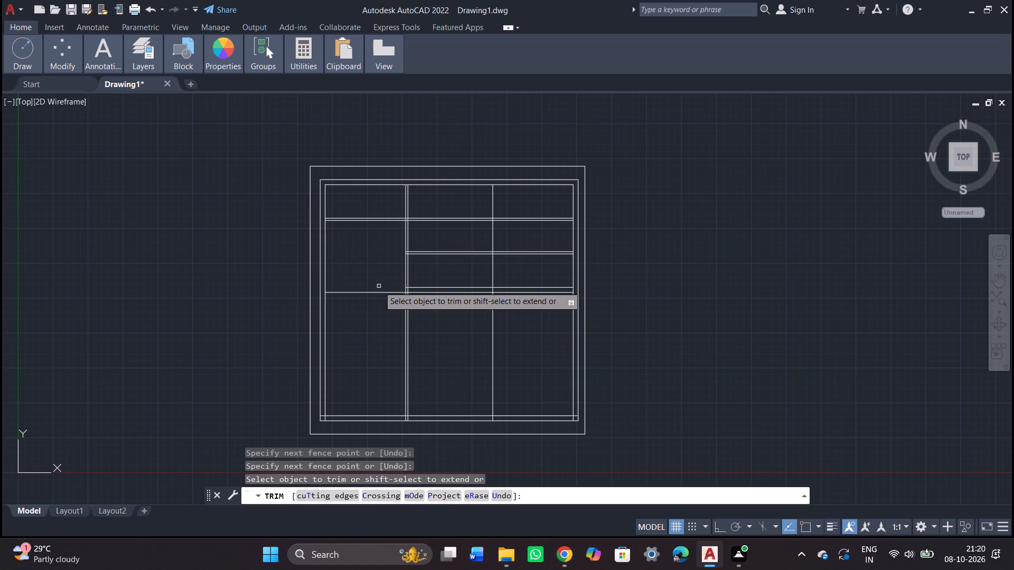
pyautogui.hotkey('ctrl', 'z')
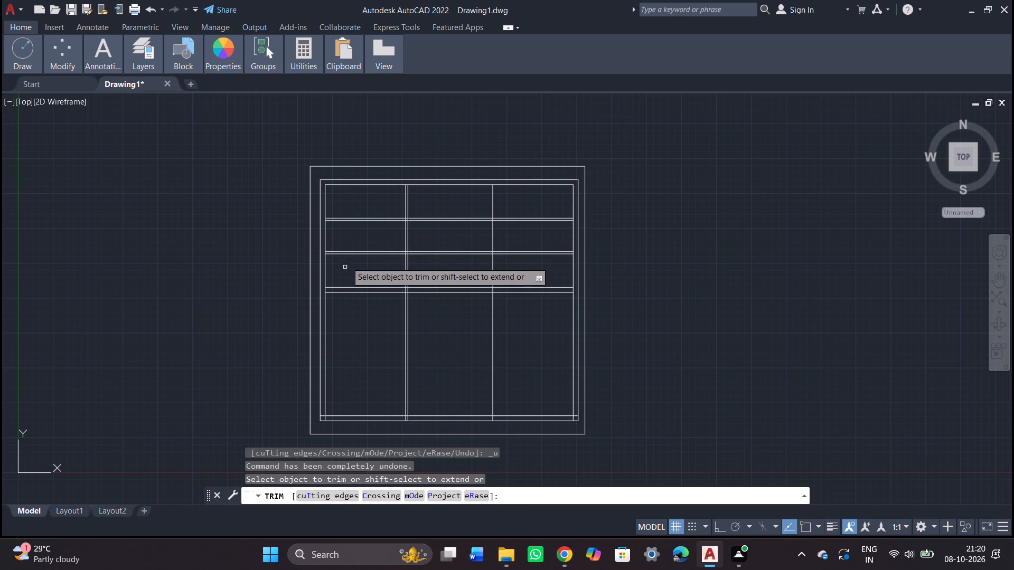
pyautogui.click(352, 241)
pyautogui.moveTo(353, 242); pyautogui.dragTo(364, 262)
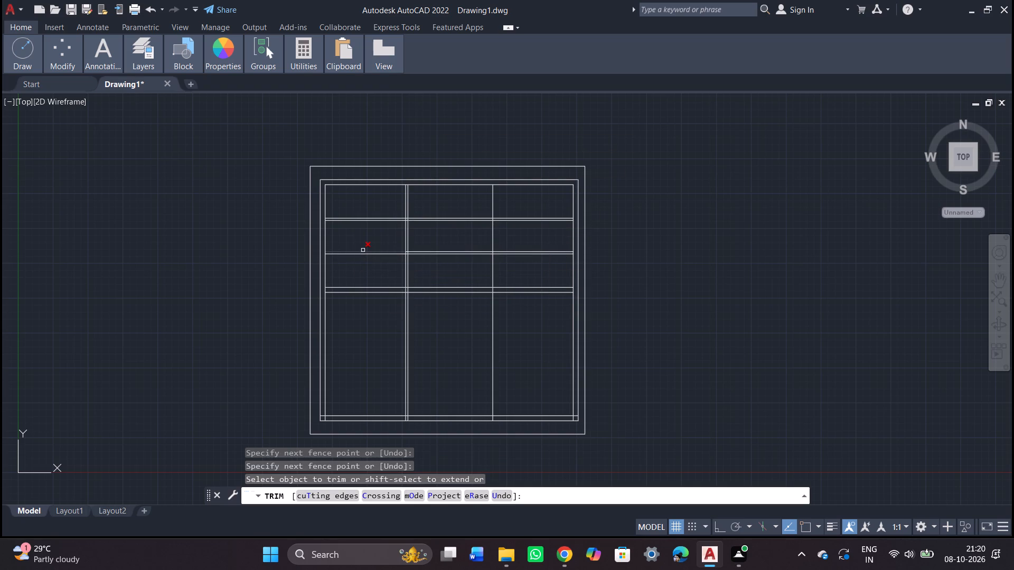
pyautogui.click(363, 250)
pyautogui.click(359, 252)
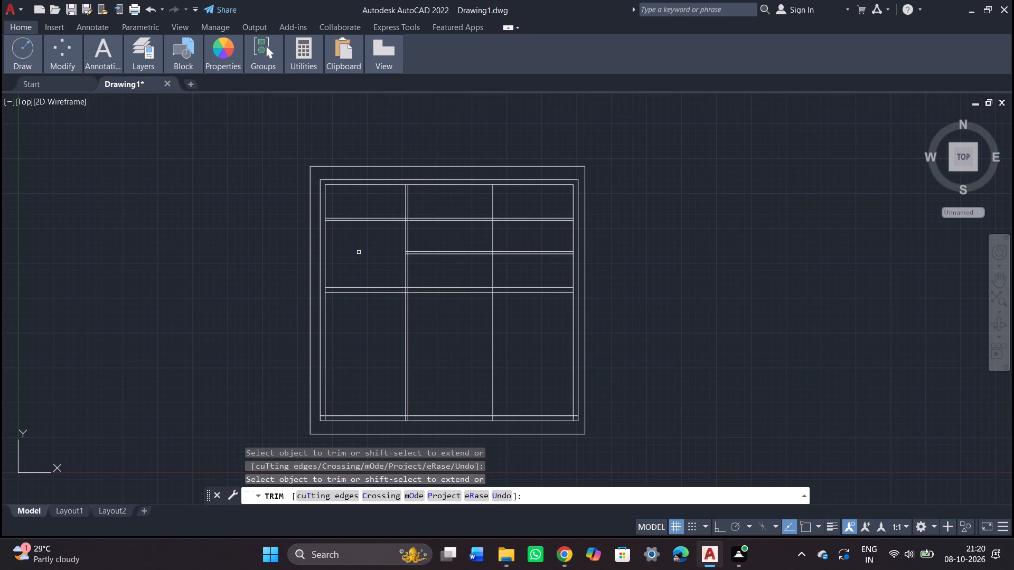
pyautogui.scroll(1, 416, 260)
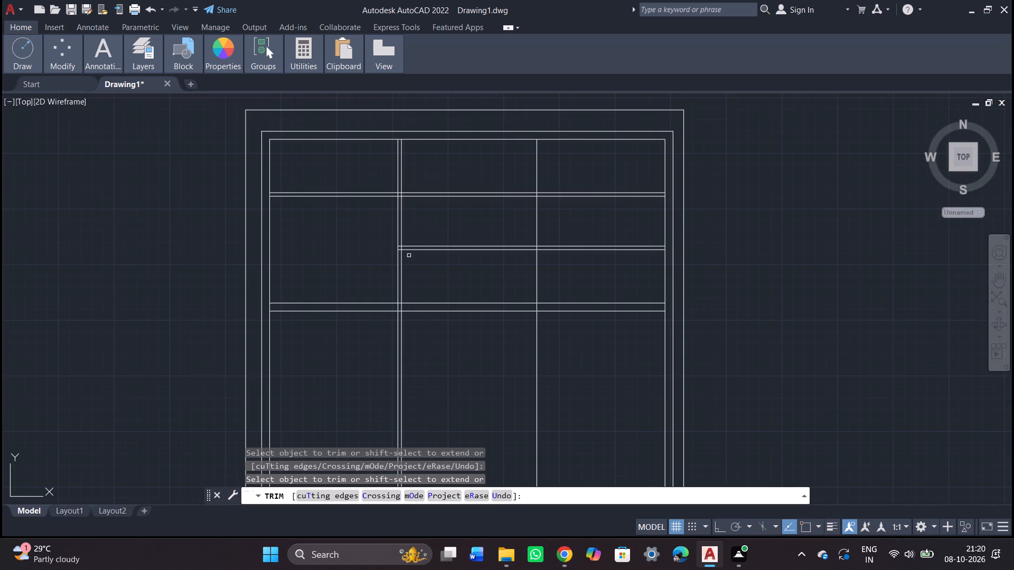
pyautogui.scroll(2, 406, 255)
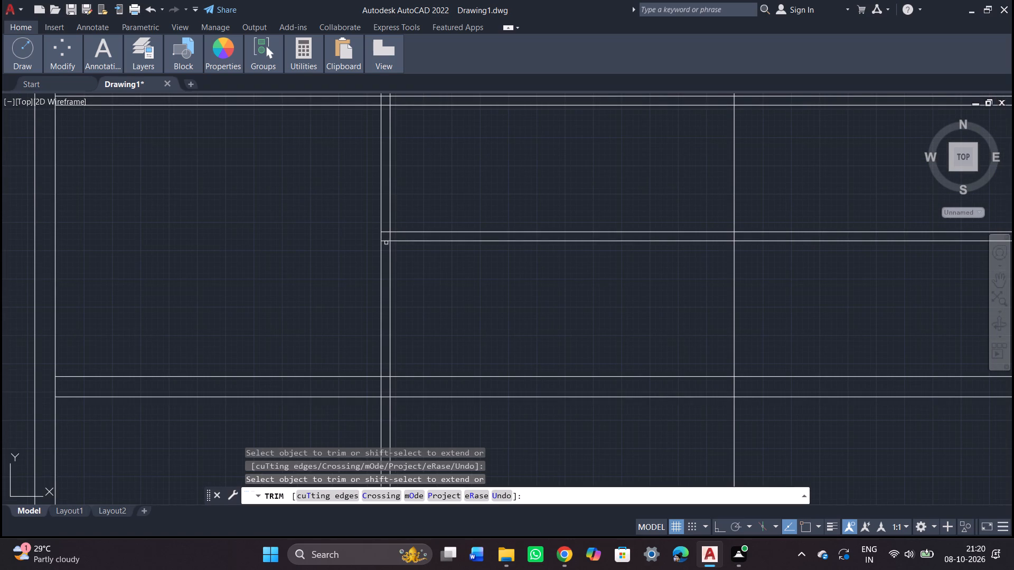
pyautogui.click(386, 242)
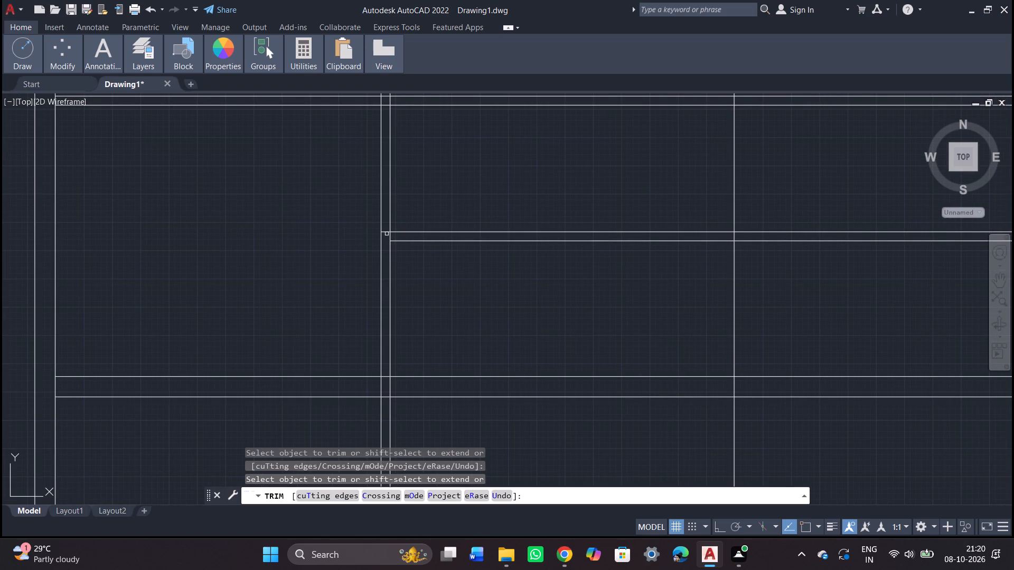
pyautogui.click(385, 232)
# Trim the second horizontal partition's two lines and the lower line of the thicker horizontal wall out of the right column.
pyautogui.scroll(-2, 848, 221)
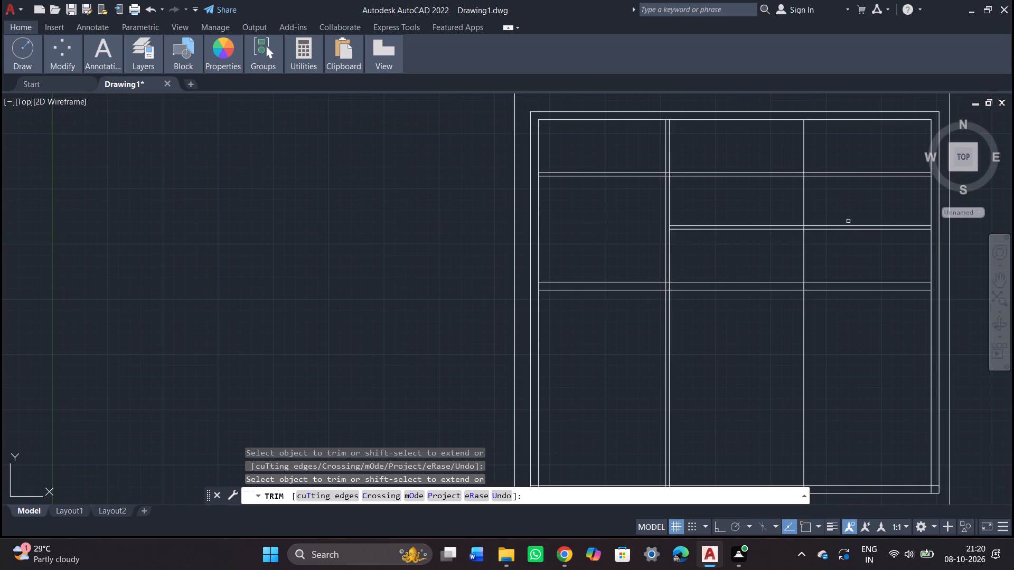
pyautogui.moveTo(850, 214); pyautogui.dragTo(849, 231)
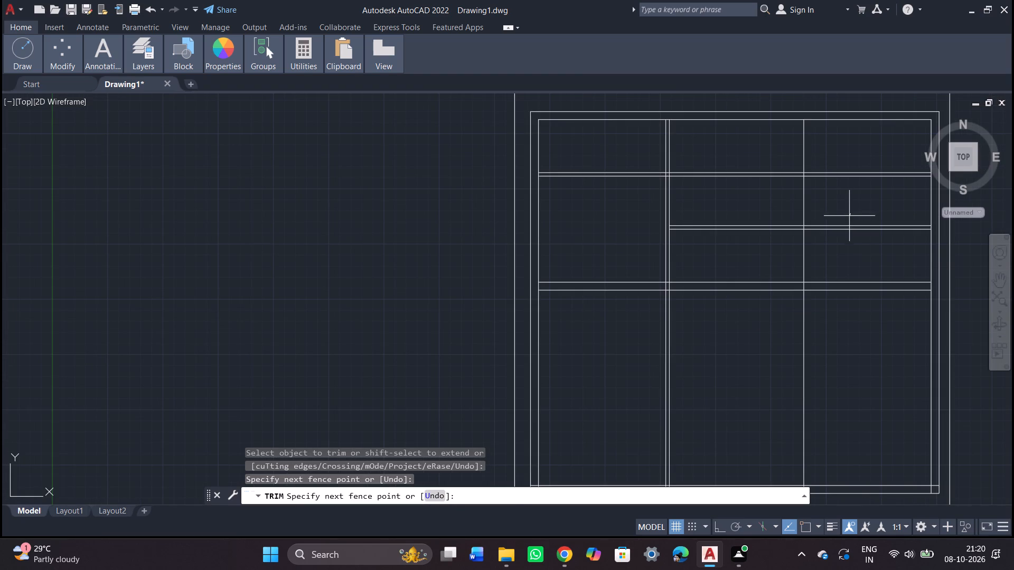
pyautogui.moveTo(849, 231); pyautogui.dragTo(849, 239)
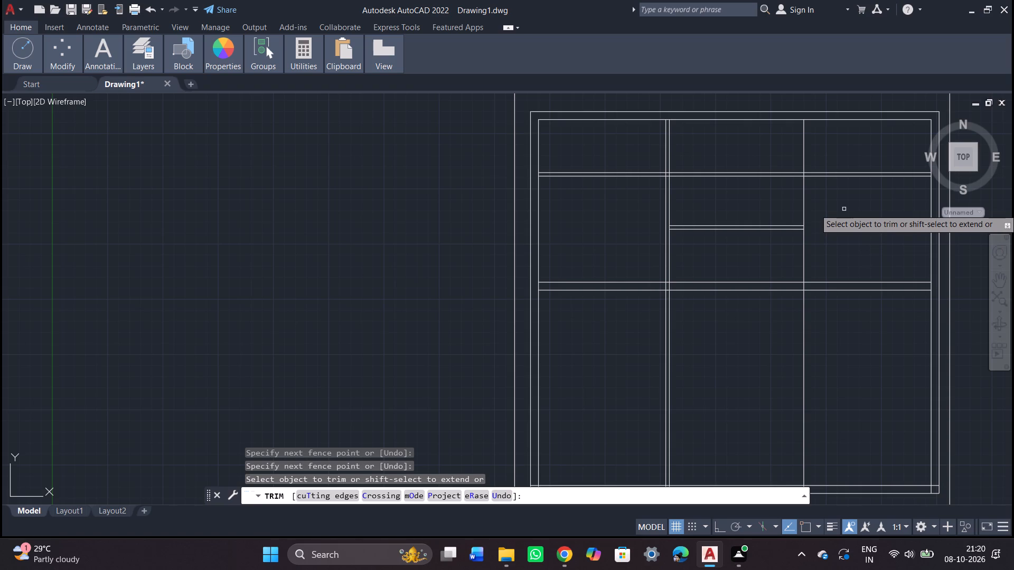
pyautogui.tripleClick(843, 289)
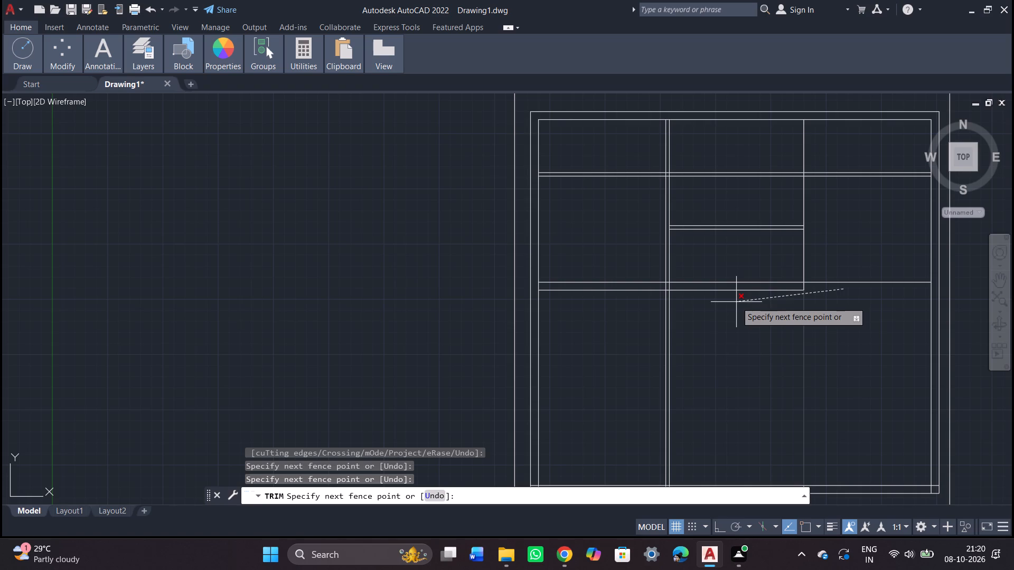
pyautogui.press('Escape')
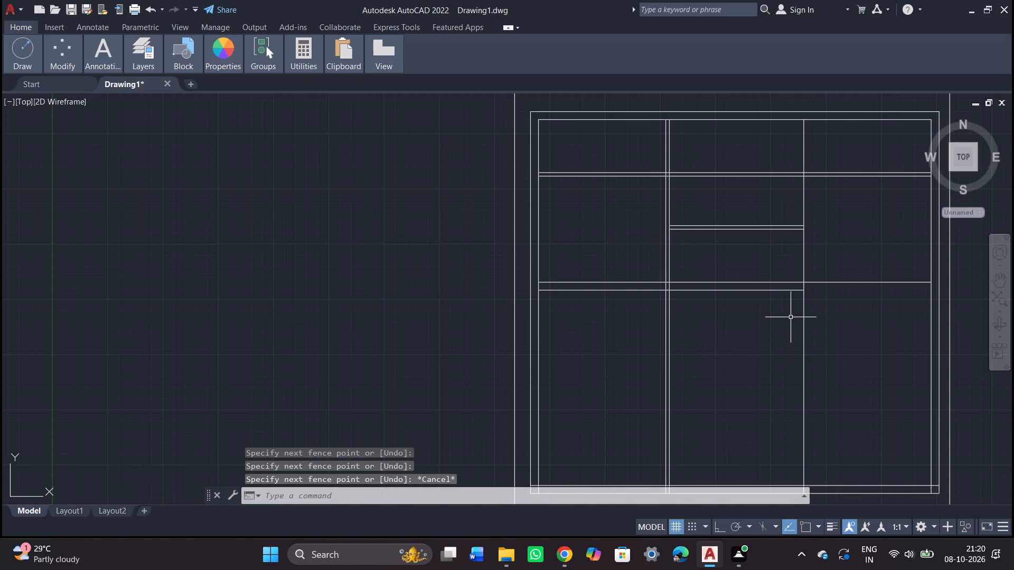
# Trim the double lines of the thicker horizontal wall and of the topmost horizontal partition out of the middle column.
pyautogui.write('tr')
pyautogui.press('Return')
pyautogui.press('Return')
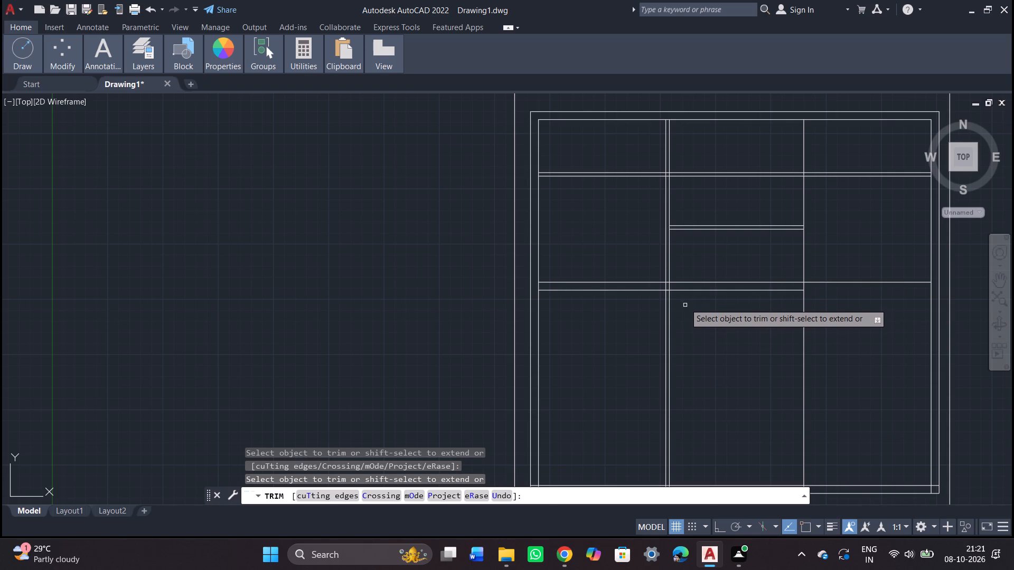
pyautogui.moveTo(710, 258); pyautogui.dragTo(710, 306)
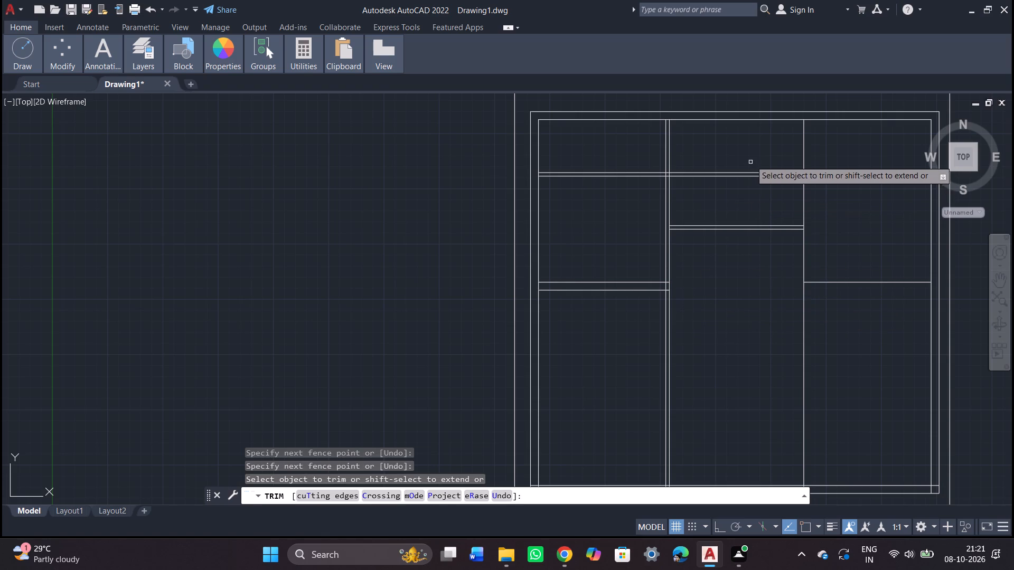
pyautogui.moveTo(750, 150); pyautogui.dragTo(724, 200)
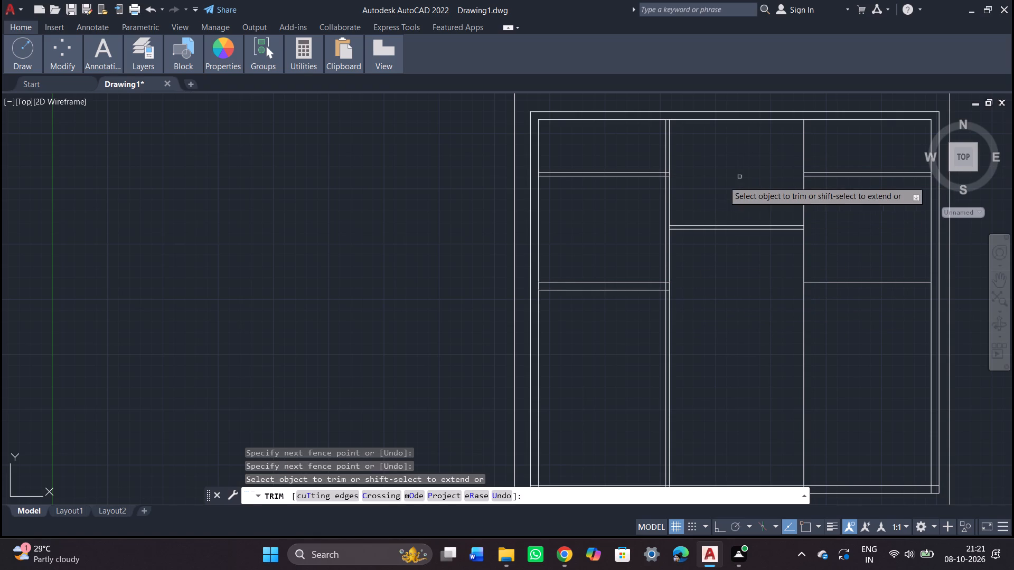
# Trim the junction of the left column's top partition with the vertical partition, removing both stubs and the vertical segment between the partition lines.
pyautogui.scroll(1, 707, 153)
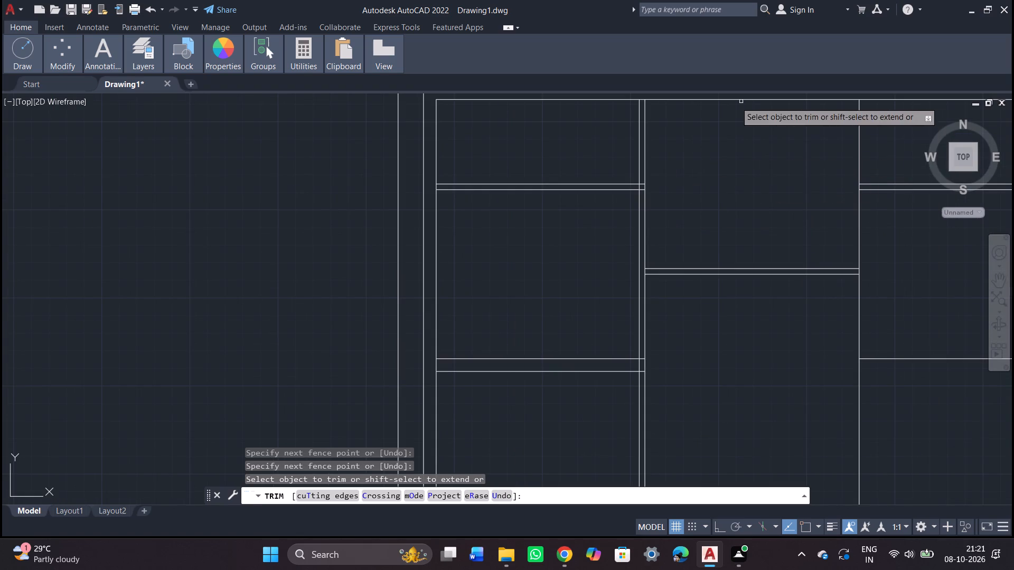
pyautogui.scroll(2, 643, 197)
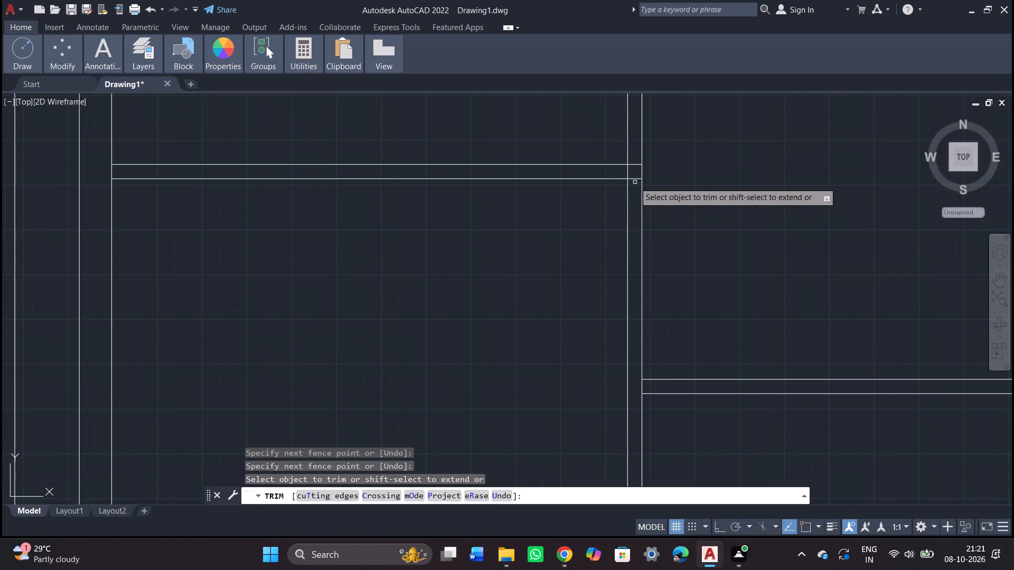
pyautogui.click(633, 178)
pyautogui.click(634, 166)
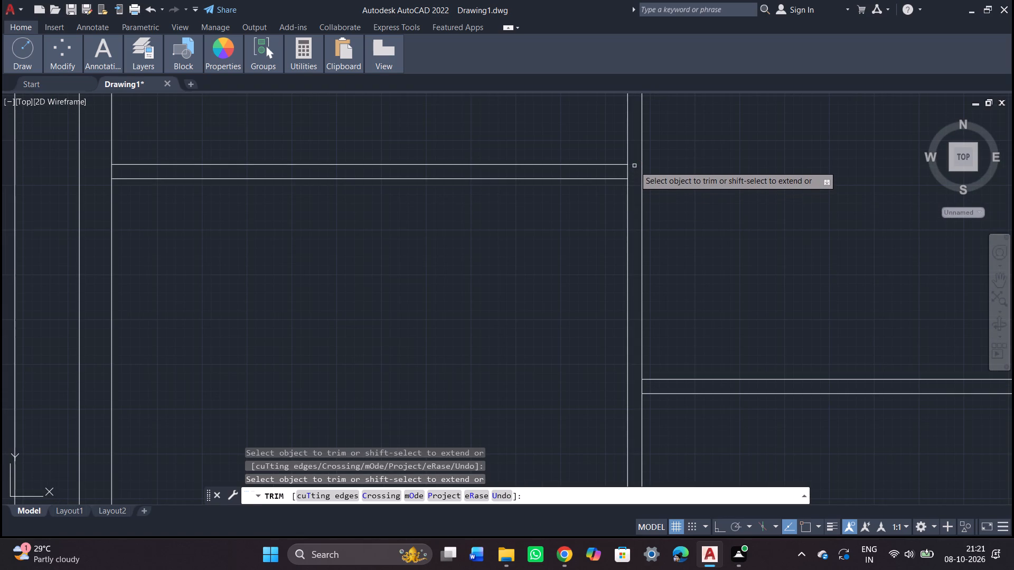
pyautogui.scroll(-2, 634, 166)
pyautogui.moveTo(734, 165); pyautogui.dragTo(550, 205, button='middle')
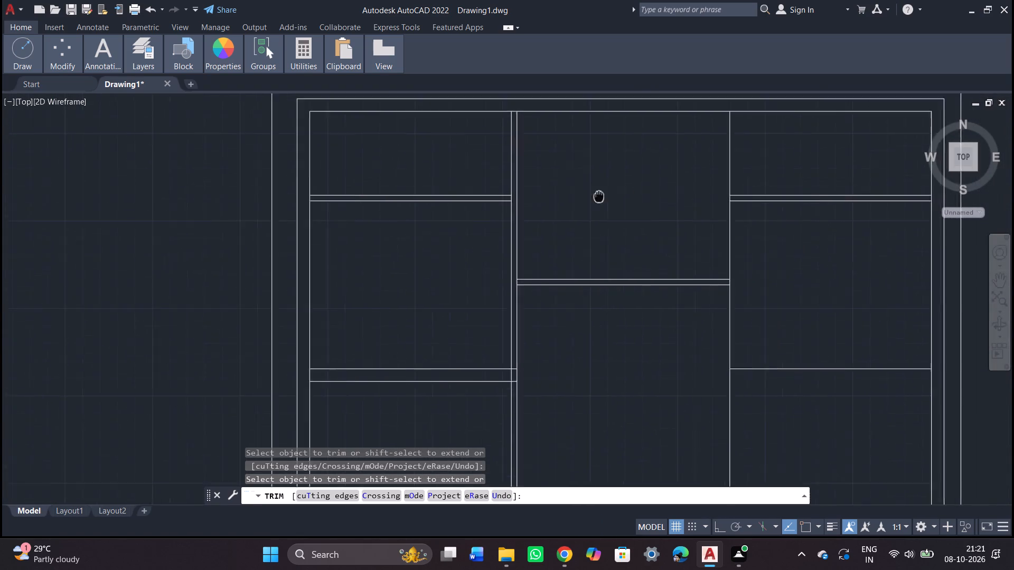
pyautogui.moveTo(550, 205); pyautogui.dragTo(506, 215, button='middle')
pyautogui.middleClick(506, 215)
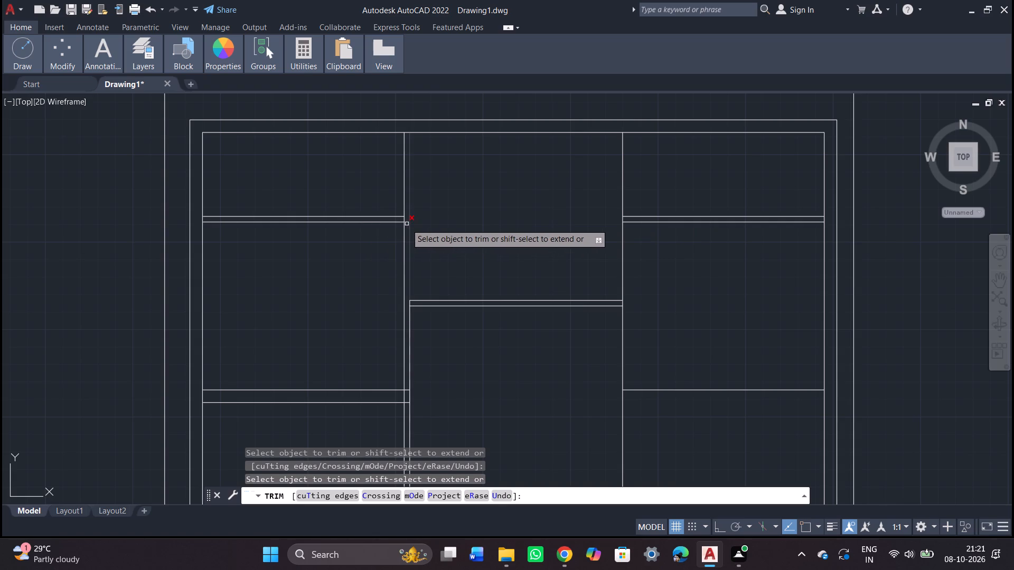
pyautogui.scroll(3, 402, 223)
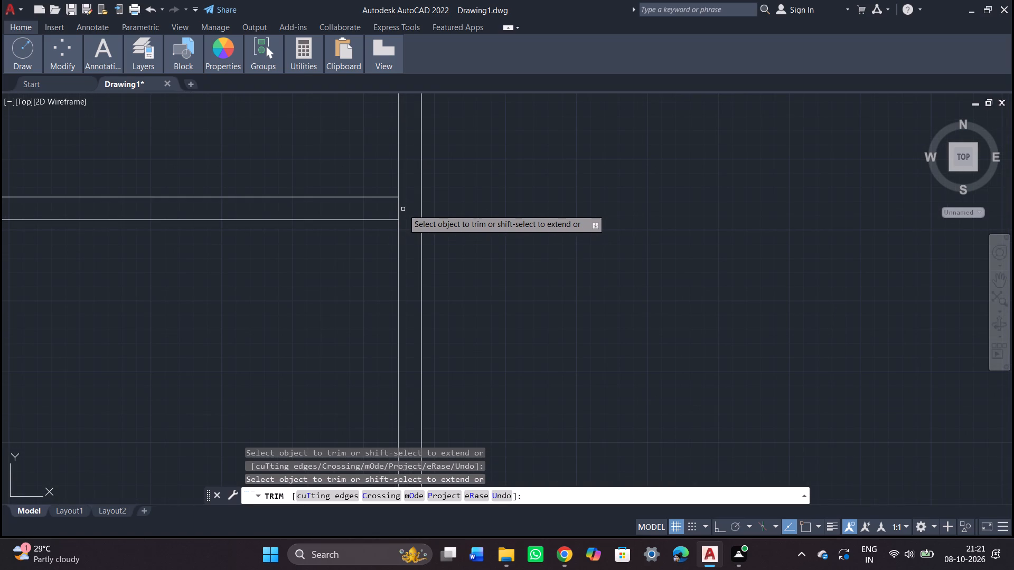
pyautogui.click(398, 212)
# Trim the left wall's inner line between the top partition's lines and the top wall's inner line between the vertical partition's lines.
pyautogui.scroll(-3, 398, 212)
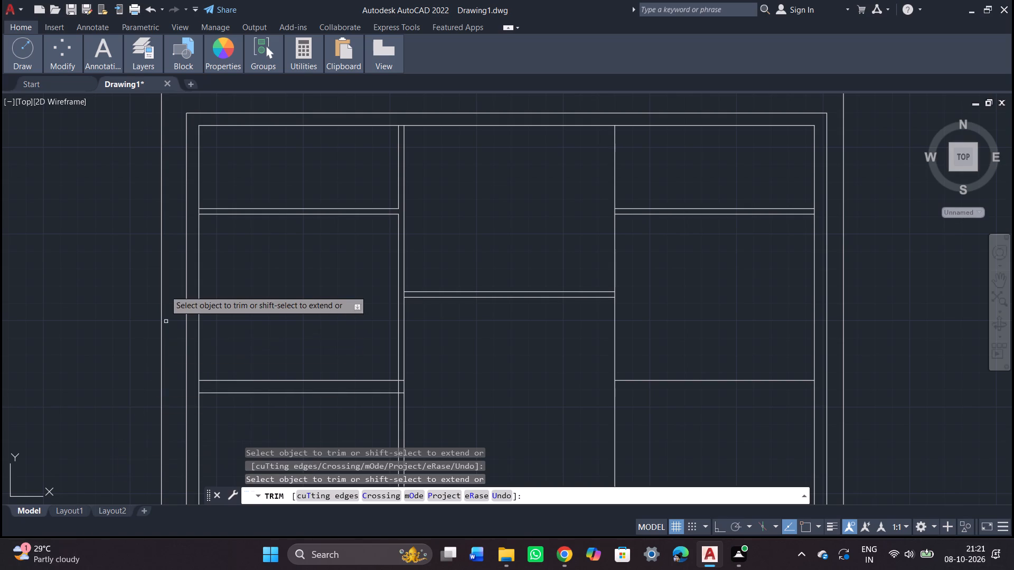
pyautogui.scroll(2, 190, 215)
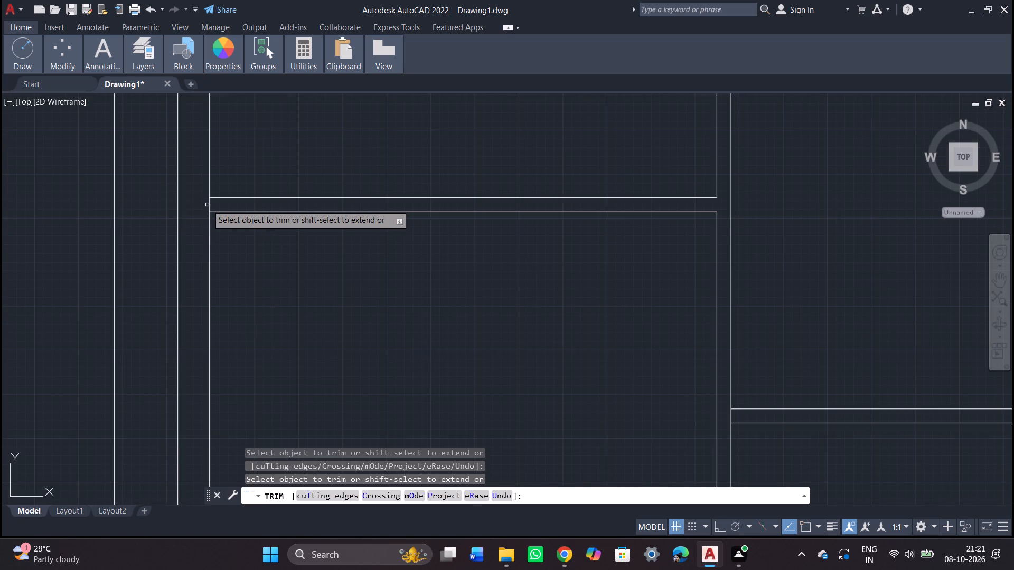
pyautogui.click(210, 207)
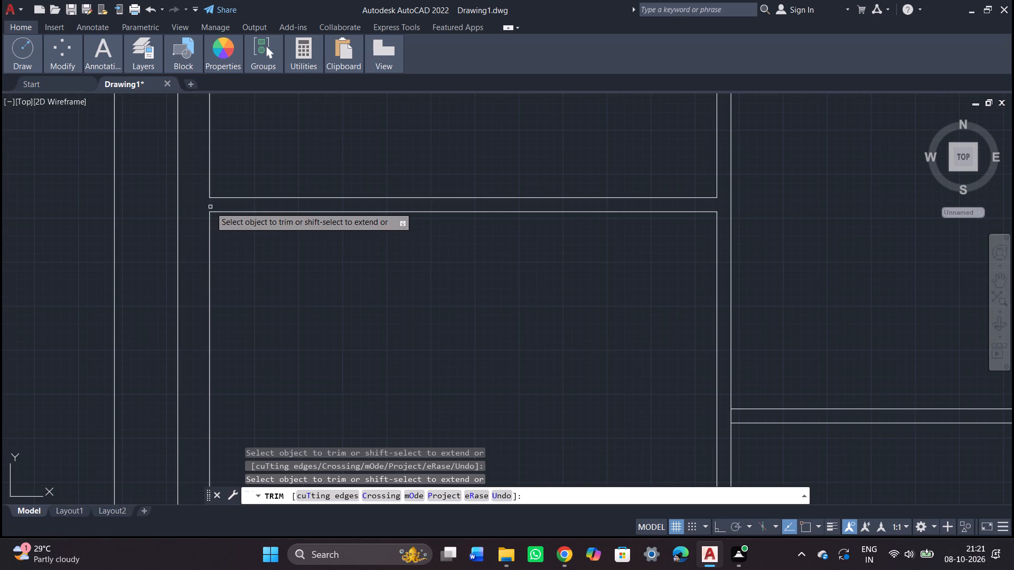
pyautogui.scroll(-2, 210, 207)
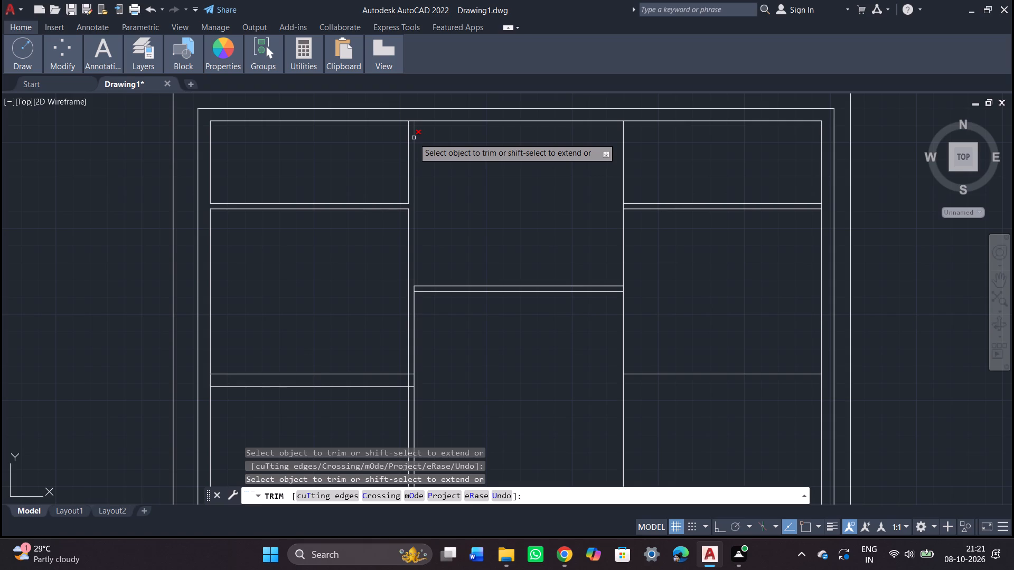
pyautogui.scroll(1, 414, 138)
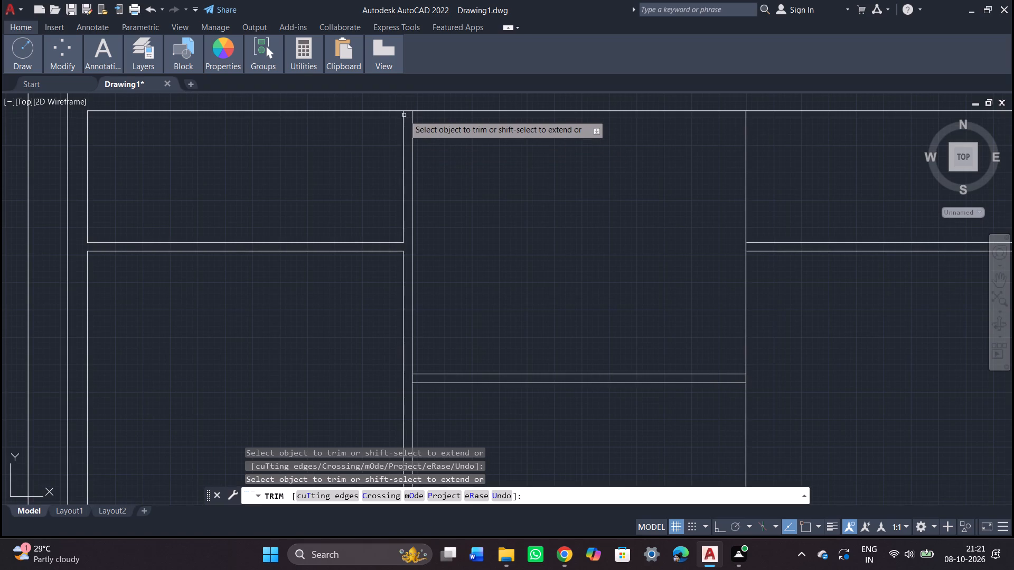
pyautogui.tripleClick(408, 111)
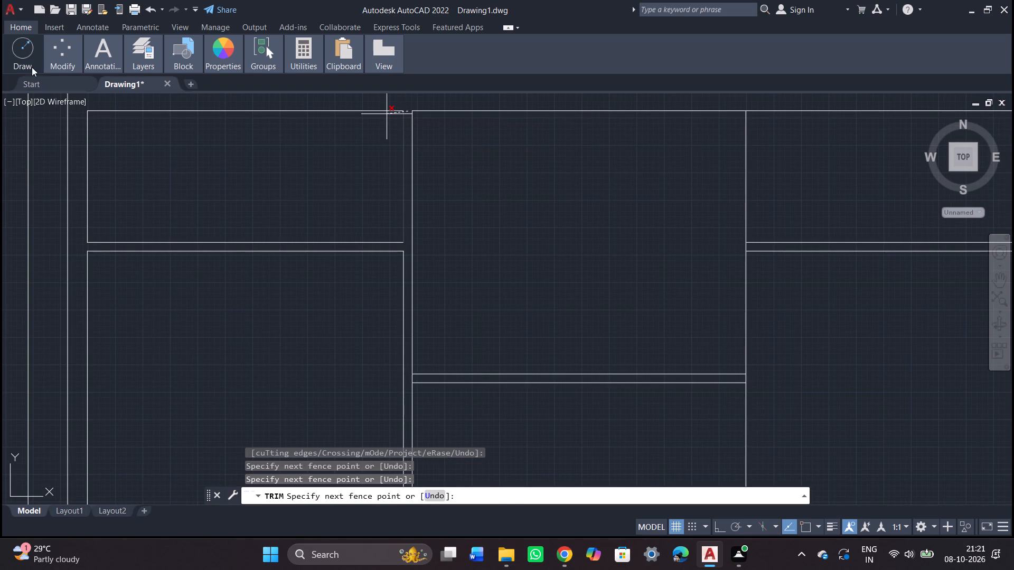
pyautogui.press('Escape')
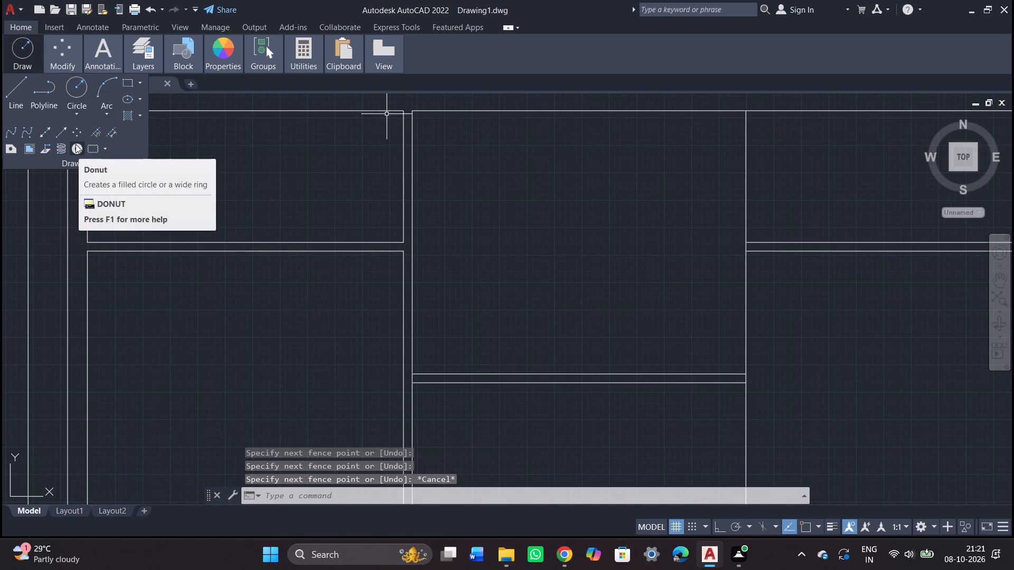
# Start a quick measurement of the spaces in the floor plan.
pyautogui.scroll(-1, 500, 196)
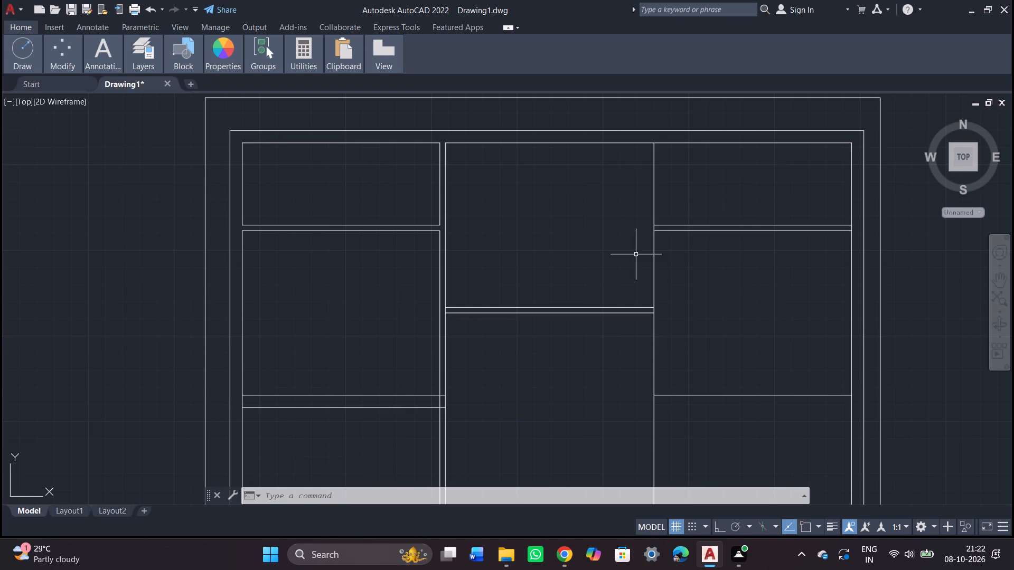
pyautogui.click(299, 48)
pyautogui.click(305, 80)
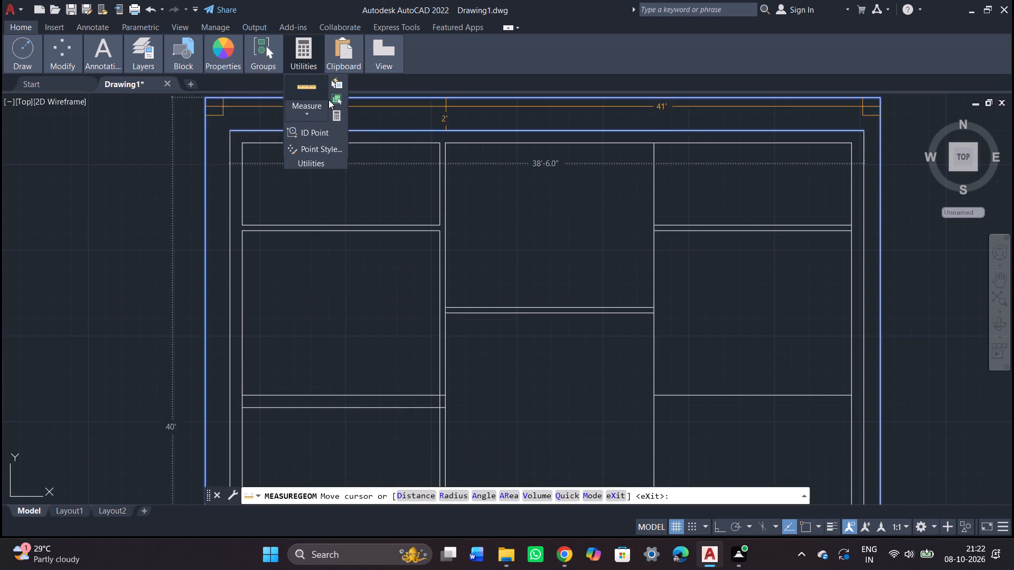
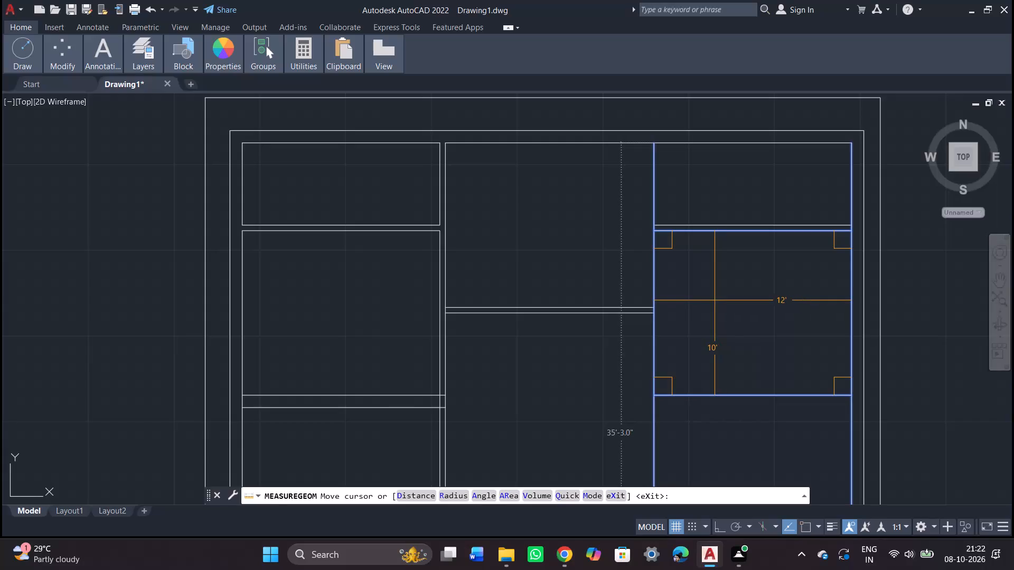
# Offset the vertical line between the middle and right columns 4" toward the middle column.
pyautogui.press('Escape')
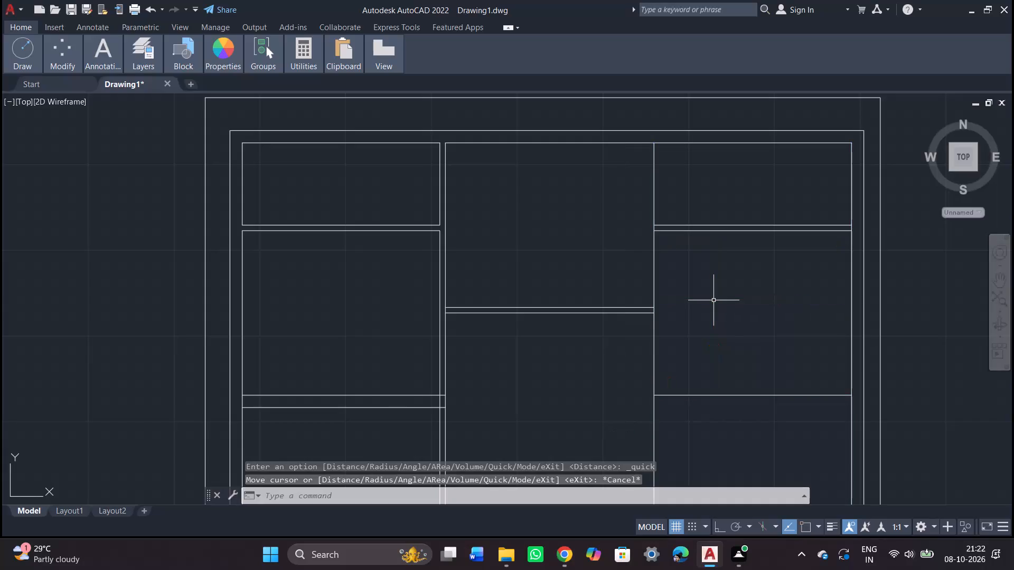
pyautogui.press('o')
pyautogui.press('Return')
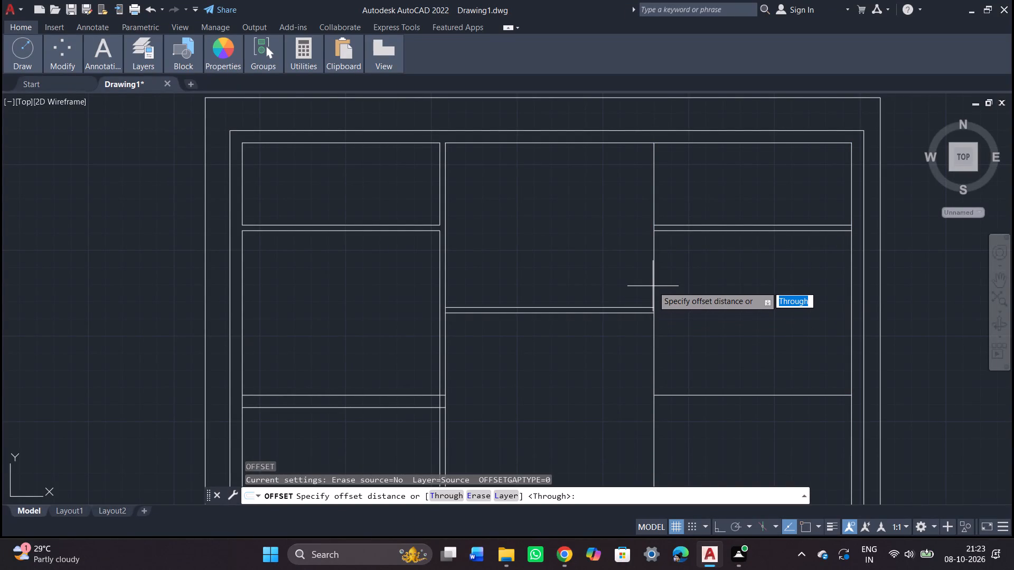
pyautogui.press('4')
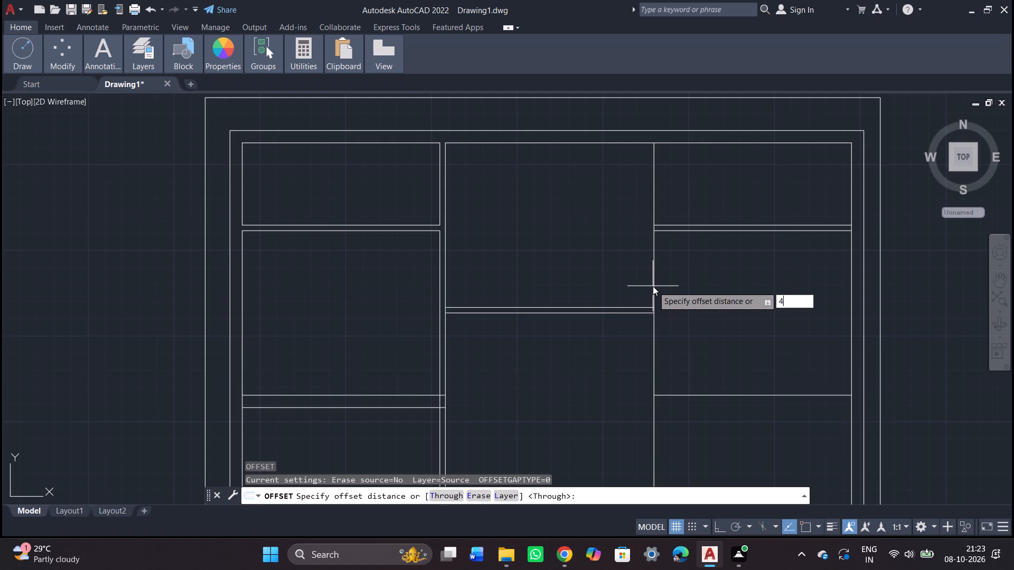
pyautogui.press('Return')
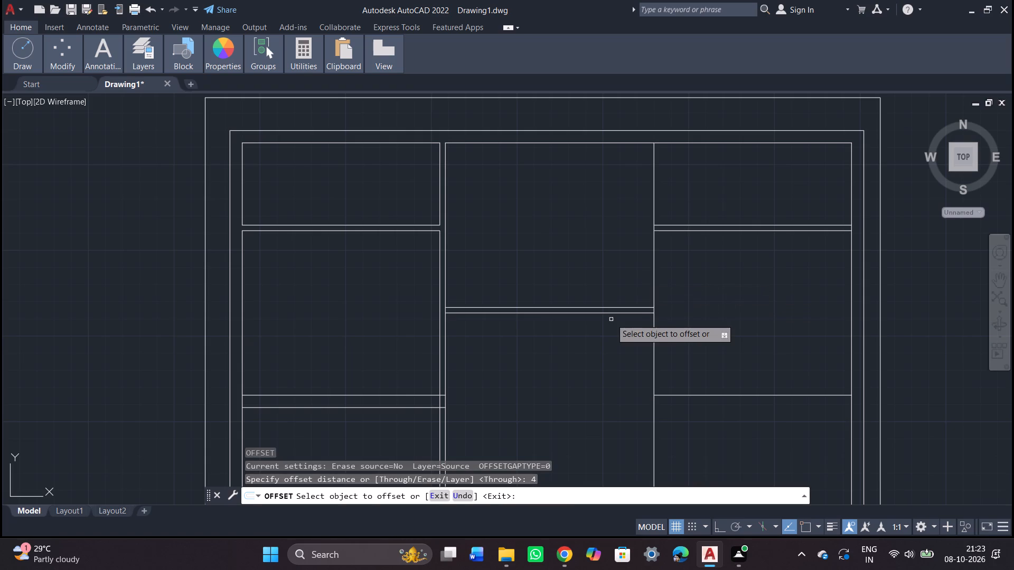
pyautogui.click(654, 273)
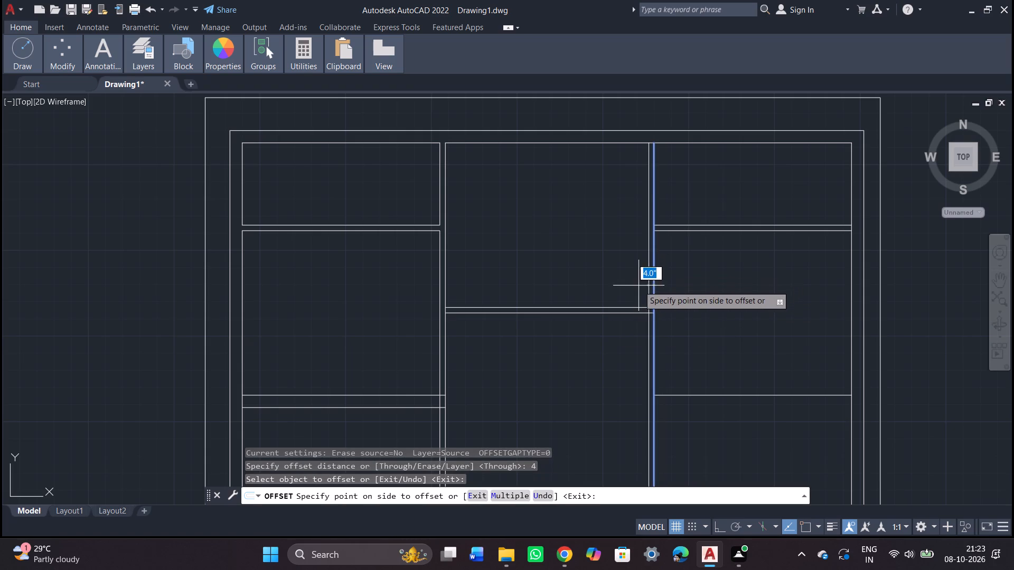
pyautogui.click(639, 286)
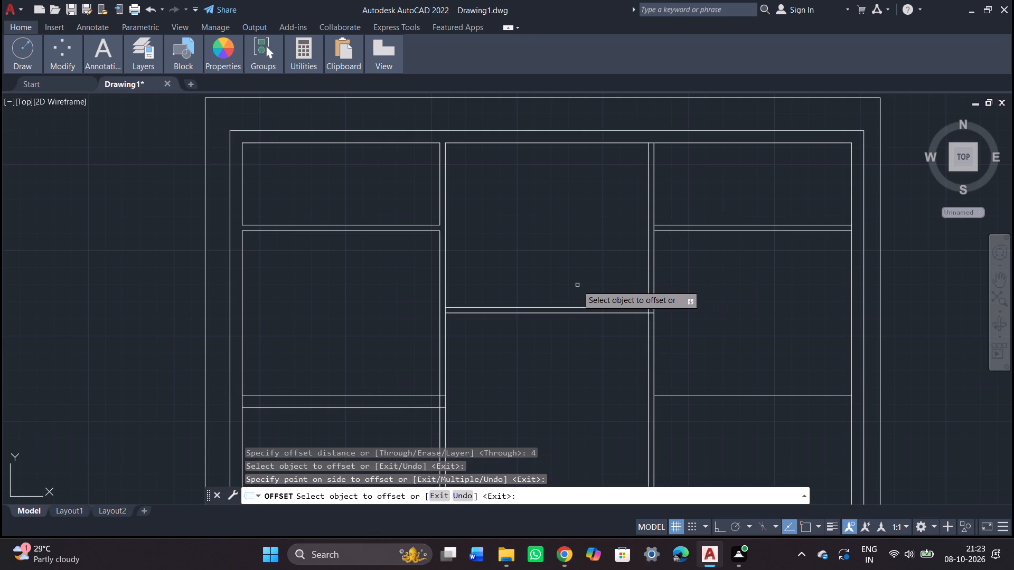
# Measure the middle column's top room with a quick measurement.
pyautogui.click(304, 63)
pyautogui.click(311, 91)
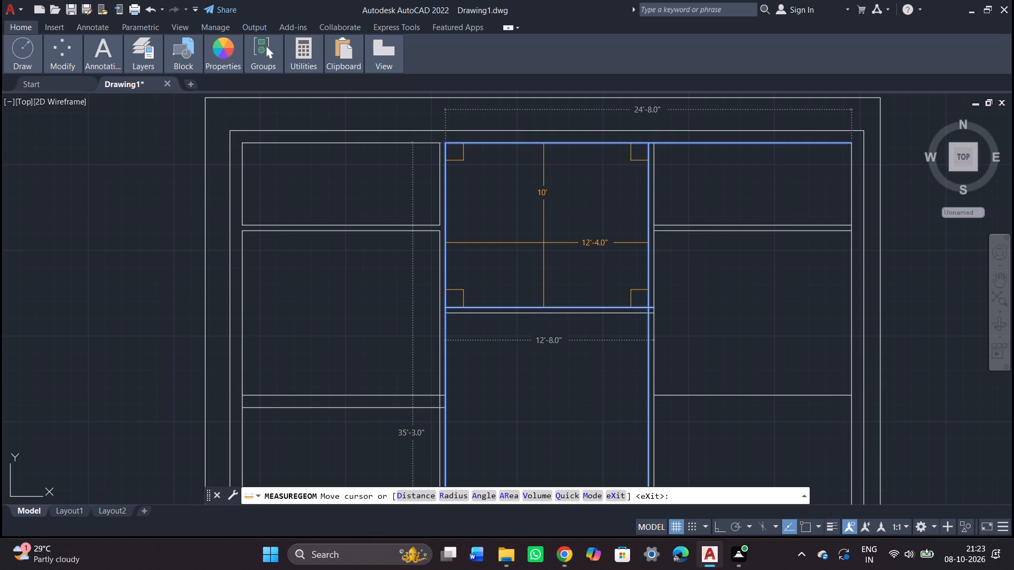
pyautogui.press('Escape')
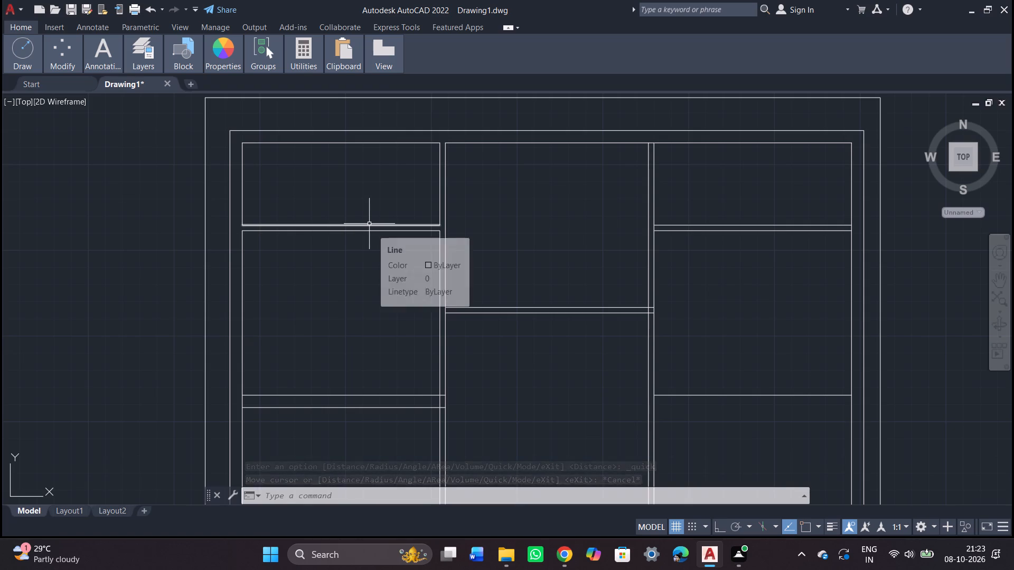
# Offset the upper line of the left column's top partition 6" downward.
pyautogui.press('o')
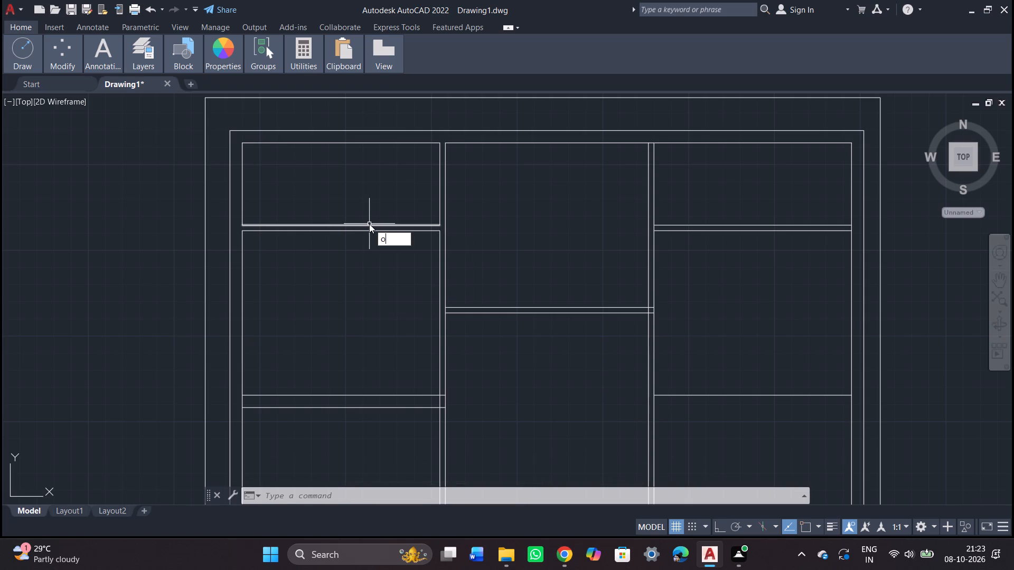
pyautogui.press('Return')
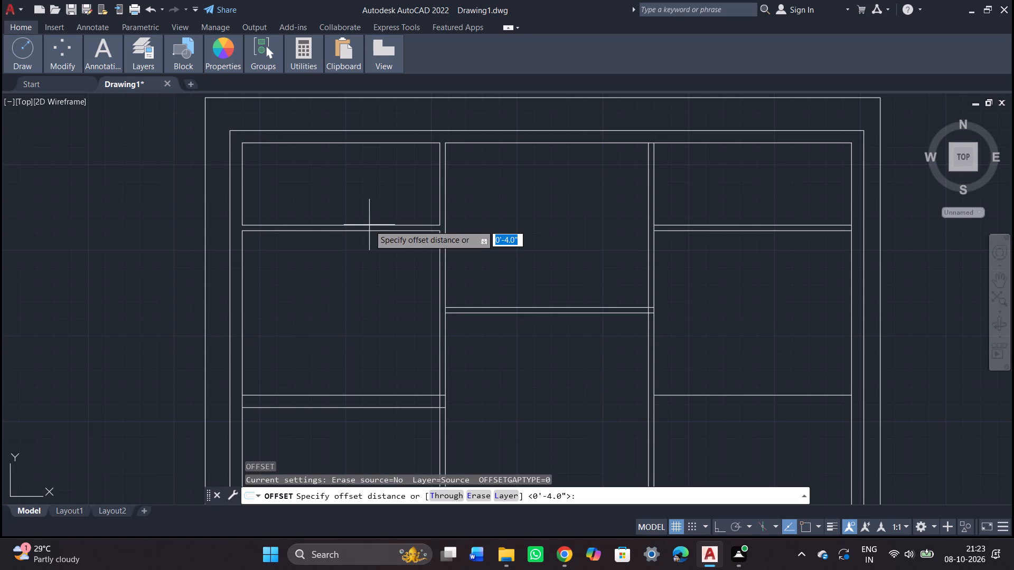
pyautogui.press('6')
pyautogui.press('Return')
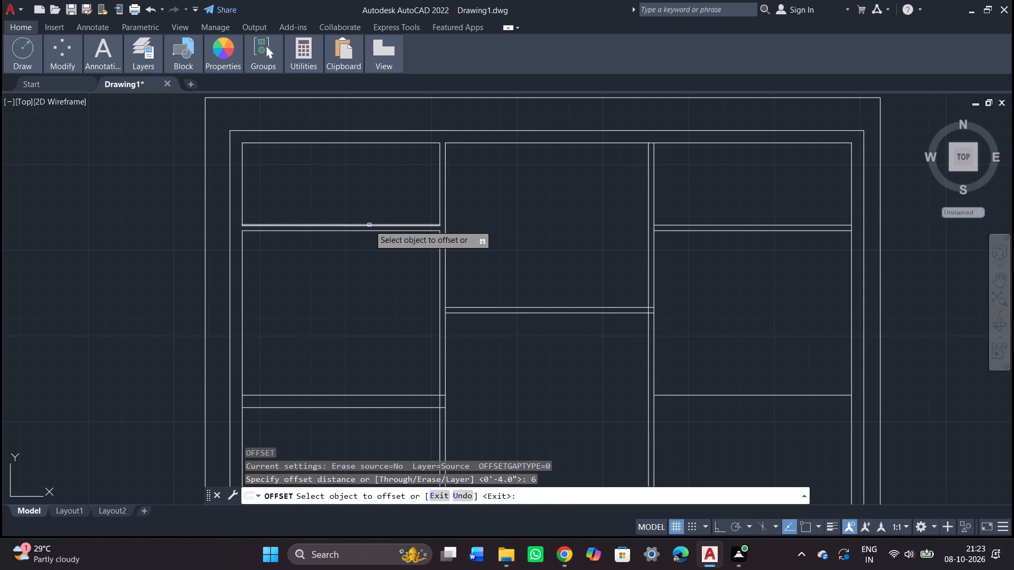
pyautogui.click(369, 225)
pyautogui.click(368, 241)
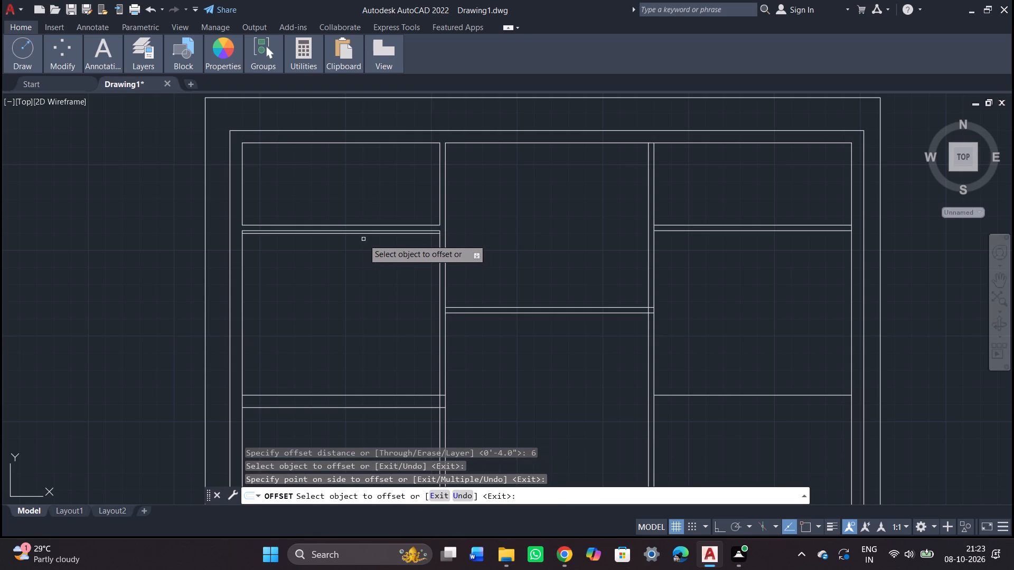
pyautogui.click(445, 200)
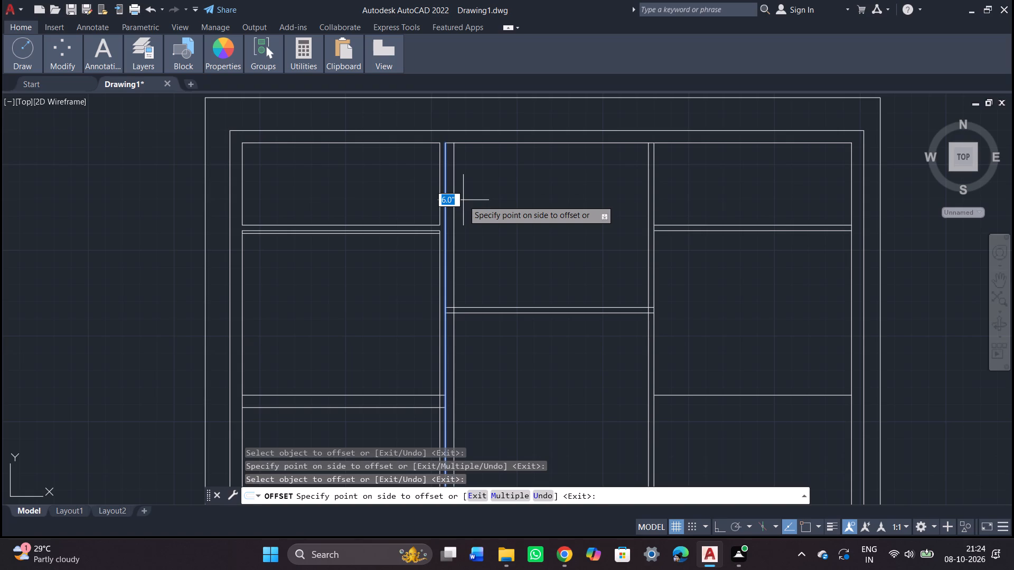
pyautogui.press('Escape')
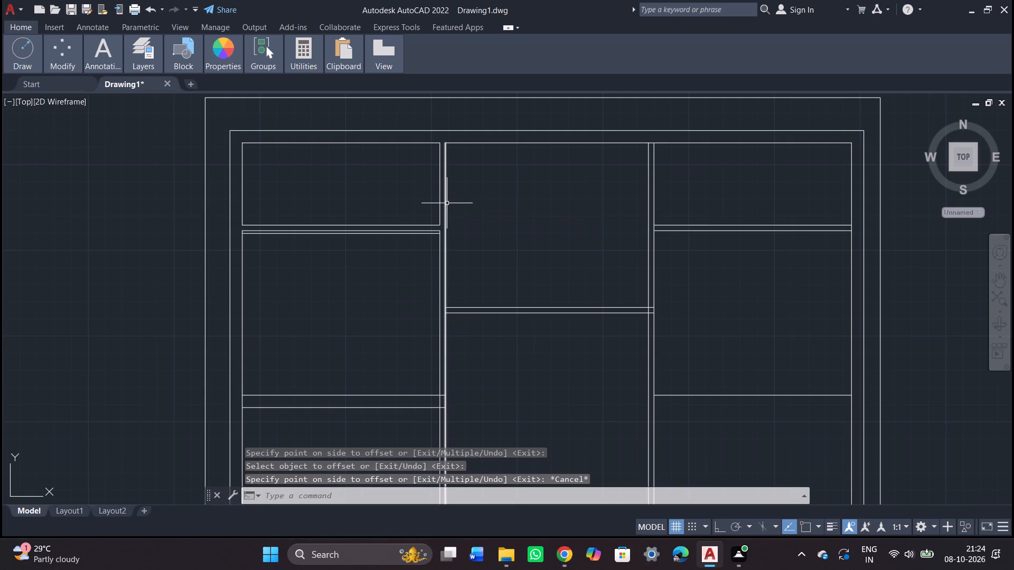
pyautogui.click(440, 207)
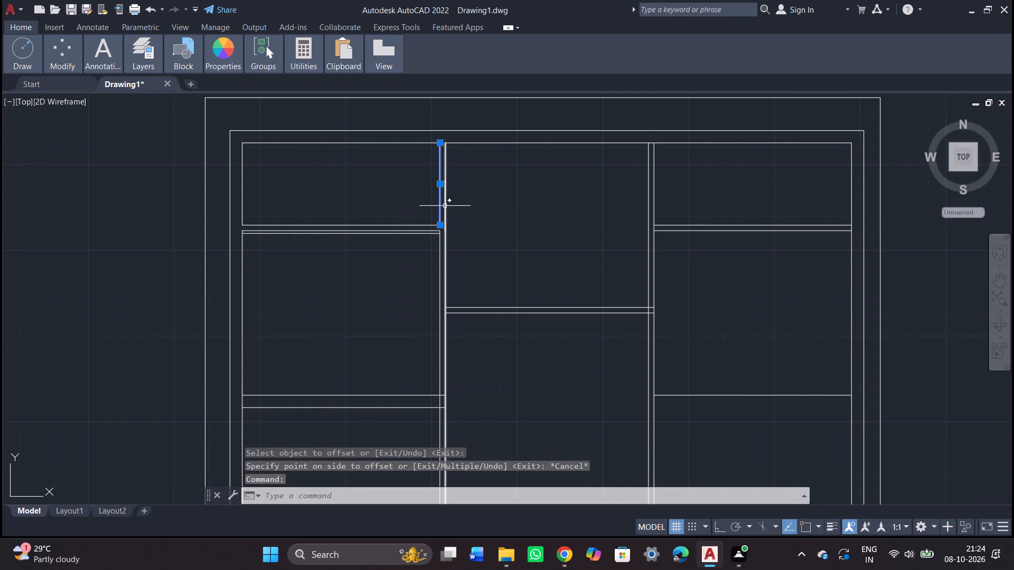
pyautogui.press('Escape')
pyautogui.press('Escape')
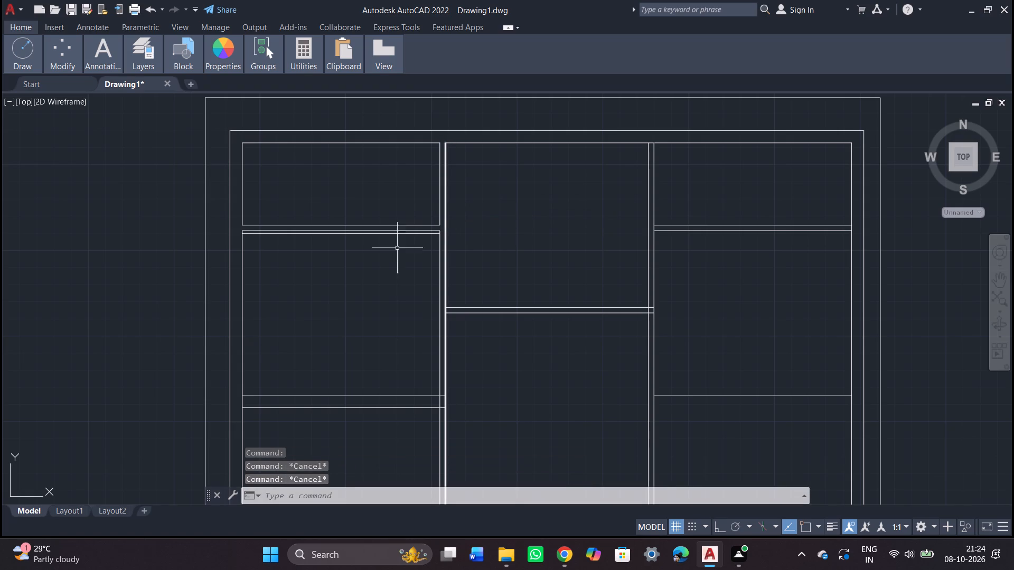
# Trim away the middle of the three lines at the left column's top partition, keeping the new 6" offset line.
pyautogui.scroll(3, 356, 230)
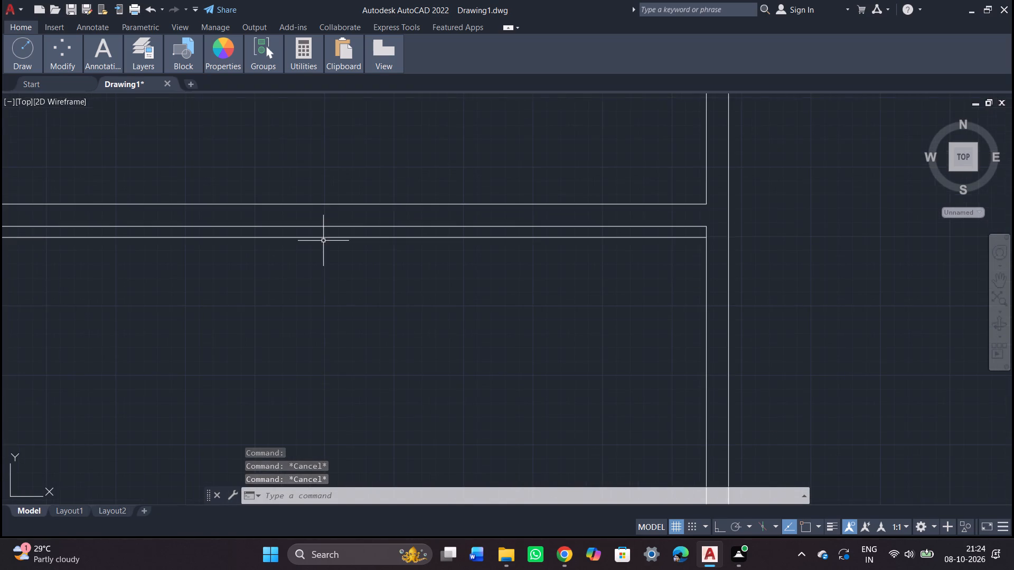
pyautogui.scroll(-1, 323, 241)
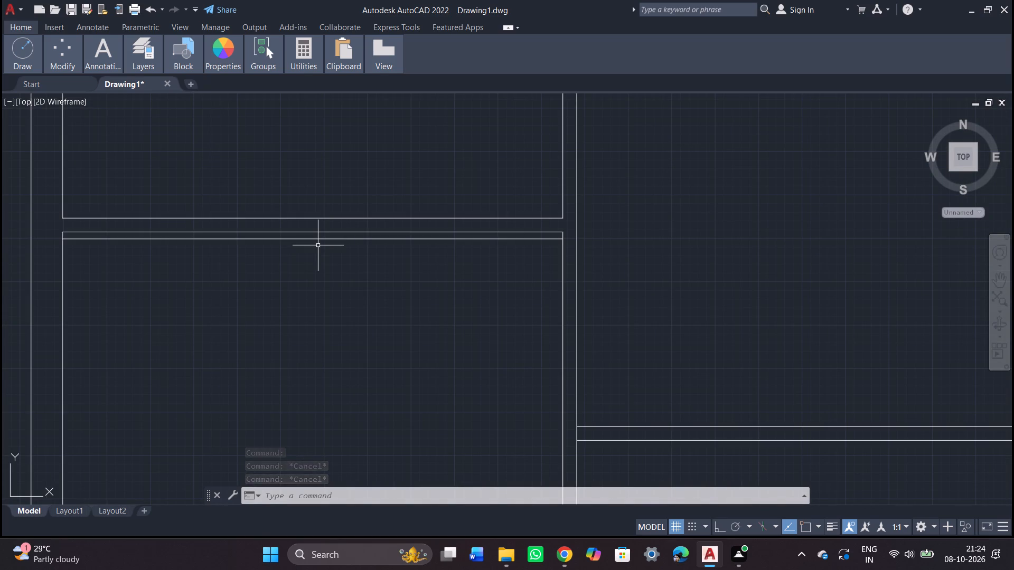
pyautogui.write('tr')
pyautogui.press('Return')
pyautogui.press('Return')
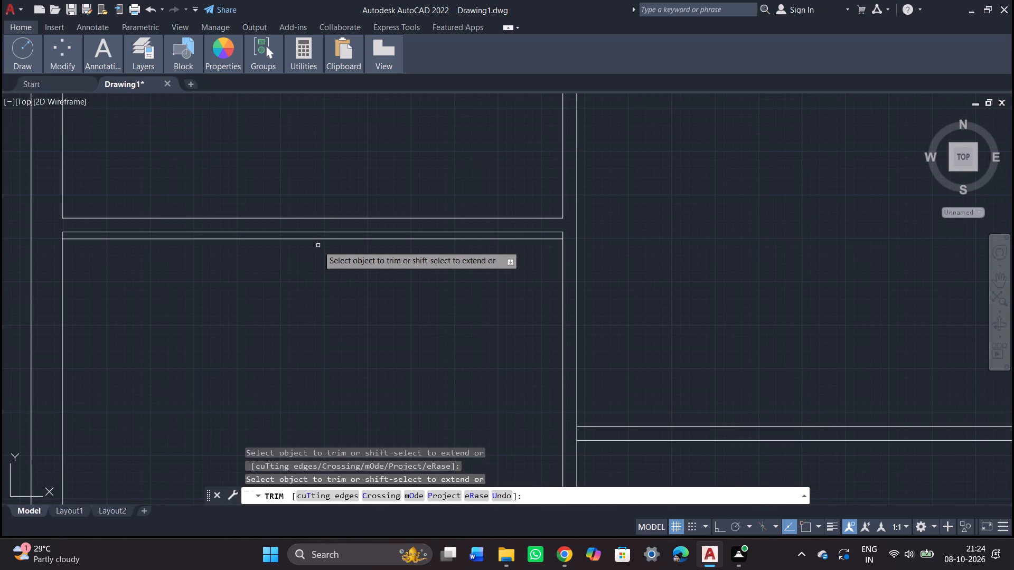
pyautogui.moveTo(60, 235); pyautogui.dragTo(92, 232)
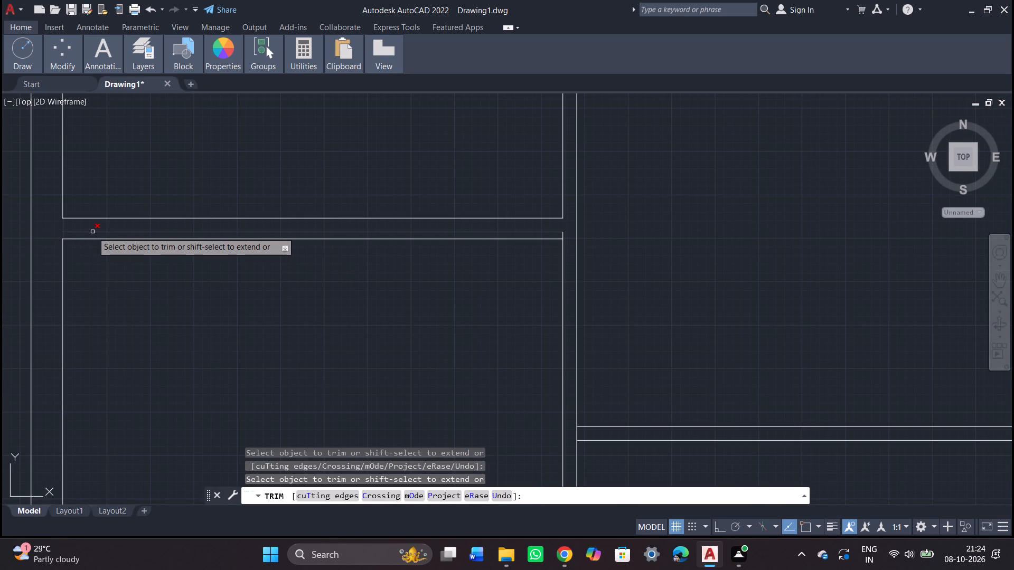
pyautogui.click(92, 232)
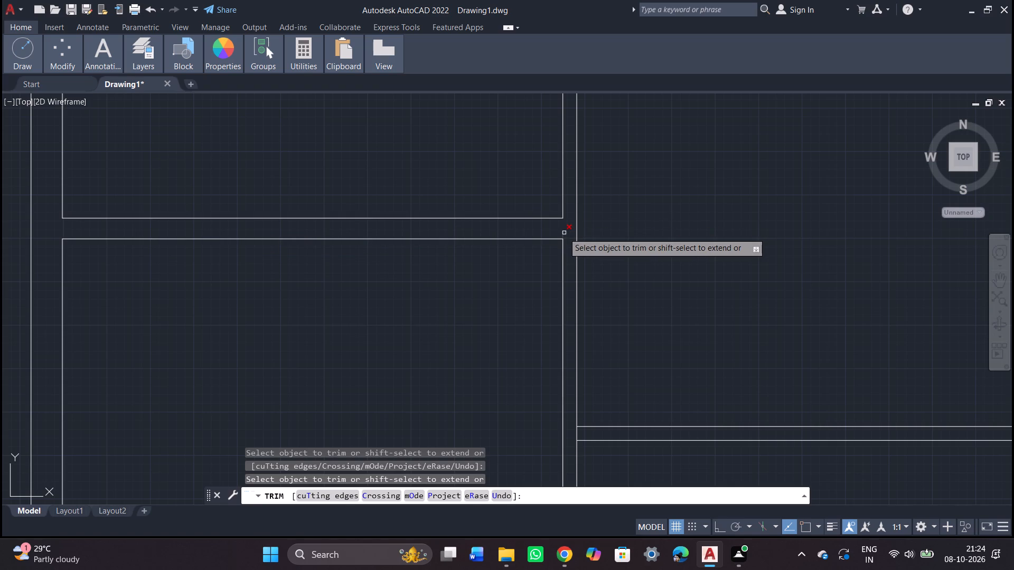
pyautogui.doubleClick(561, 234)
pyautogui.scroll(-2, 537, 234)
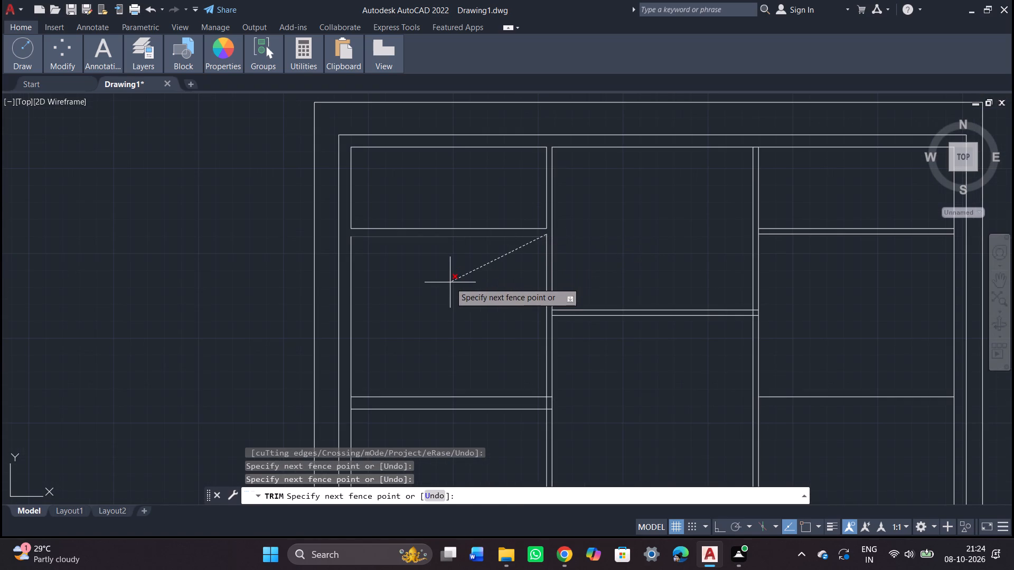
pyautogui.middleClick(450, 282)
pyautogui.press('Escape')
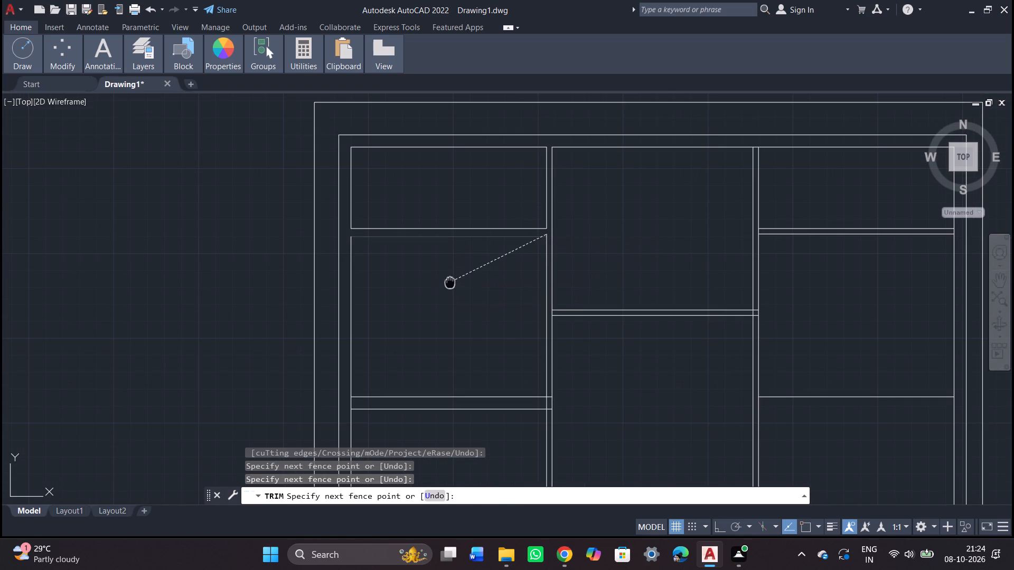
pyautogui.press('Escape')
pyautogui.press('Escape')
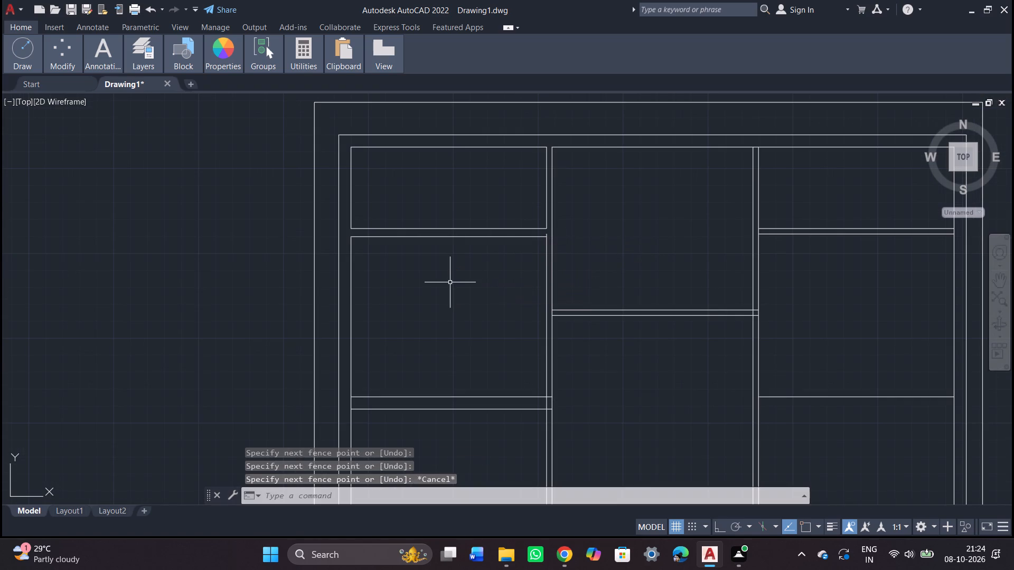
# Trim the short vertical stub that projects above the lower line of the left column's top partition.
pyautogui.scroll(2, 495, 262)
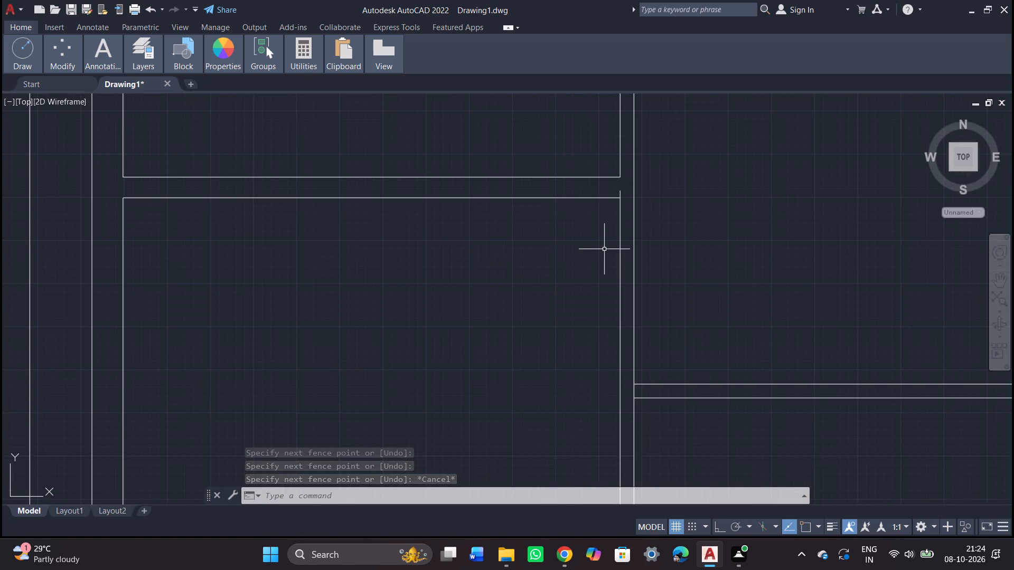
pyautogui.moveTo(604, 249); pyautogui.dragTo(401, 288, button='middle')
pyautogui.write('tr')
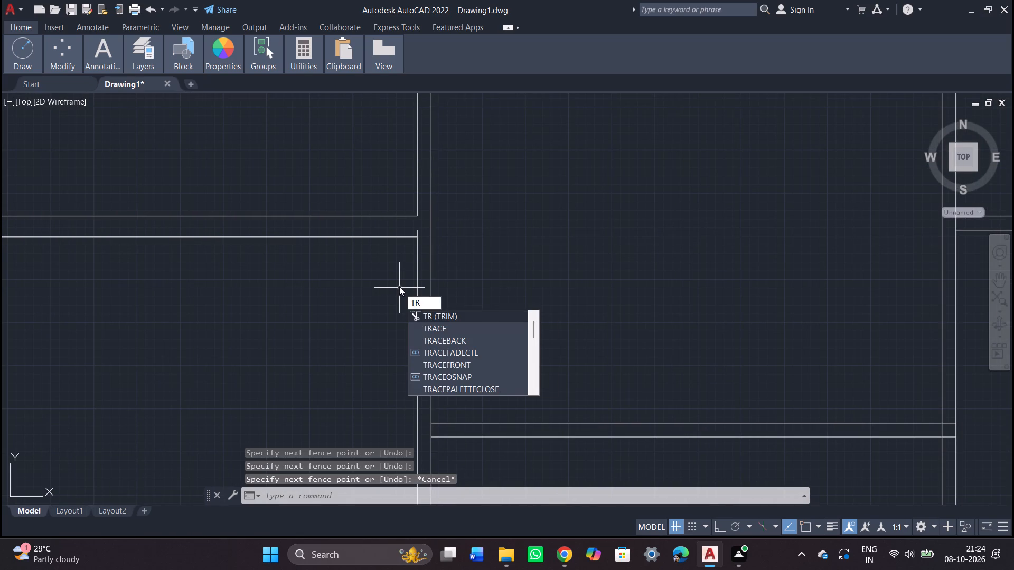
pyautogui.press('Return')
pyautogui.press('Return')
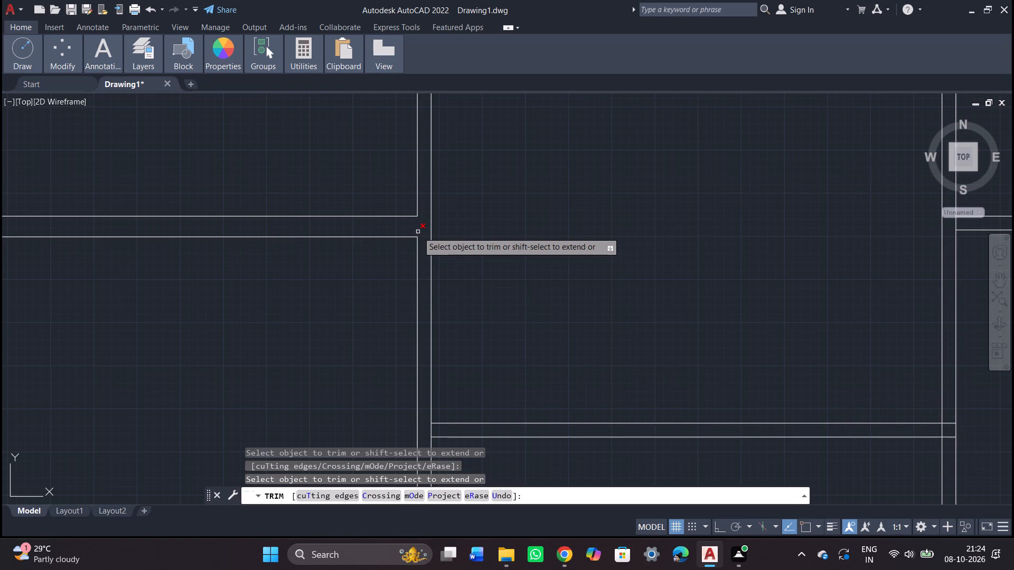
pyautogui.click(418, 232)
pyautogui.scroll(-2, 418, 232)
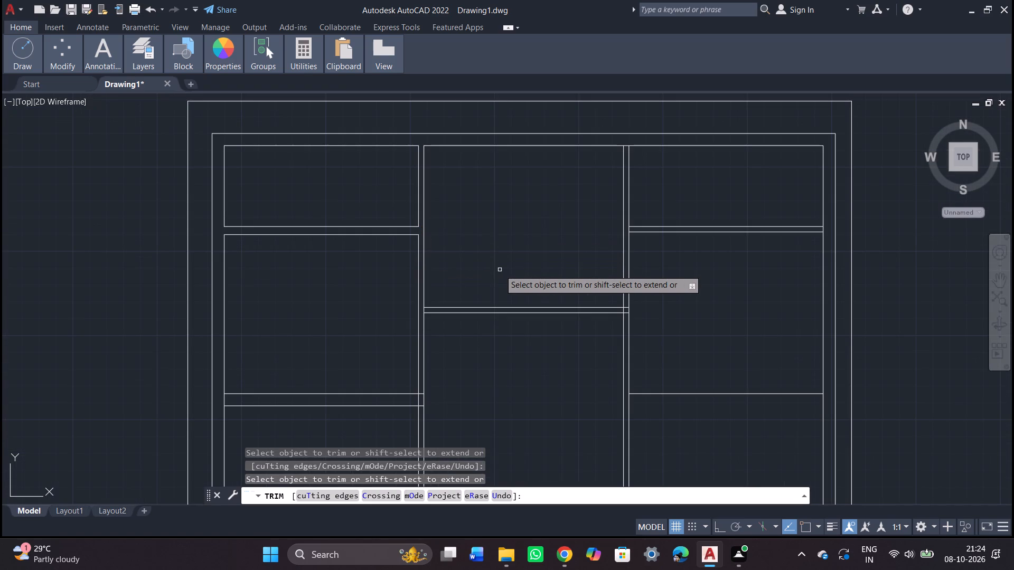
pyautogui.press('Escape')
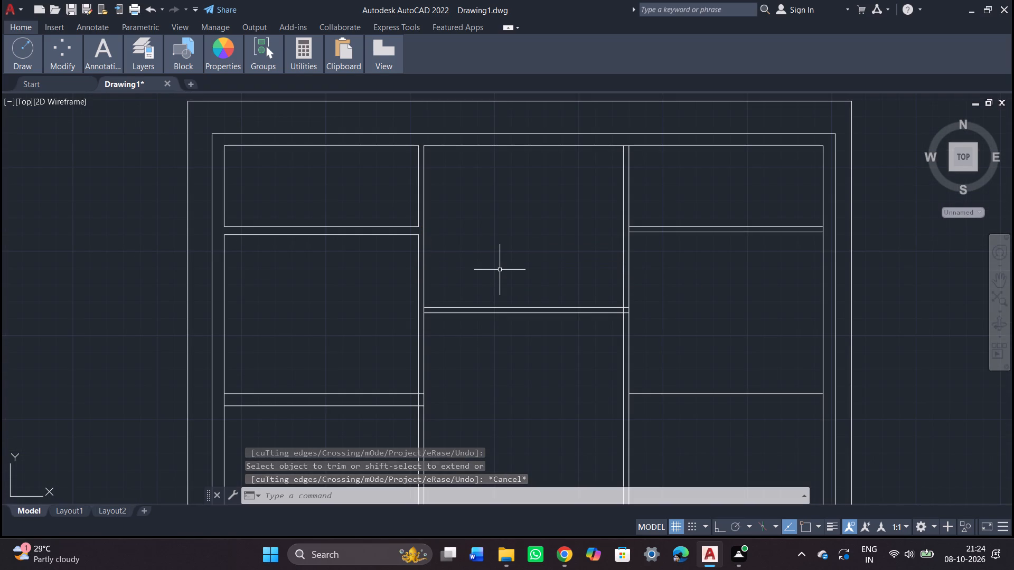
pyautogui.press('t')
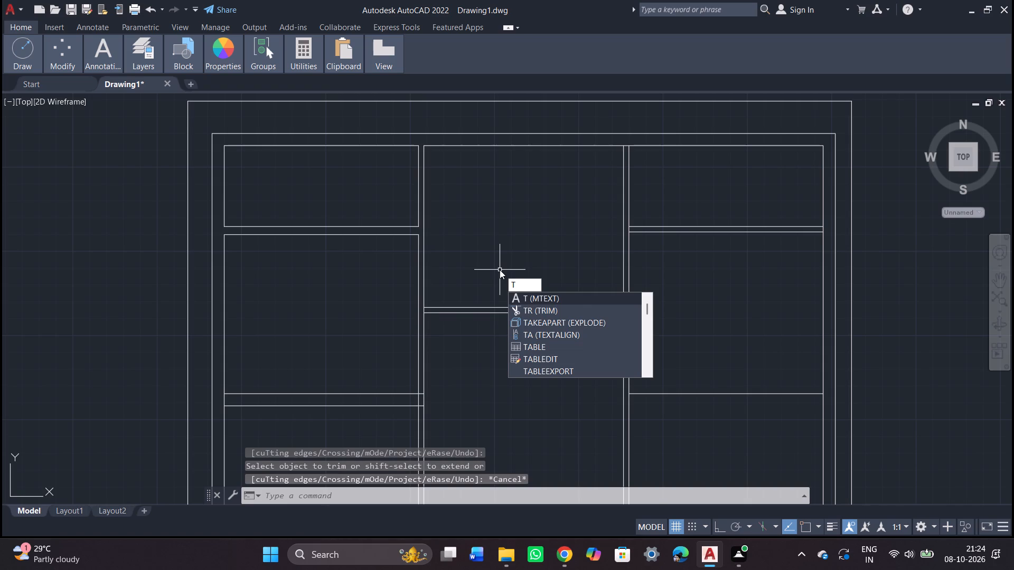
pyautogui.press('Escape')
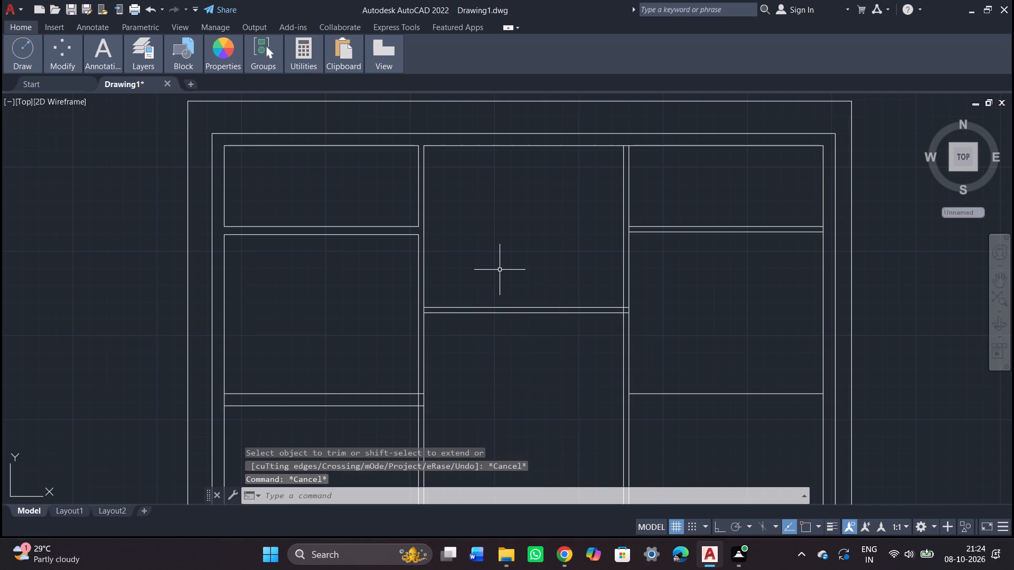
# Offset the upper line of the middle column's horizontal partition 6" downward.
pyautogui.press('o')
pyautogui.press('Return')
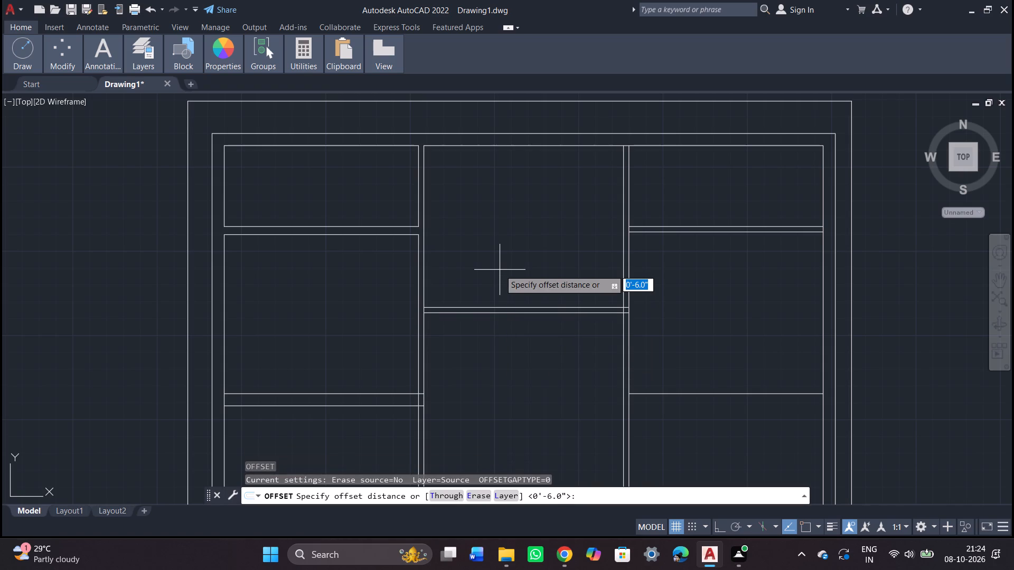
pyautogui.press('Return')
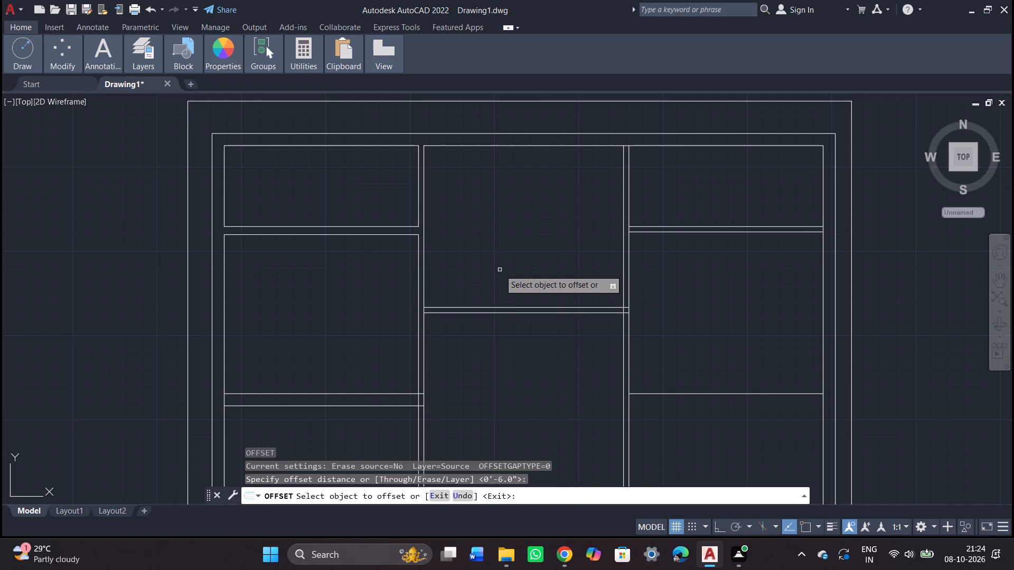
pyautogui.click(511, 308)
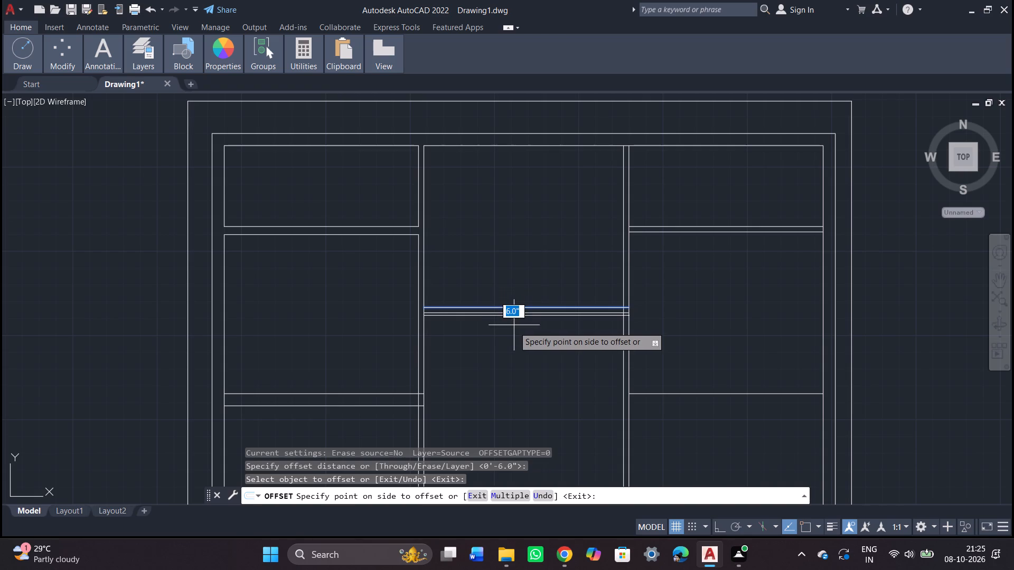
pyautogui.doubleClick(513, 327)
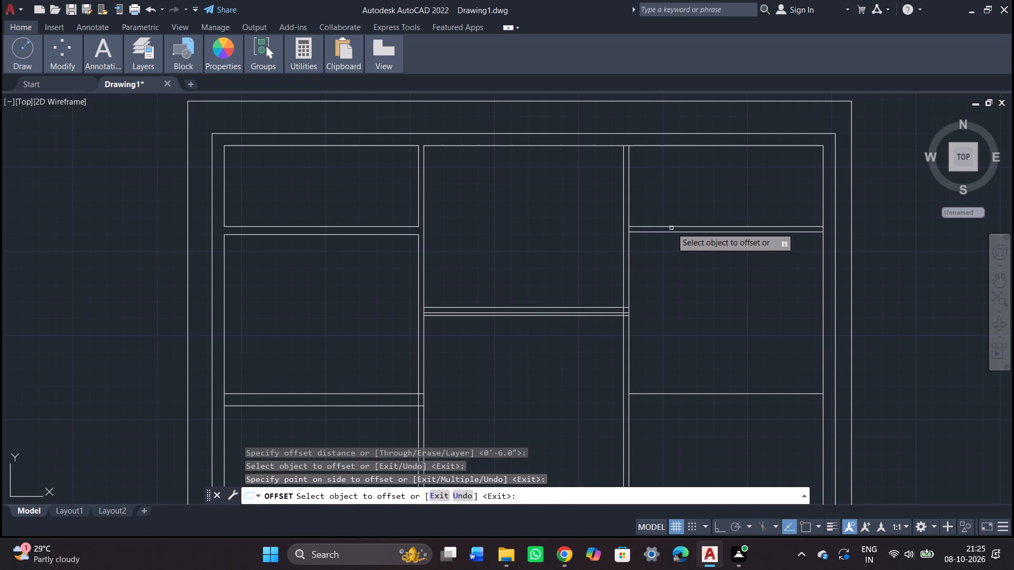
# Offset the upper line of the right column's top partition 6" downward.
pyautogui.click(671, 225)
pyautogui.doubleClick(681, 264)
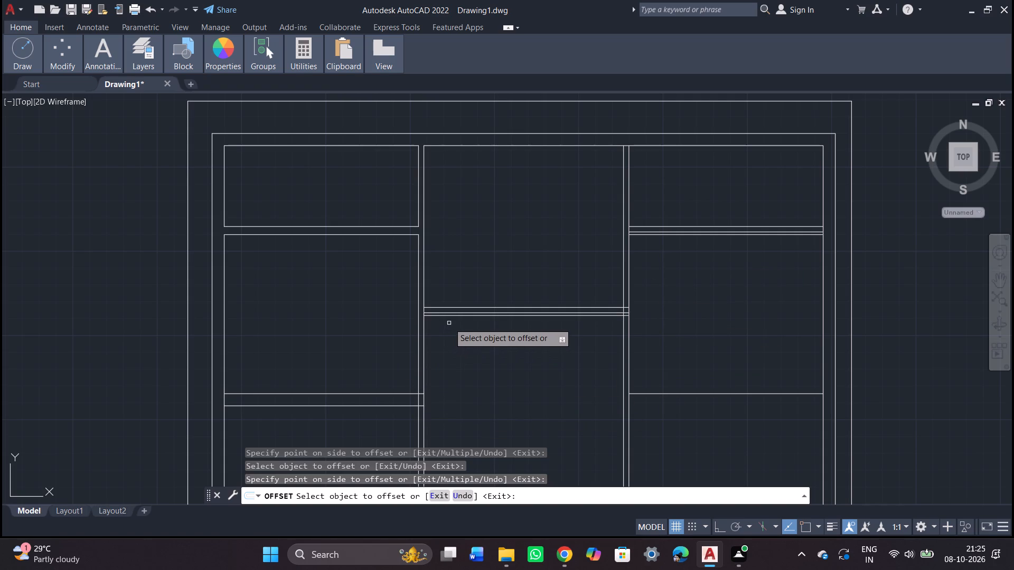
# Offset both segments of the left vertical partition's left line 6" toward the middle column.
pyautogui.scroll(2, 449, 323)
pyautogui.scroll(-2, 450, 323)
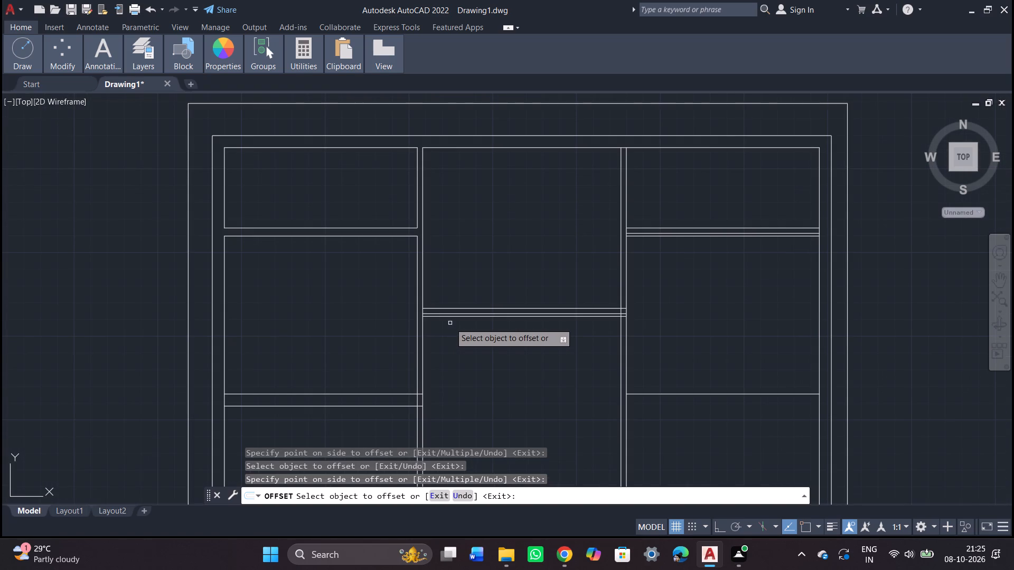
pyautogui.doubleClick(417, 208)
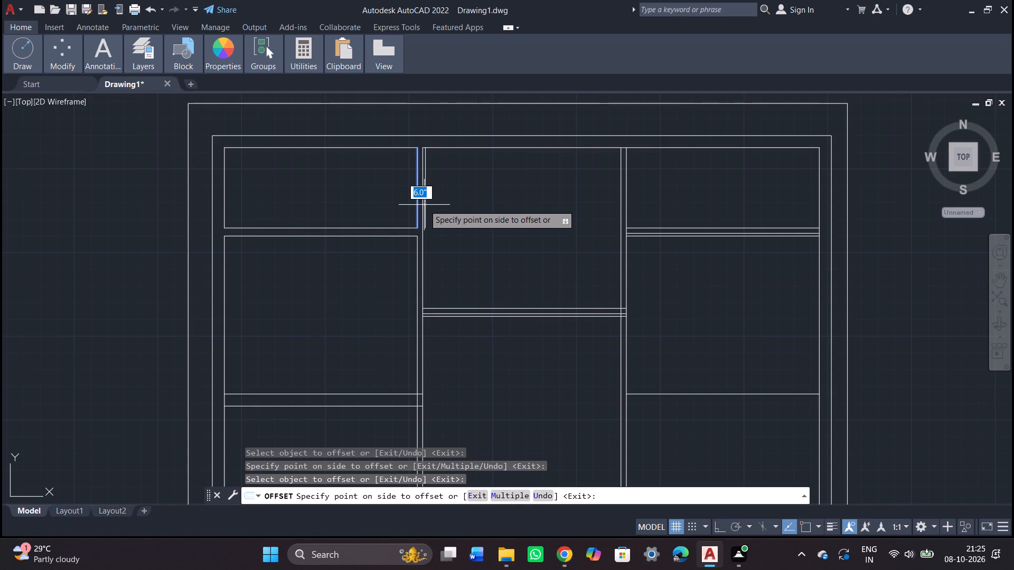
pyautogui.click(424, 205)
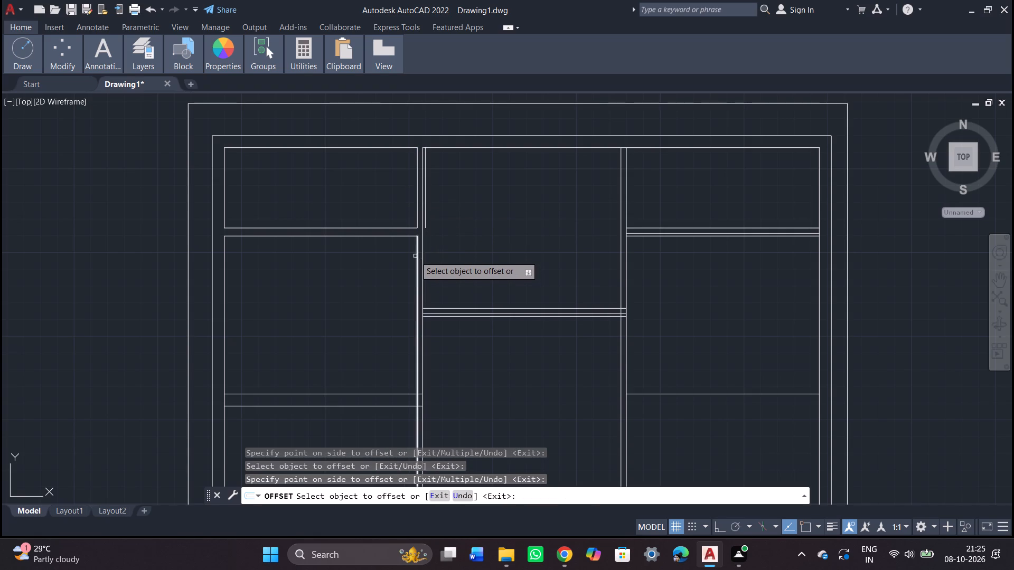
pyautogui.click(417, 258)
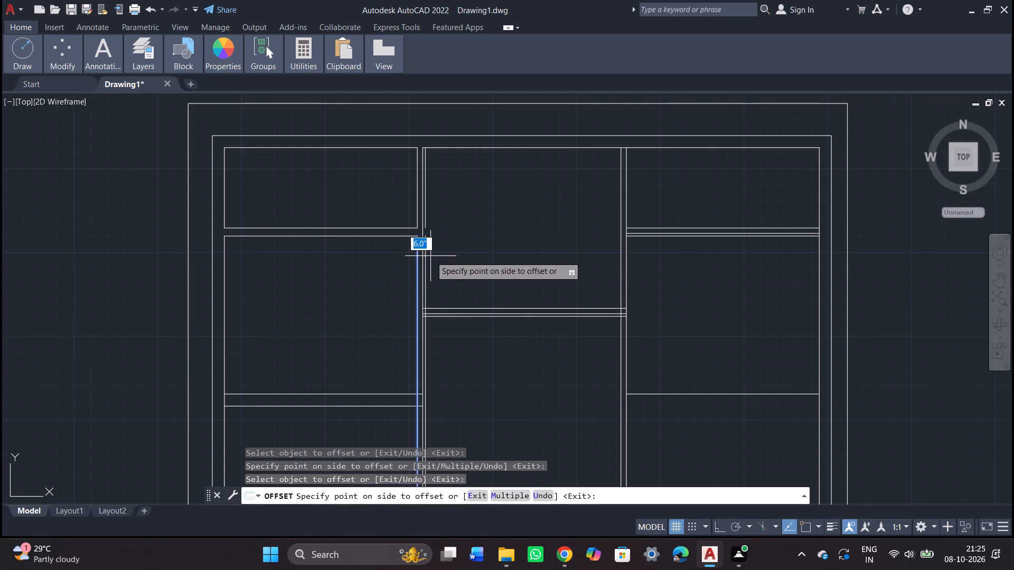
pyautogui.doubleClick(430, 256)
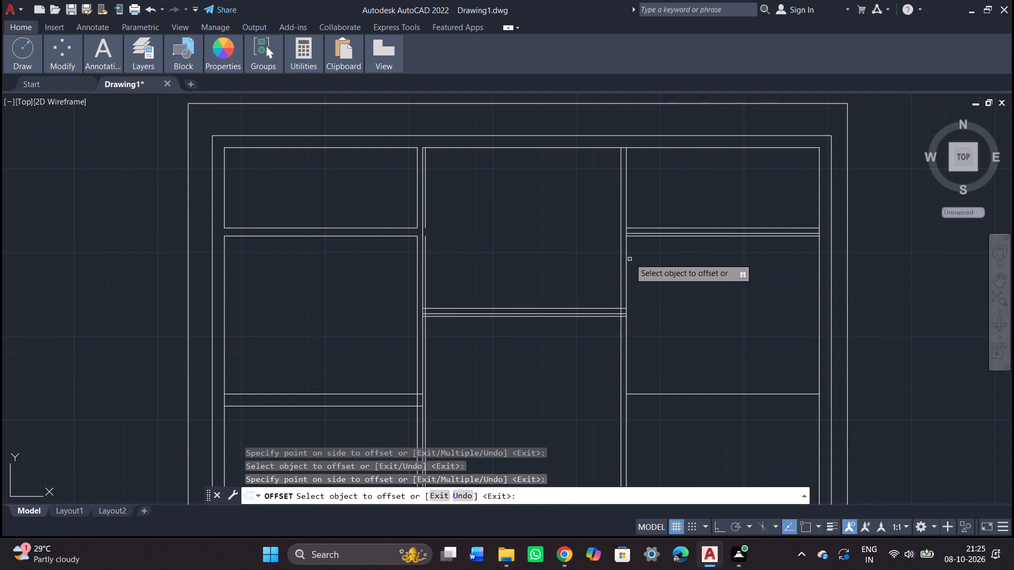
# Offset the right line of the right vertical partition 6" toward the middle column.
pyautogui.doubleClick(626, 260)
pyautogui.click(613, 269)
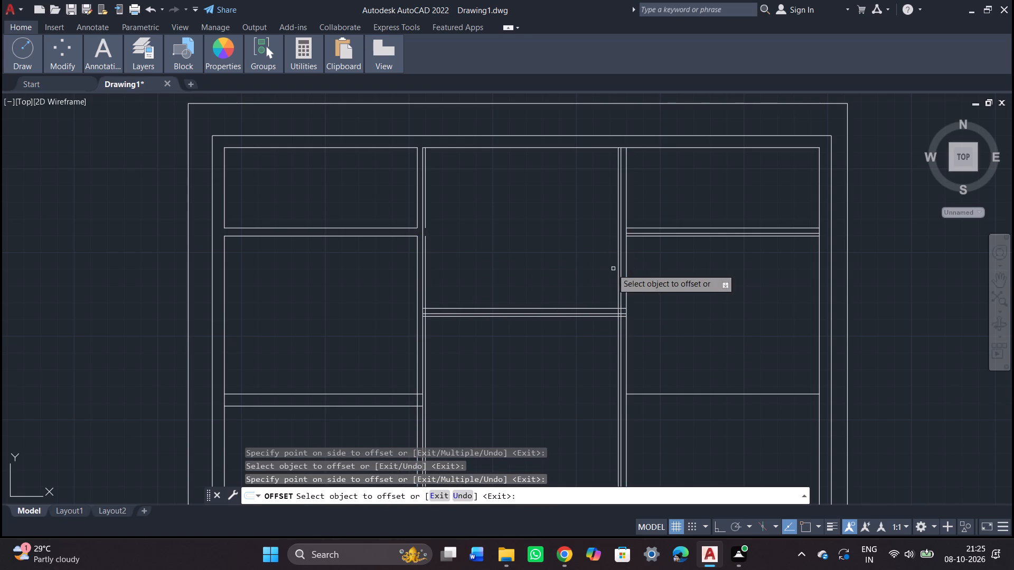
# Trim away the middle line of the left vertical partition, both above and below the middle column's horizontal partition.
pyautogui.scroll(2, 428, 264)
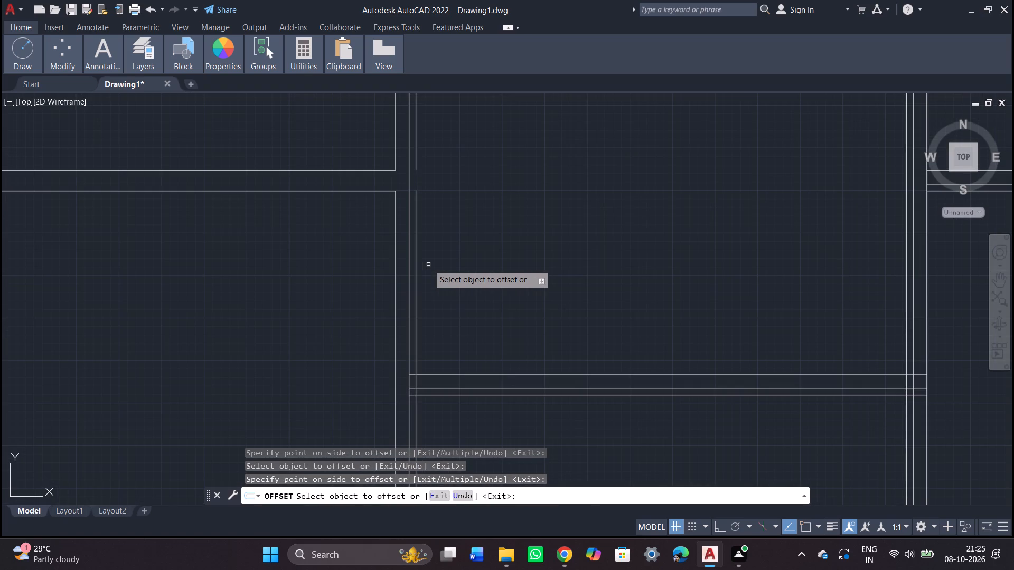
pyautogui.press('Escape')
pyautogui.write('tr')
pyautogui.press('Return')
pyautogui.press('Return')
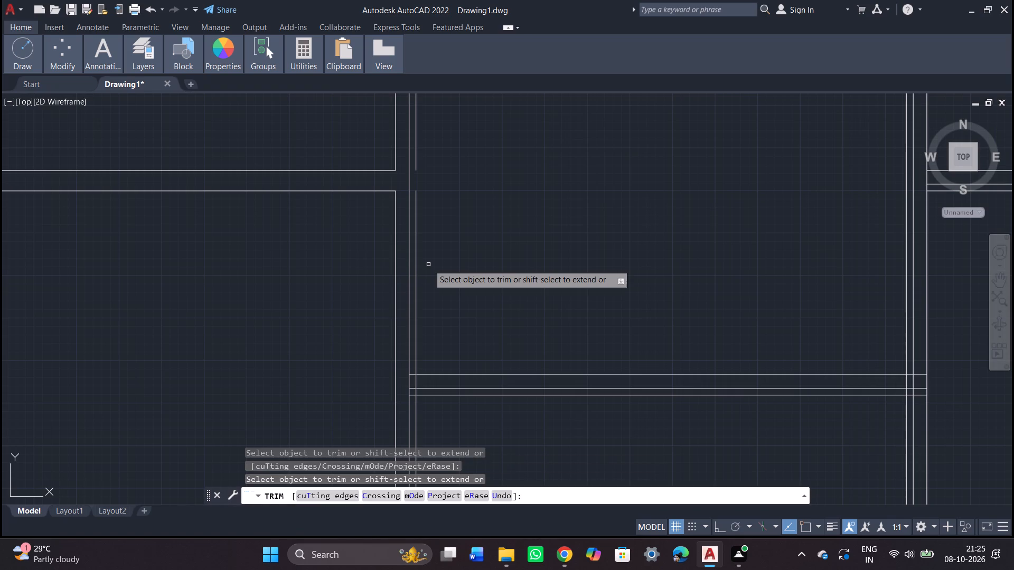
pyautogui.click(408, 271)
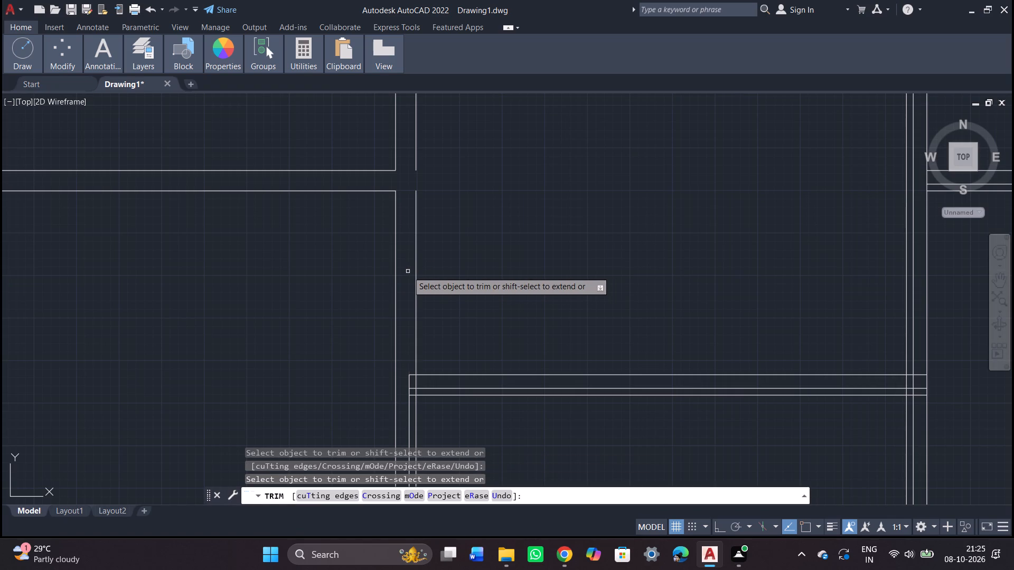
pyautogui.scroll(-2, 408, 271)
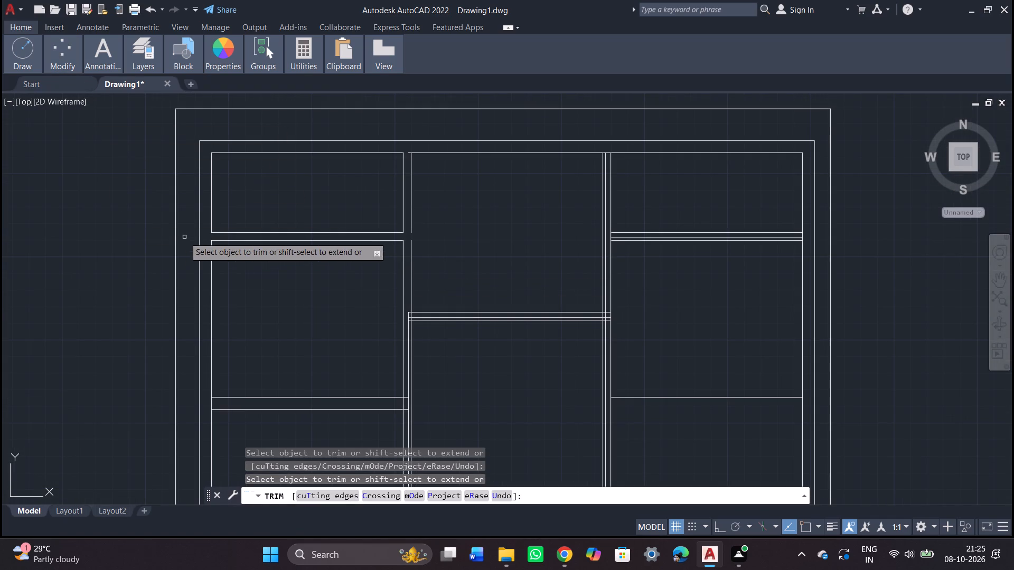
pyautogui.scroll(3, 410, 341)
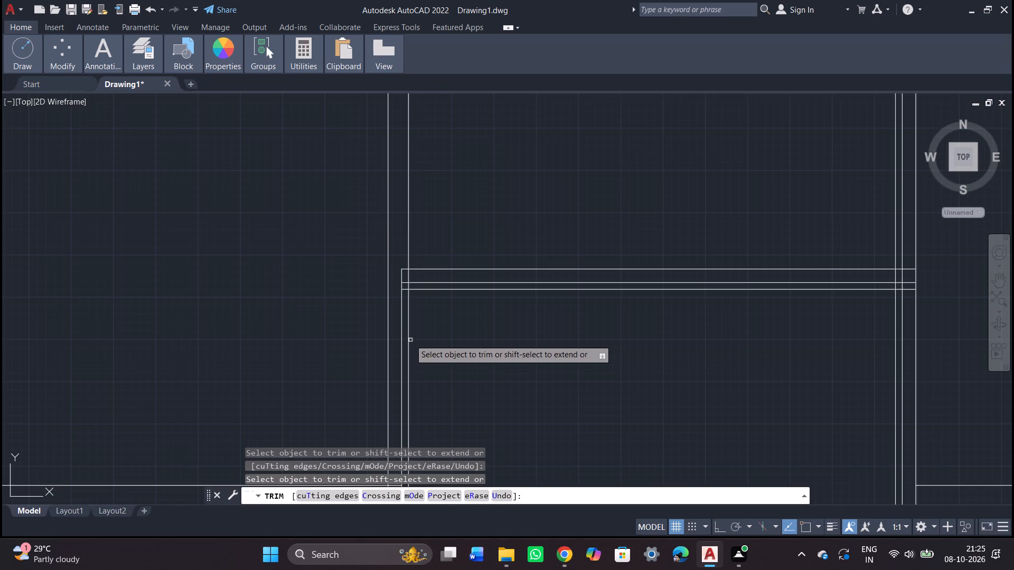
pyautogui.click(395, 310)
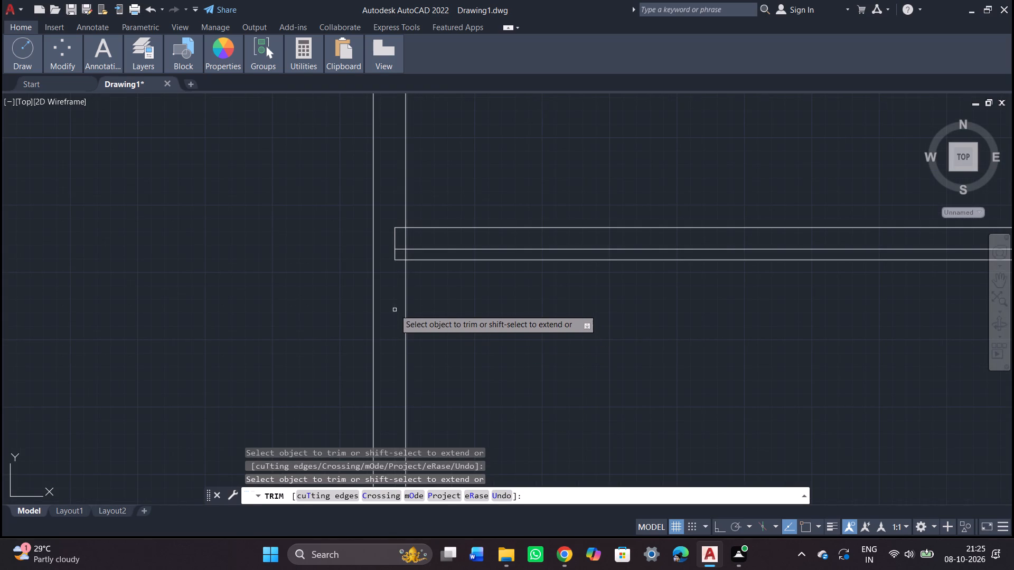
# Trim the leftover line ends of the middle column's horizontal partition that project into the left vertical partition.
pyautogui.click(399, 261)
pyautogui.moveTo(399, 253); pyautogui.dragTo(398, 224)
pyautogui.click(396, 236)
pyautogui.scroll(-1, 396, 248)
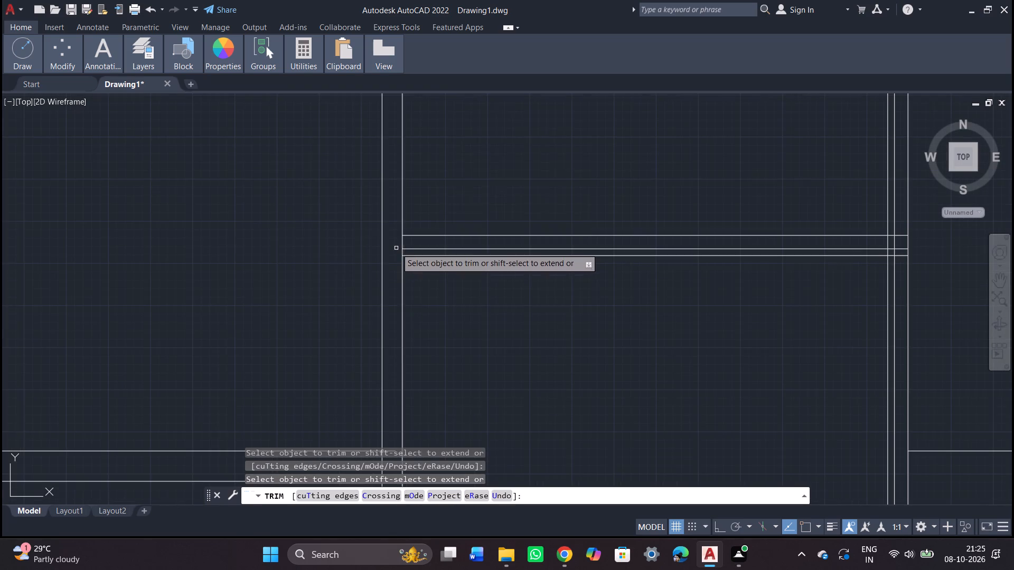
# Trim the ends of the left column's lower partition lines that project into the left vertical partition.
pyautogui.moveTo(396, 297); pyautogui.dragTo(387, 41, button='middle')
pyautogui.scroll(1, 387, 41)
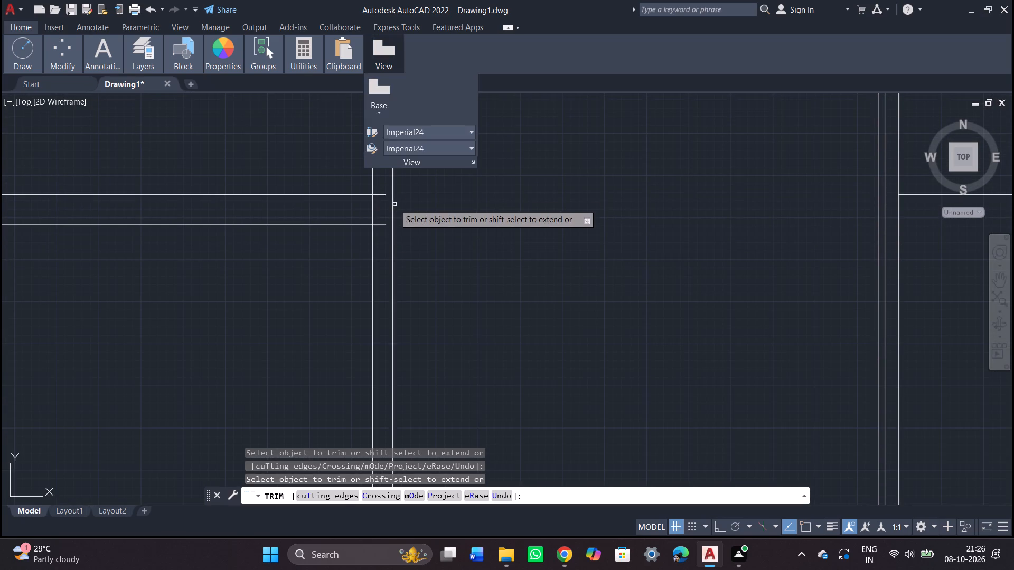
pyautogui.moveTo(379, 184); pyautogui.dragTo(385, 229)
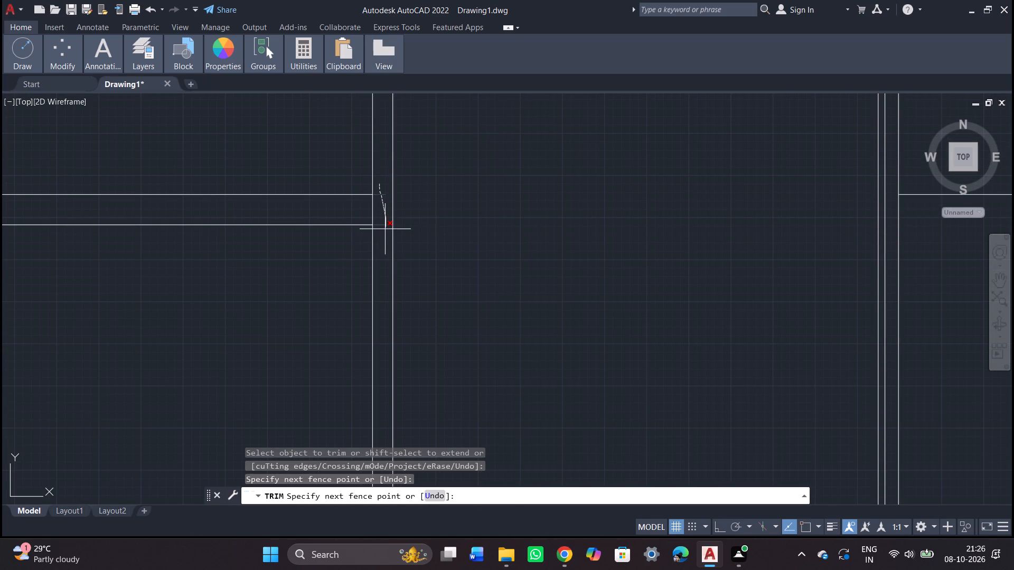
pyautogui.moveTo(385, 229); pyautogui.dragTo(384, 231)
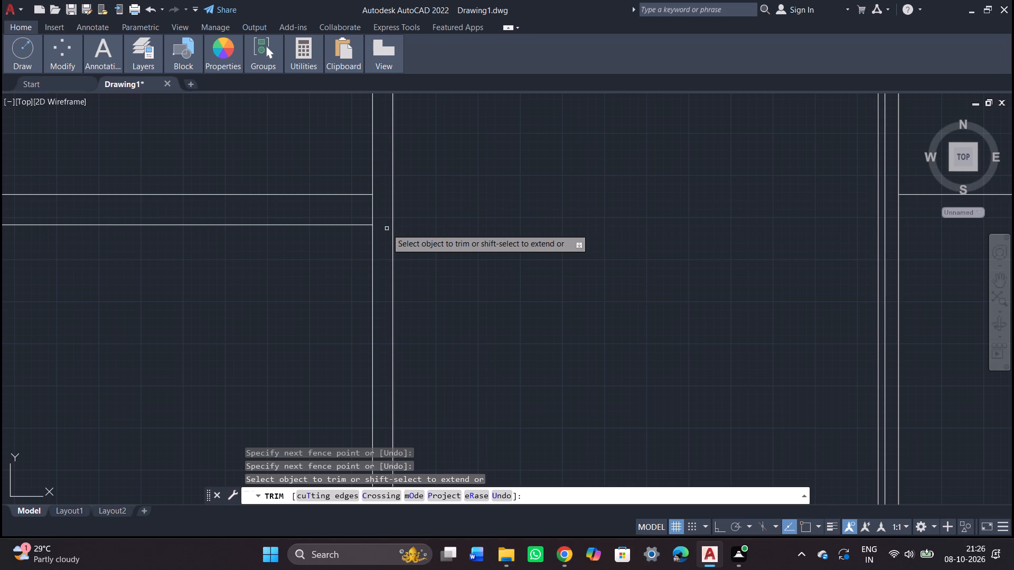
# Trim away the middle of the three lines of the middle column's horizontal partition.
pyautogui.scroll(-2, 368, 226)
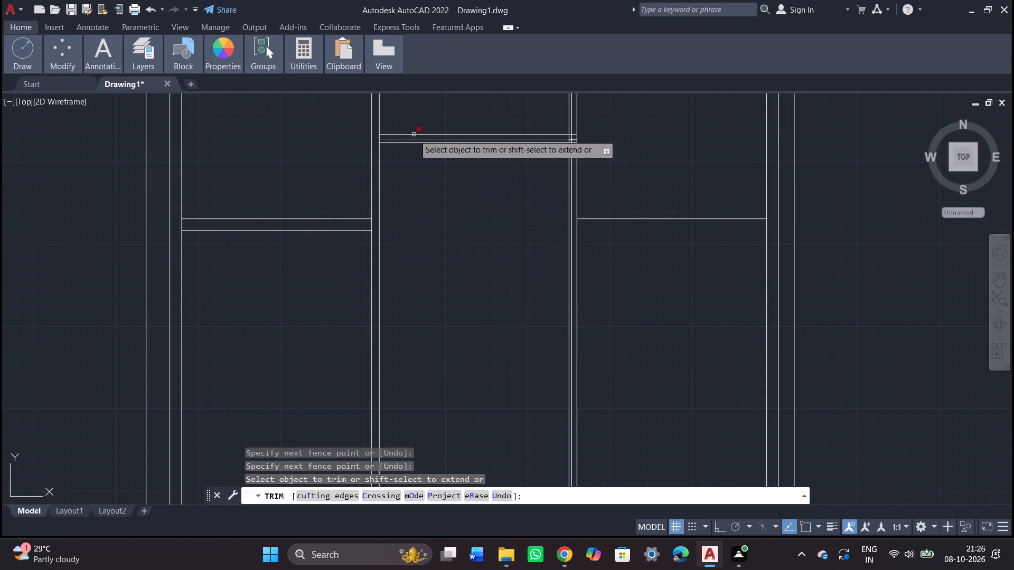
pyautogui.scroll(2, 411, 141)
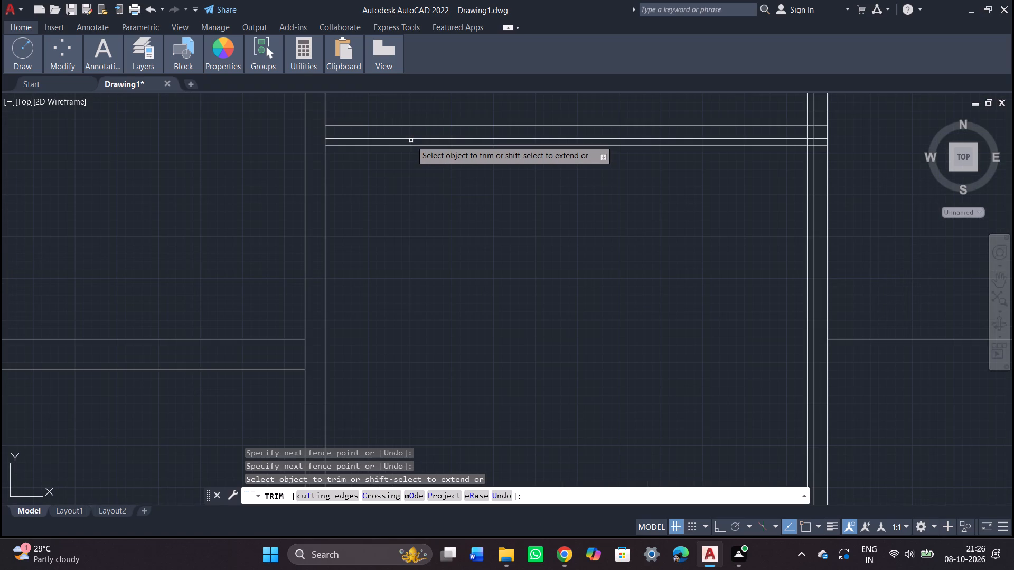
pyautogui.click(411, 139)
# Trim the middle column's partition lines back to the right vertical partition's middle line and remove the leftover stub there.
pyautogui.scroll(-3, 411, 140)
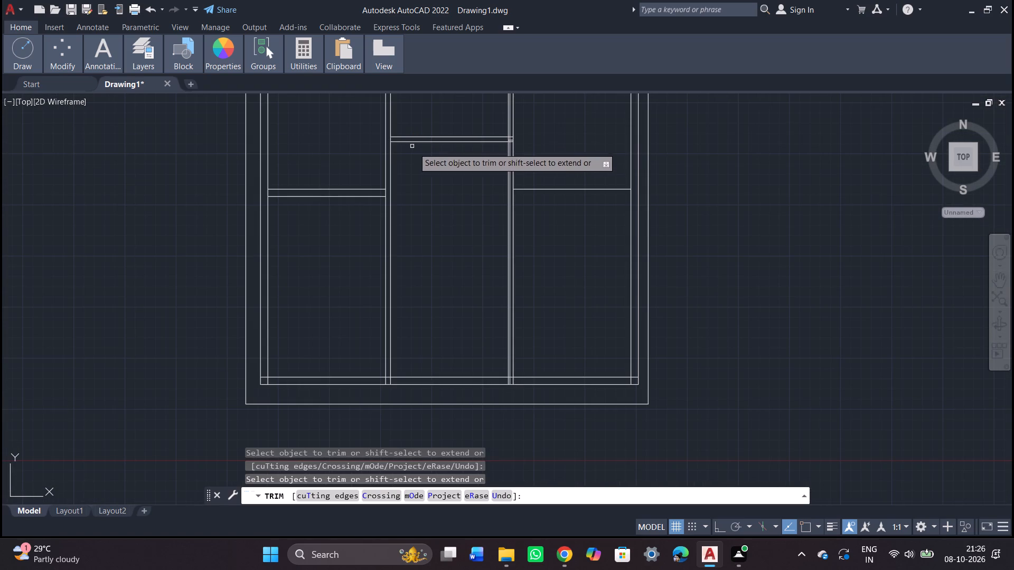
pyautogui.scroll(4, 510, 139)
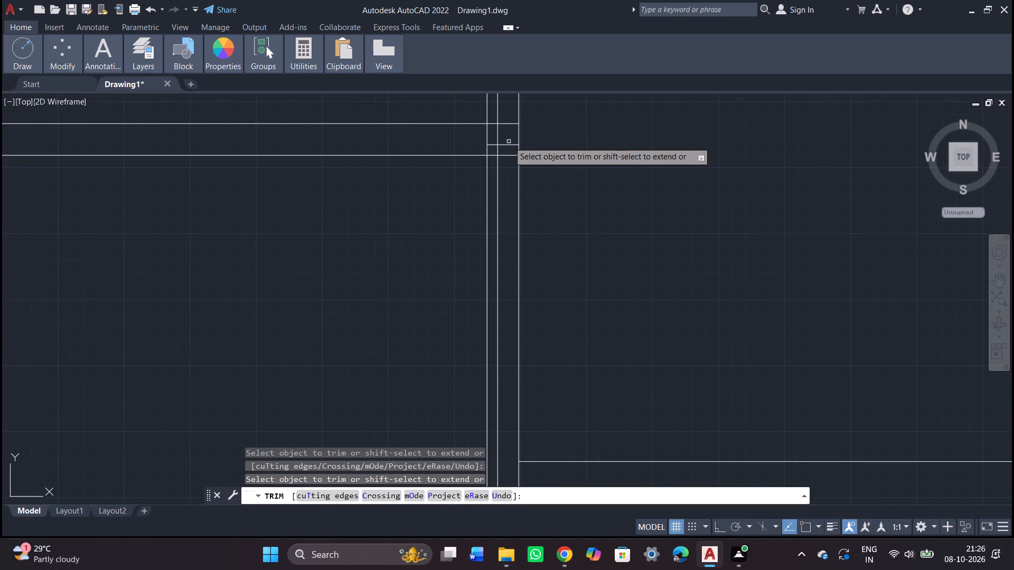
pyautogui.moveTo(506, 110); pyautogui.dragTo(513, 161)
pyautogui.click(493, 145)
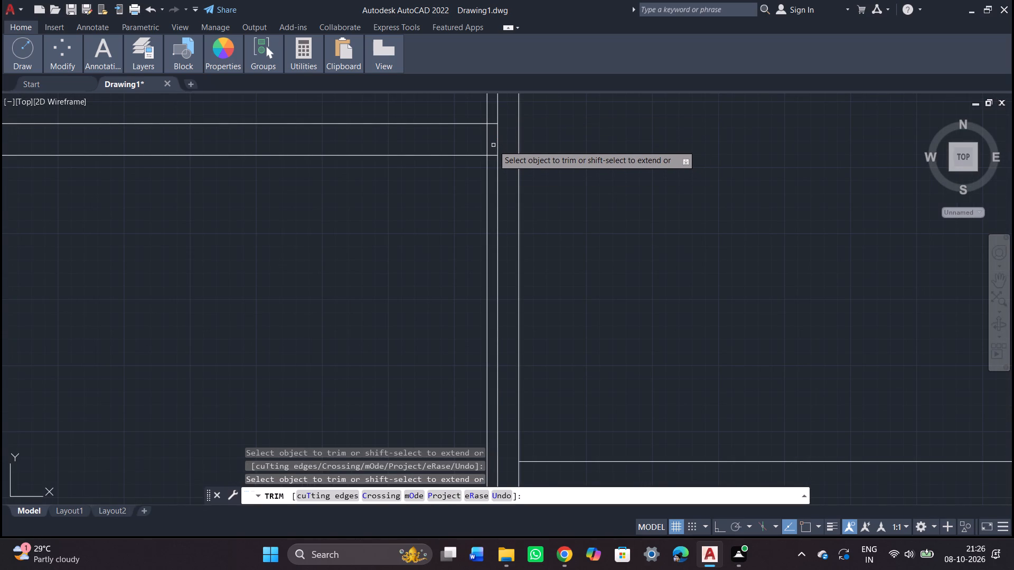
# Trim away the middle line of the right vertical partition above, below and between the middle column's horizontal partition lines.
pyautogui.moveTo(500, 139); pyautogui.dragTo(493, 141)
pyautogui.scroll(-1, 493, 141)
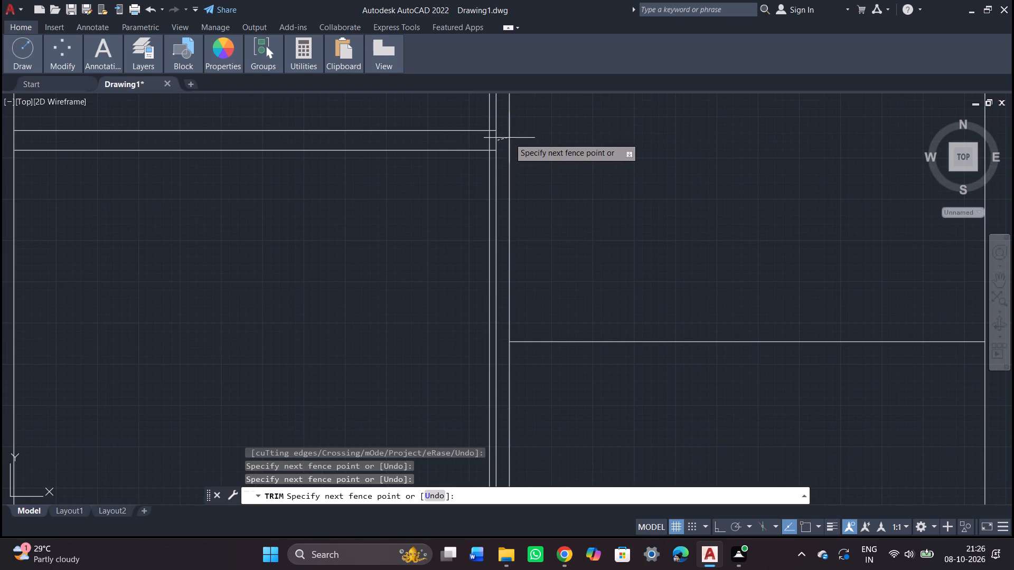
pyautogui.moveTo(503, 140); pyautogui.dragTo(508, 233, button='middle')
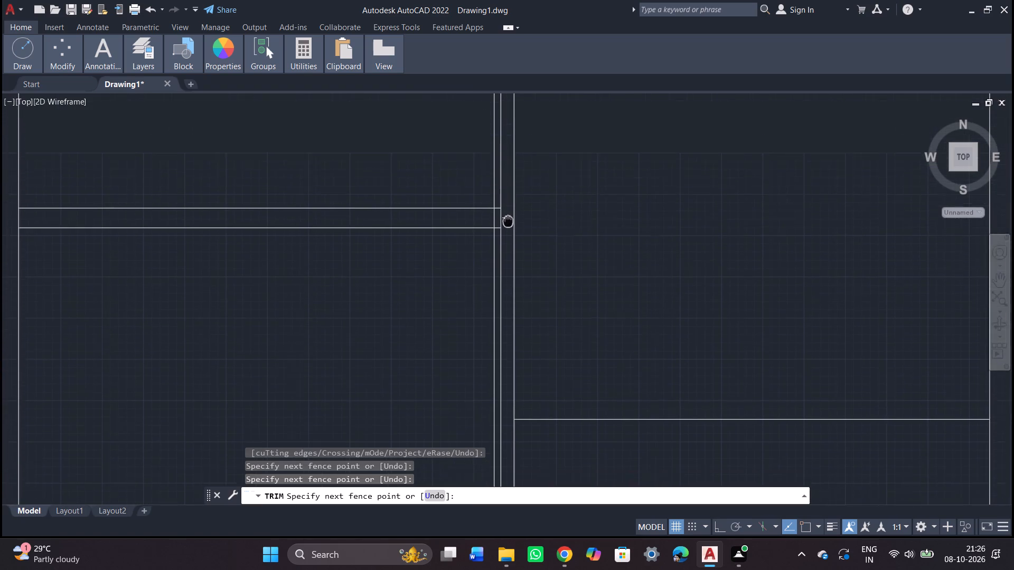
pyautogui.moveTo(508, 233); pyautogui.dragTo(508, 296, button='middle')
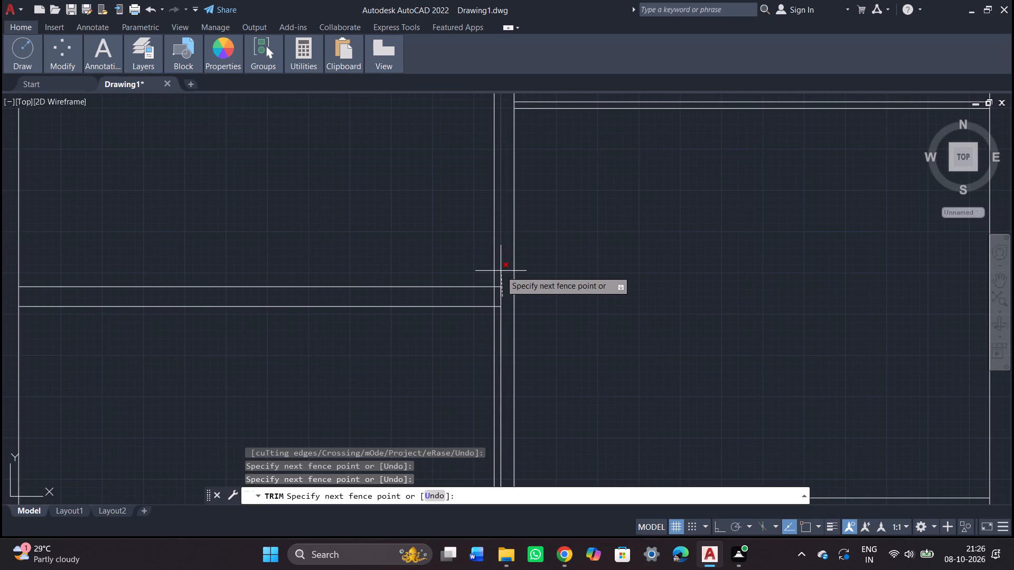
pyautogui.click(501, 271)
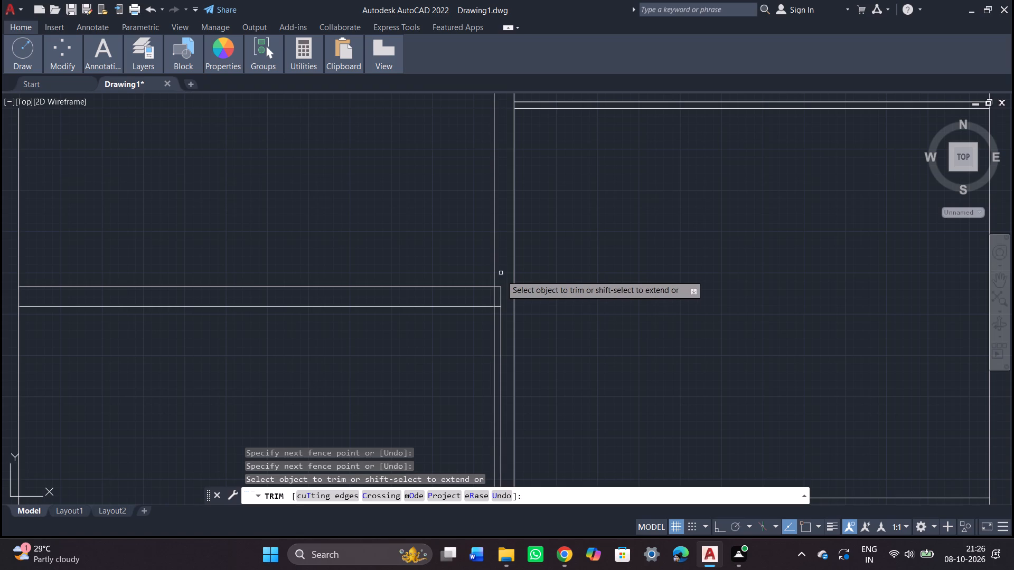
pyautogui.click(500, 326)
pyautogui.click(503, 292)
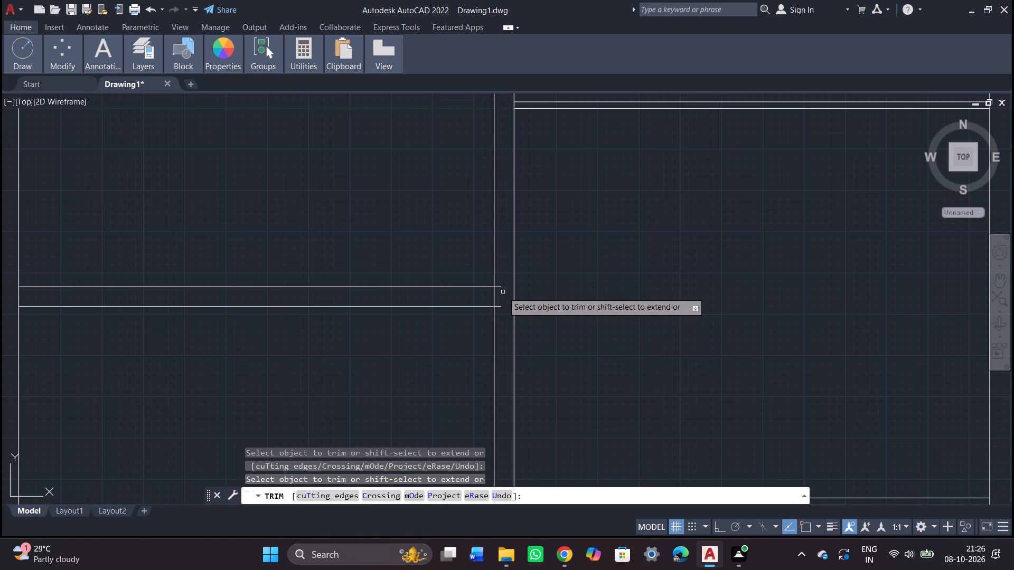
# Trim the two remaining ends of the middle column's partition lines that project into the right vertical partition.
pyautogui.click(500, 286)
pyautogui.click(499, 304)
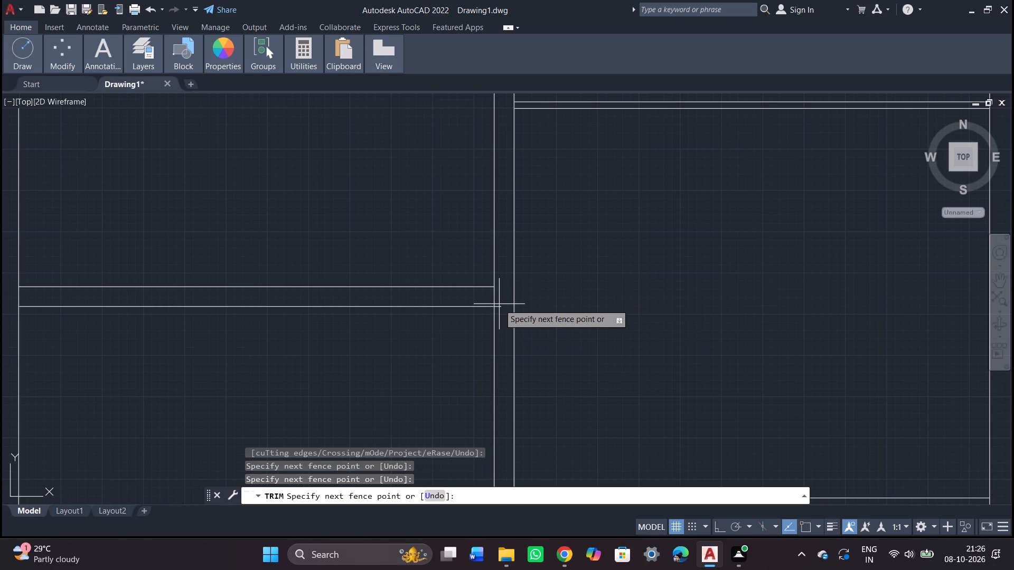
pyautogui.click(500, 309)
pyautogui.doubleClick(500, 311)
pyautogui.scroll(1, 500, 305)
pyautogui.scroll(-3, 500, 305)
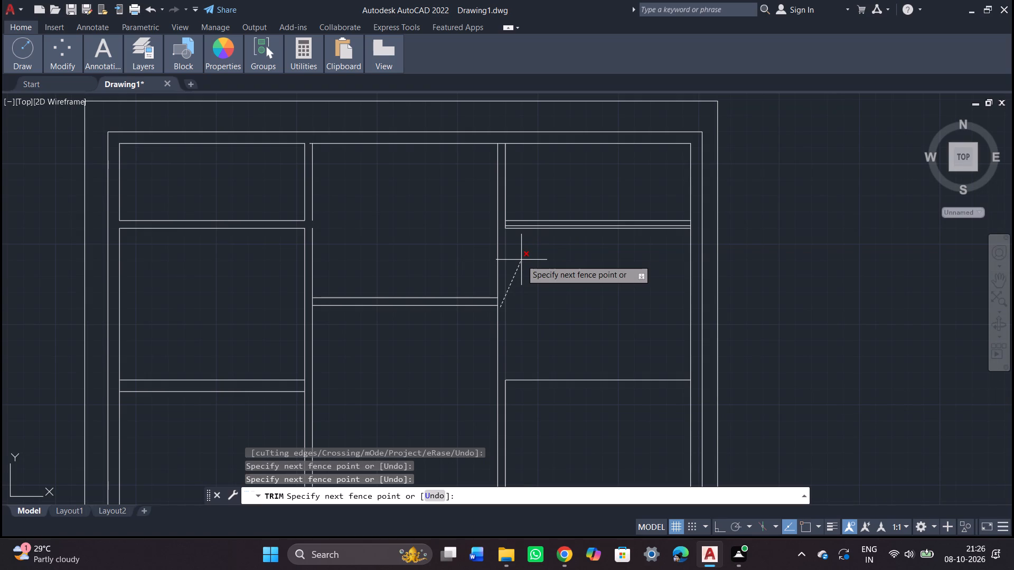
pyautogui.press('Escape')
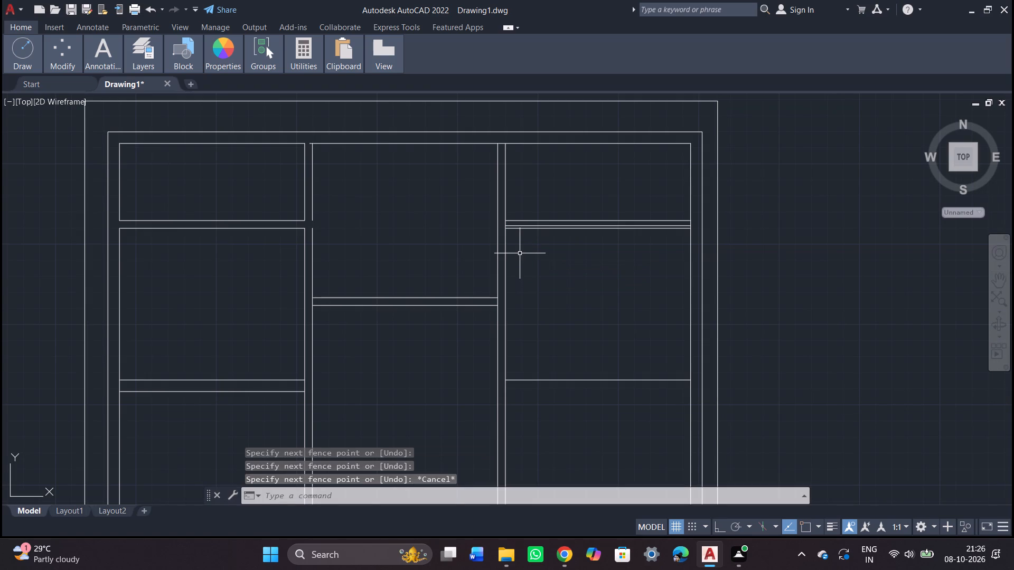
# Trim away the middle of the three lines at the right column's top partition.
pyautogui.press('t')
pyautogui.press('r')
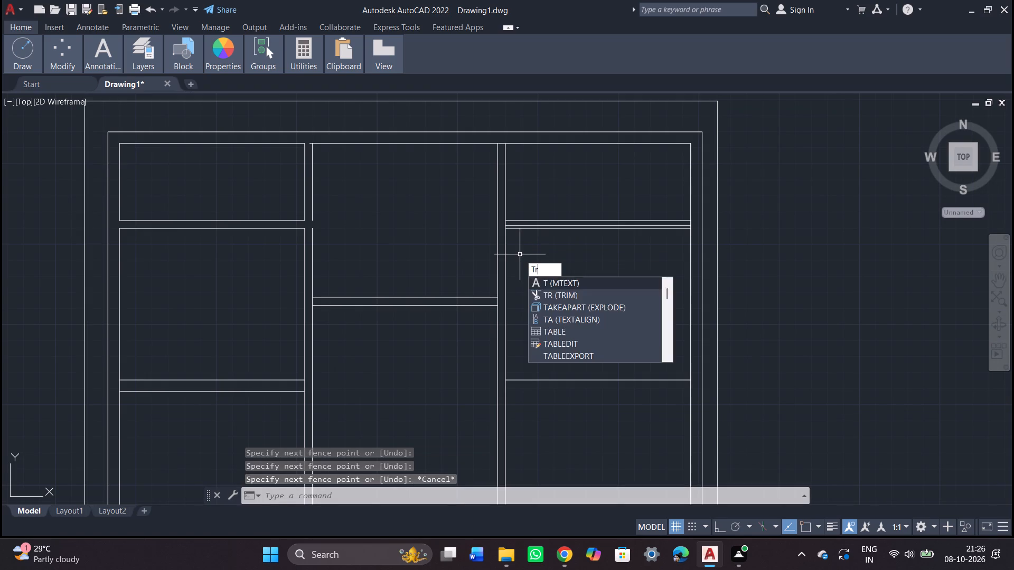
pyautogui.press('Return')
pyautogui.press('Return')
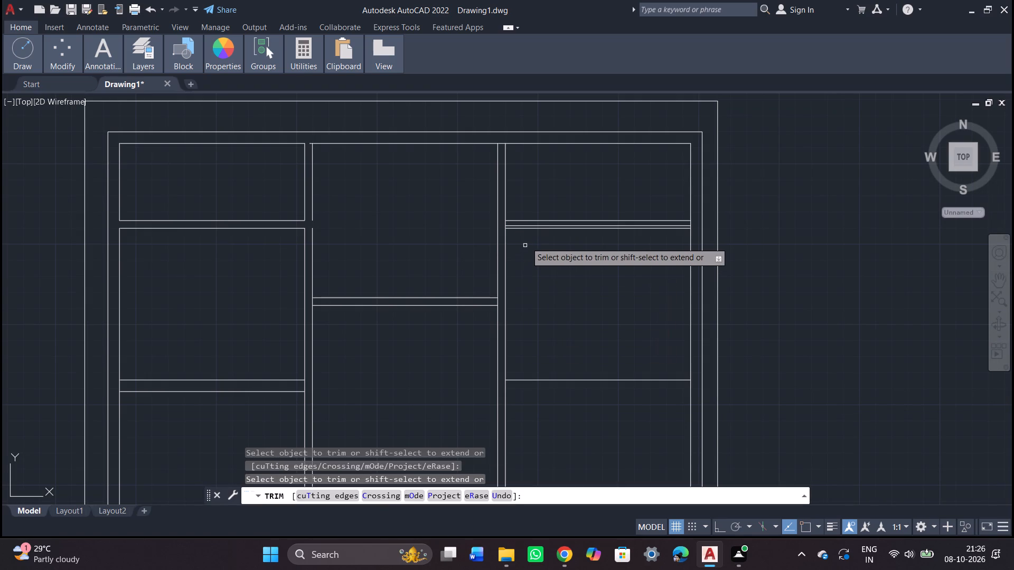
pyautogui.scroll(2, 527, 233)
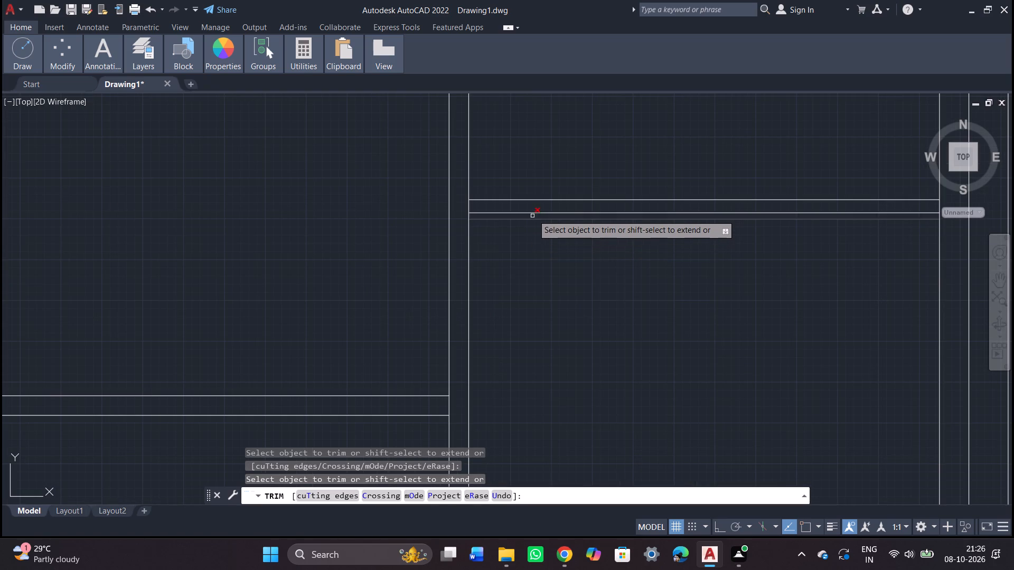
pyautogui.doubleClick(533, 213)
pyautogui.scroll(-3, 534, 214)
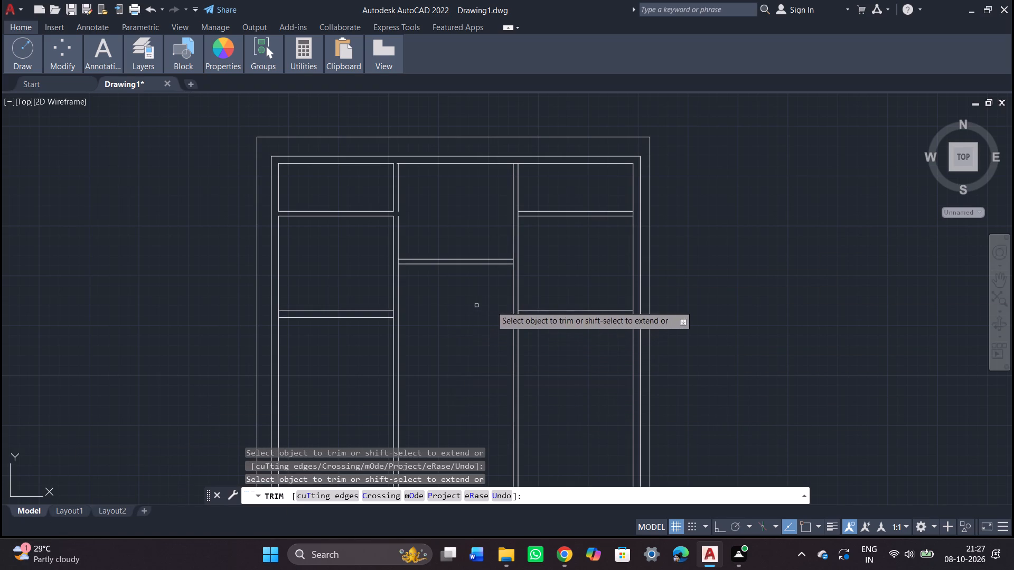
pyautogui.moveTo(487, 389); pyautogui.dragTo(465, 363, button='middle')
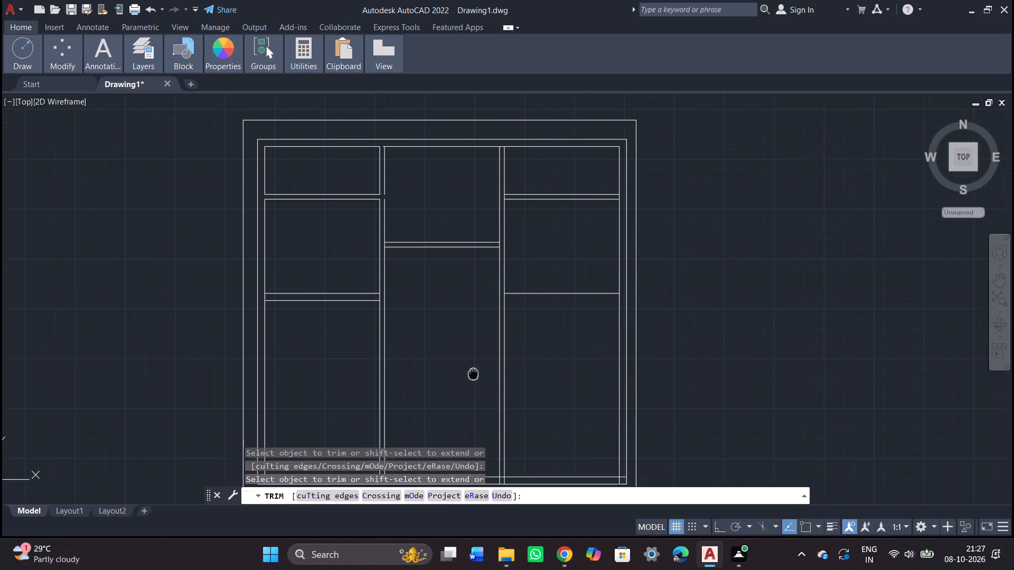
# Join the two separated pieces of the left vertical partition's right-hand line into one line.
pyautogui.moveTo(465, 363); pyautogui.dragTo(501, 397, button='middle')
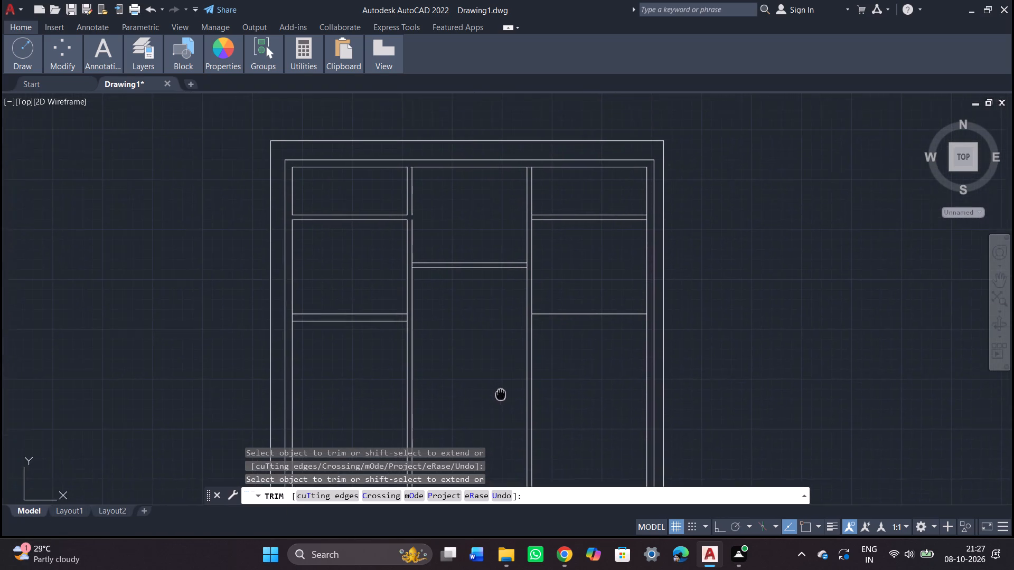
pyautogui.moveTo(501, 397); pyautogui.dragTo(501, 401, button='middle')
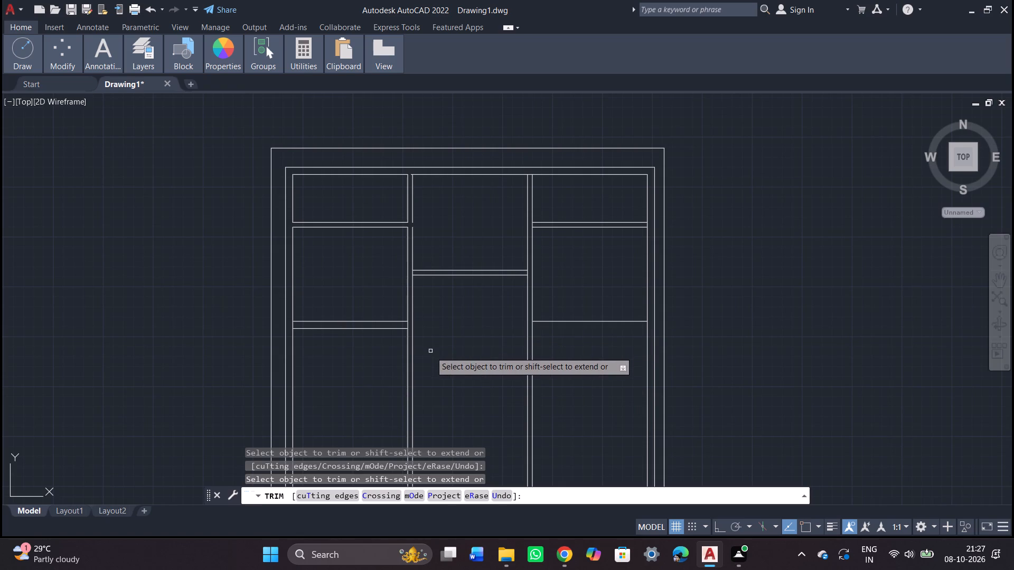
pyautogui.press('Escape')
pyautogui.click(411, 323)
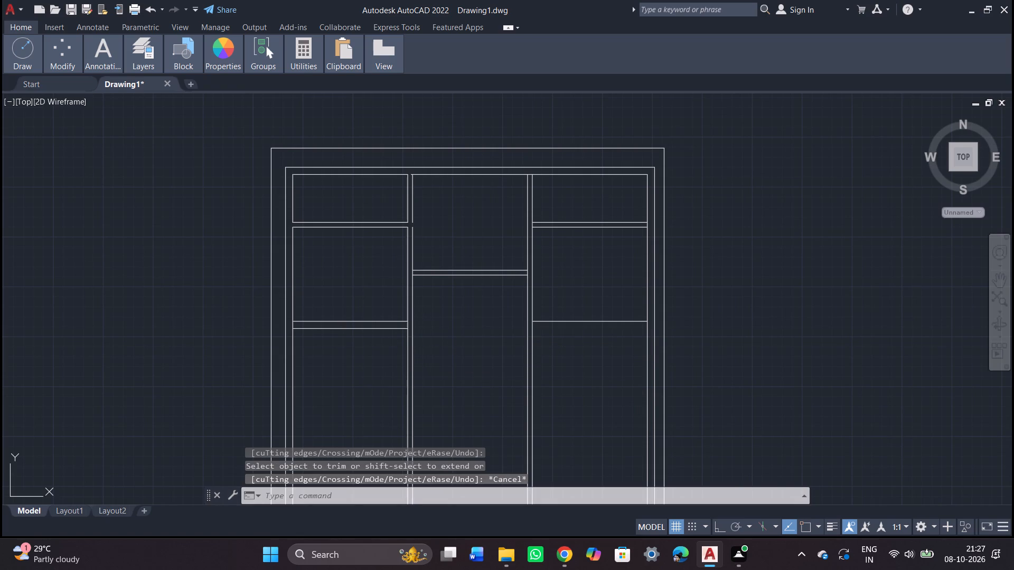
pyautogui.click(411, 209)
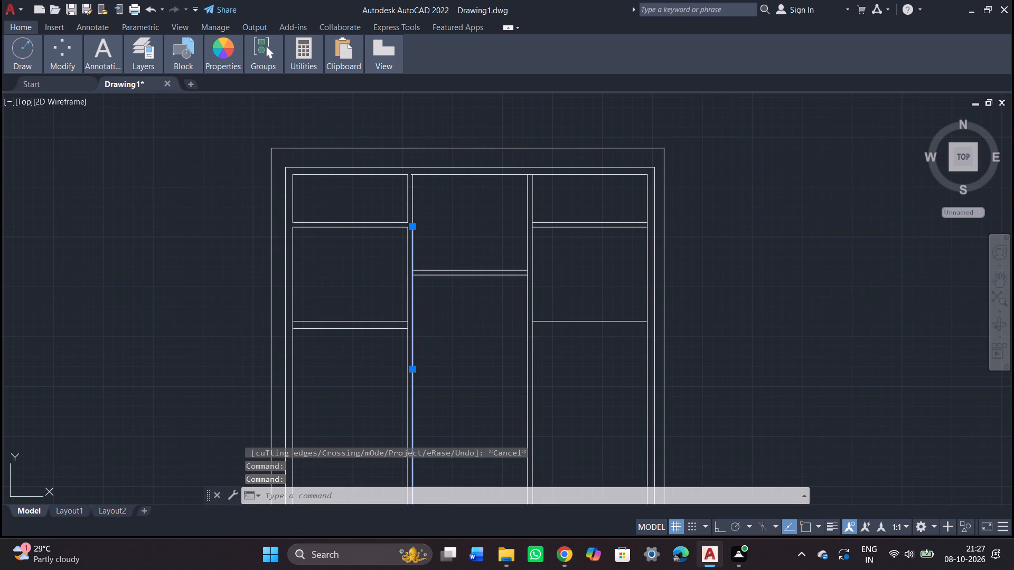
pyautogui.press('j')
pyautogui.press('Return')
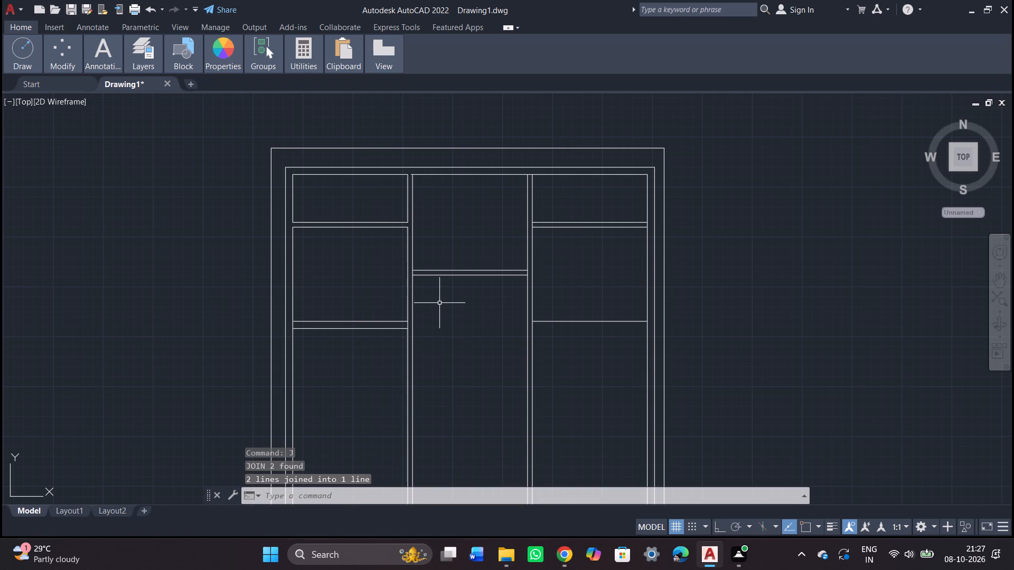
# Quick-measure the width and height of the right column's second room from the top.
pyautogui.scroll(1, 439, 303)
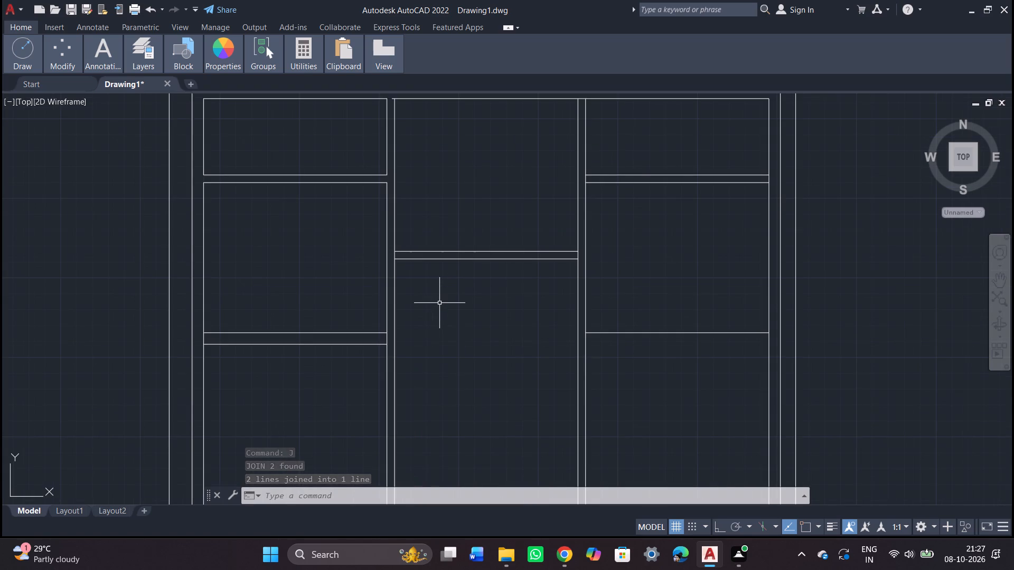
pyautogui.click(298, 49)
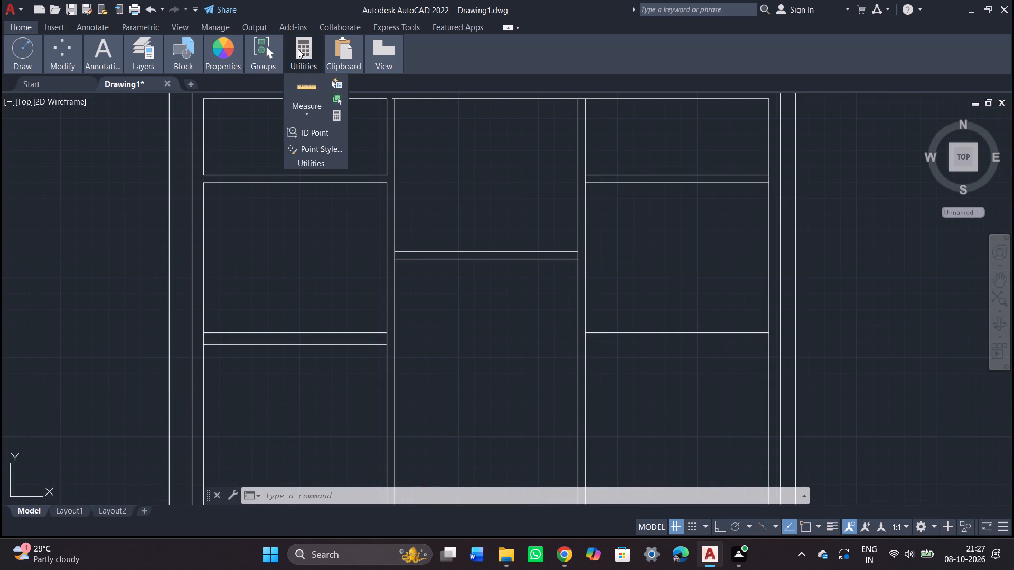
pyautogui.click(314, 80)
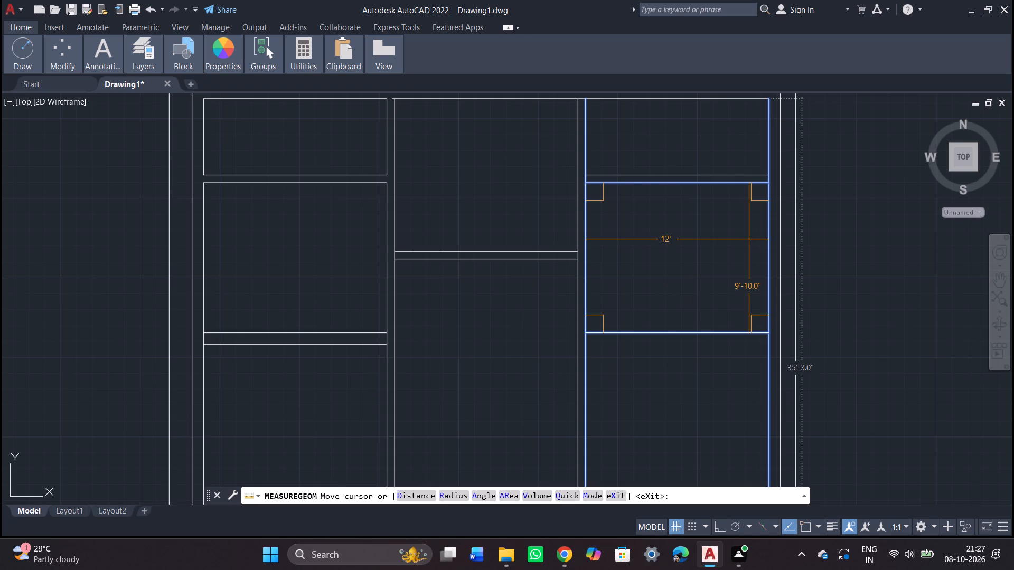
pyautogui.press('Escape')
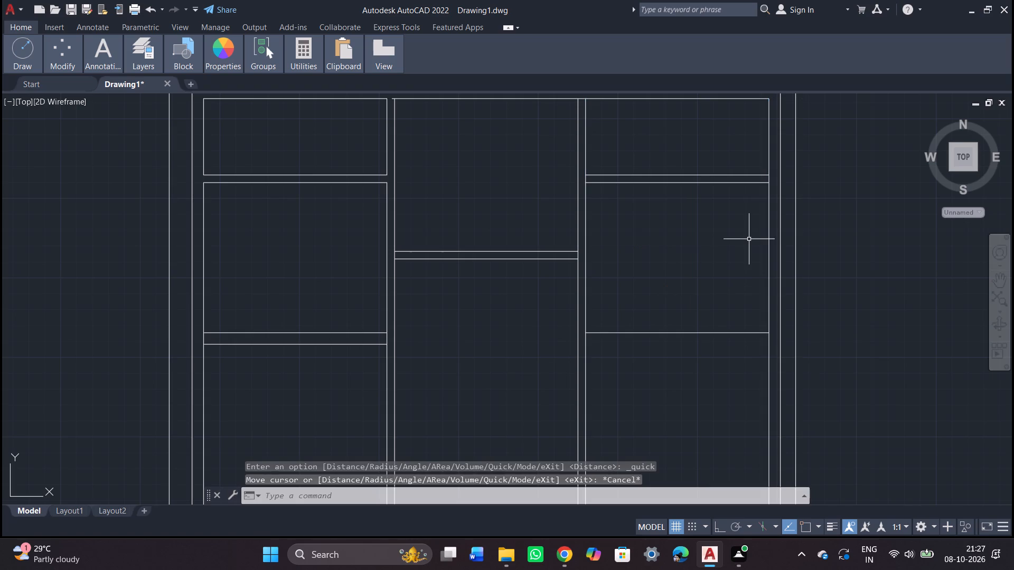
# Offset the right column's lower horizontal partition line 6" downward.
pyautogui.press('o')
pyautogui.press('Return')
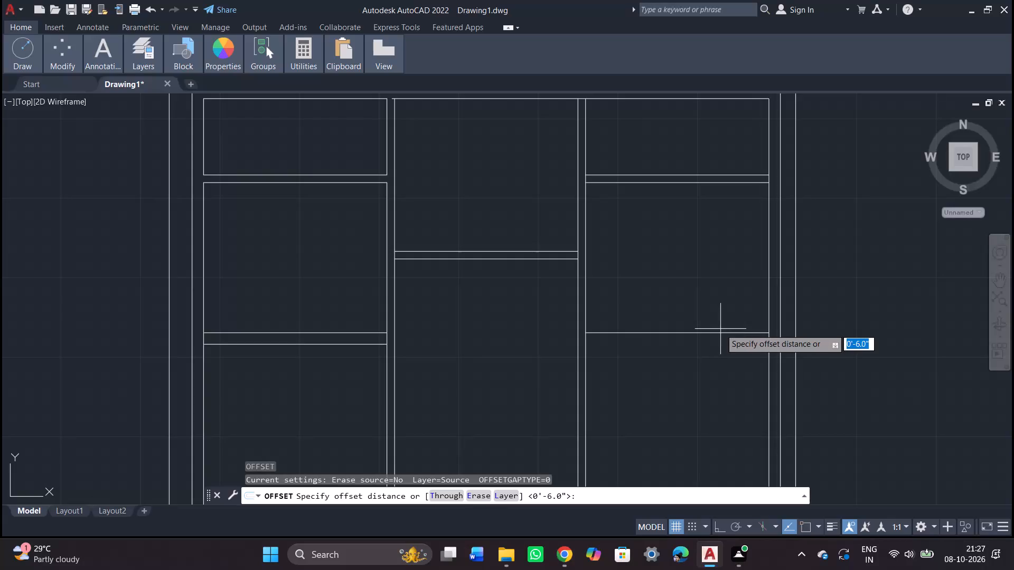
pyautogui.press('Return')
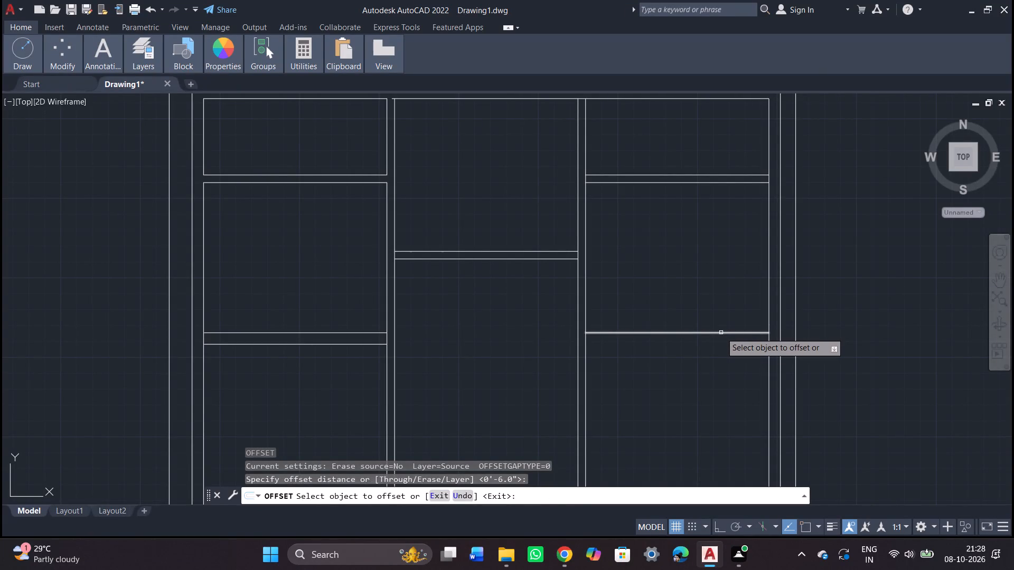
pyautogui.click(721, 332)
pyautogui.click(716, 364)
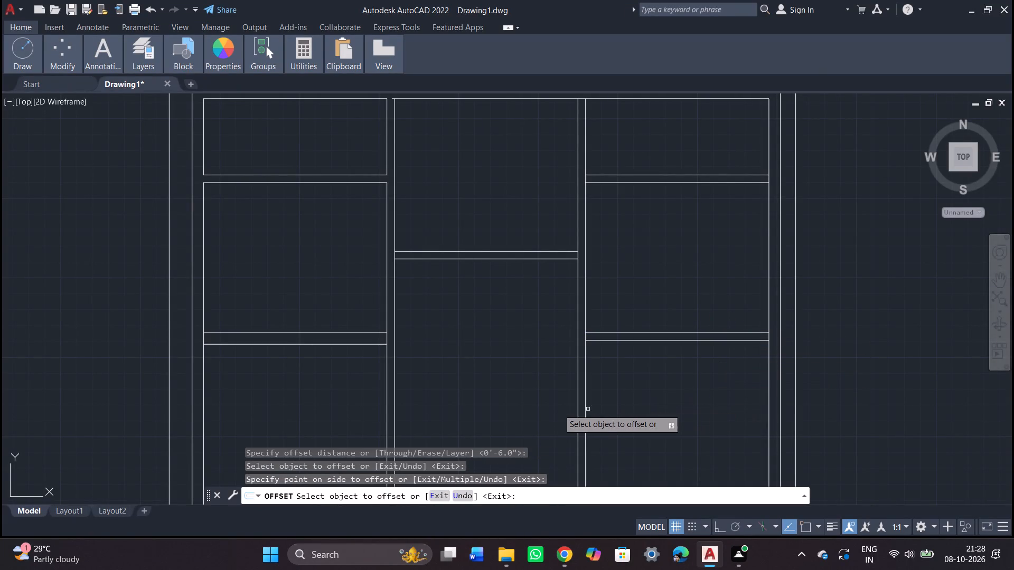
# Trim the short stub of the middle room's top line that projects into the left vertical partition.
pyautogui.moveTo(424, 401); pyautogui.dragTo(405, 199, button='middle')
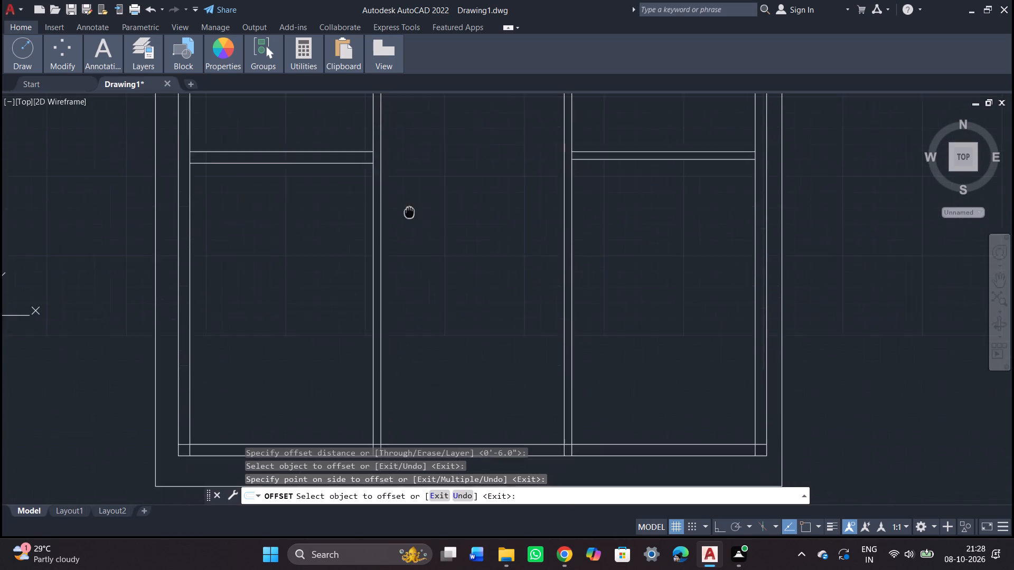
pyautogui.moveTo(405, 199); pyautogui.dragTo(403, 193, button='middle')
pyautogui.middleClick(403, 193)
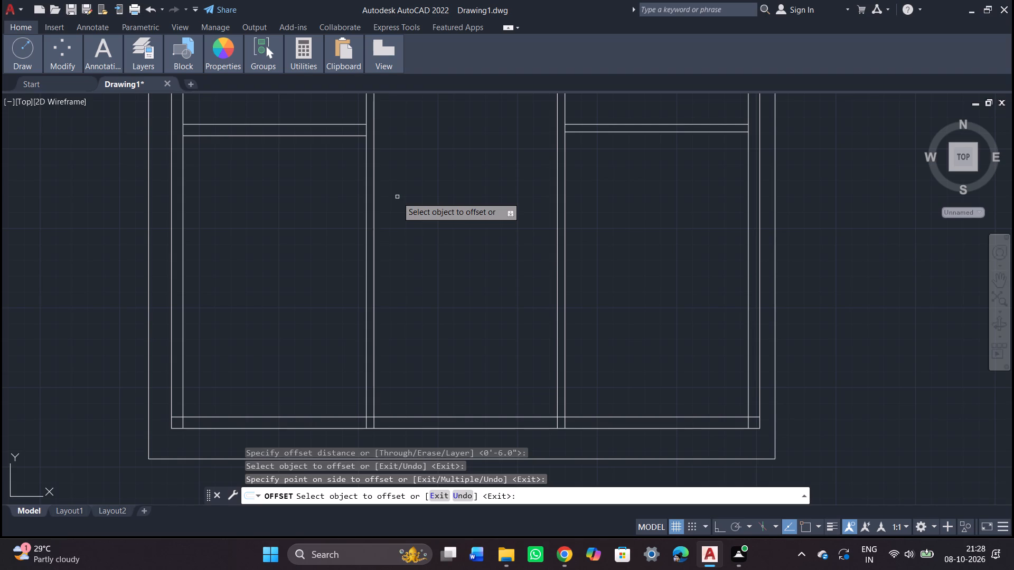
pyautogui.scroll(2, 397, 197)
pyautogui.scroll(-3, 397, 197)
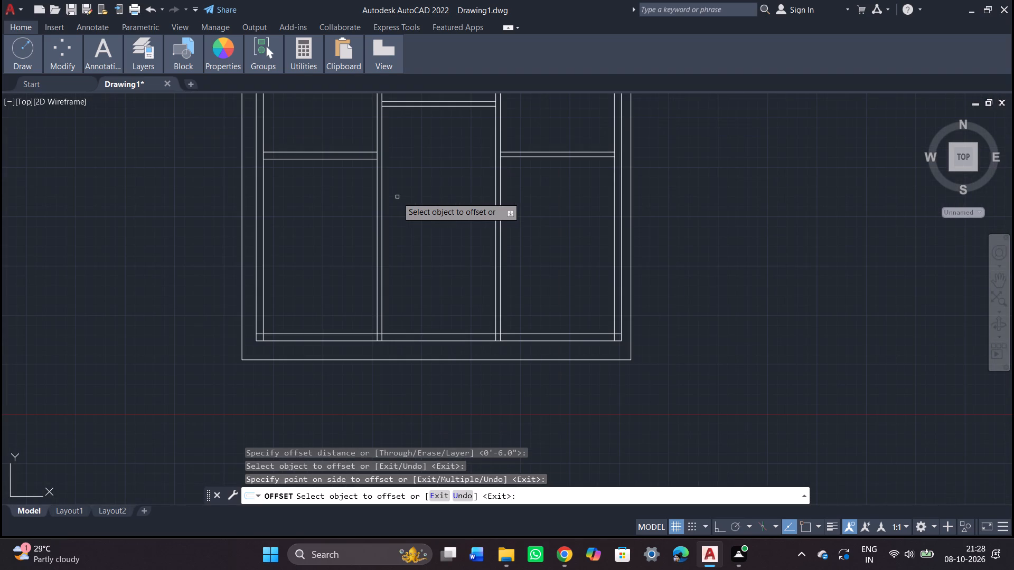
pyautogui.scroll(-1, 397, 196)
pyautogui.moveTo(397, 196); pyautogui.dragTo(457, 464, button='middle')
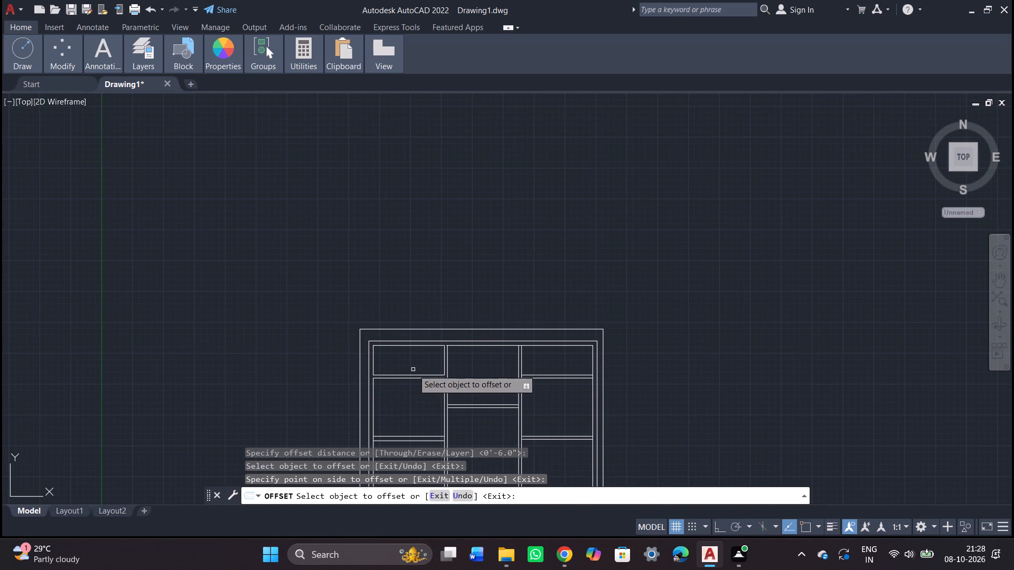
pyautogui.moveTo(471, 376); pyautogui.dragTo(457, 285, button='middle')
pyautogui.scroll(3, 425, 262)
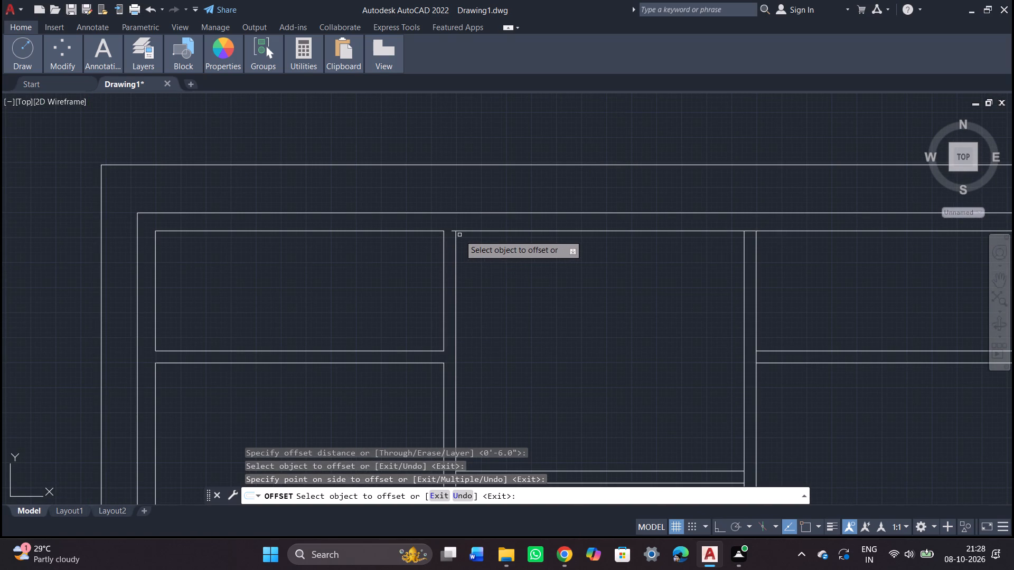
pyautogui.press('Escape')
pyautogui.write('tr')
pyautogui.press('Return')
pyautogui.press('Return')
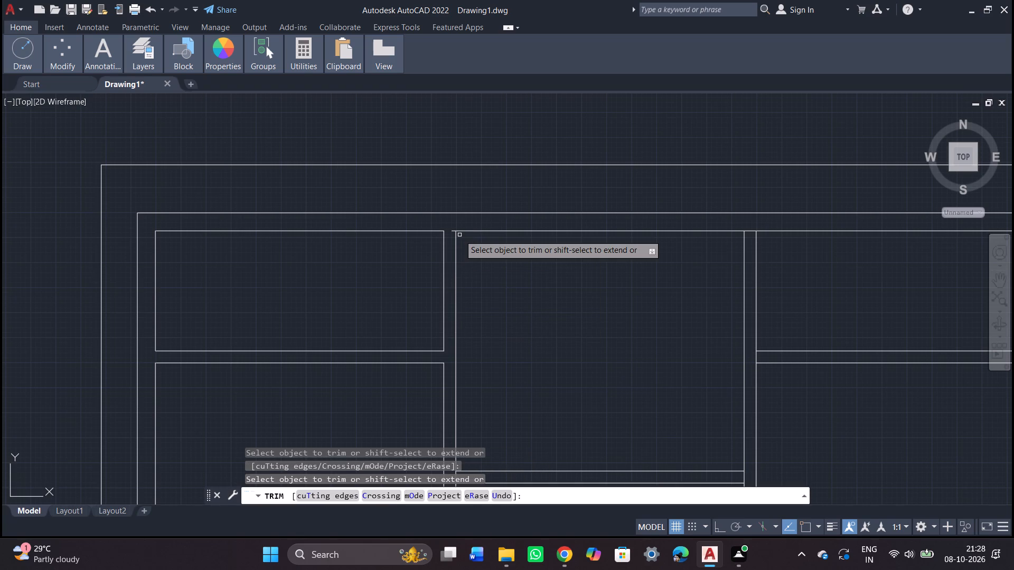
pyautogui.scroll(2, 454, 235)
pyautogui.click(449, 223)
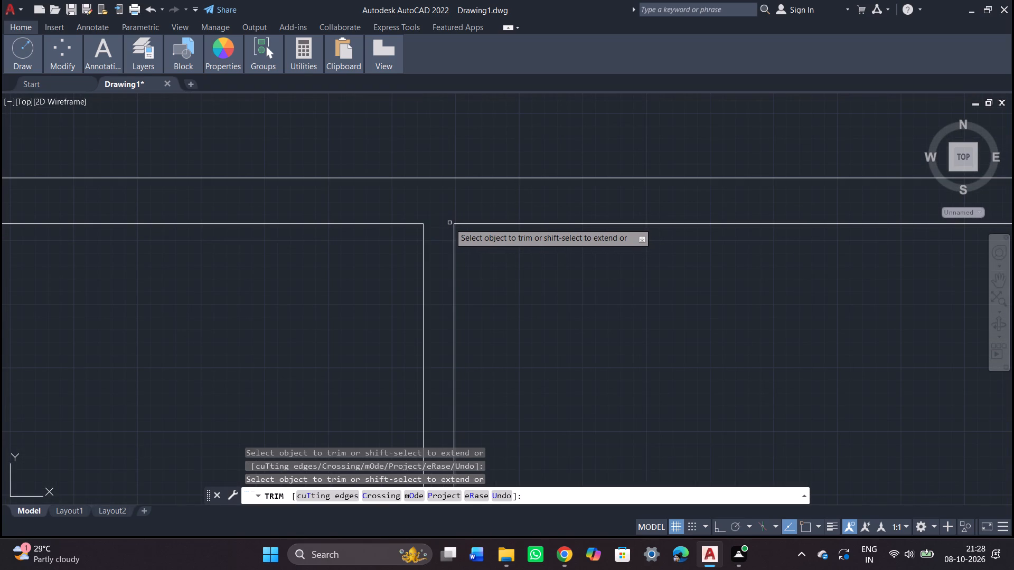
# Trim away the rooms' top line between the two lines of the right vertical partition.
pyautogui.scroll(-2, 449, 223)
pyautogui.moveTo(501, 280); pyautogui.dragTo(427, 240, button='middle')
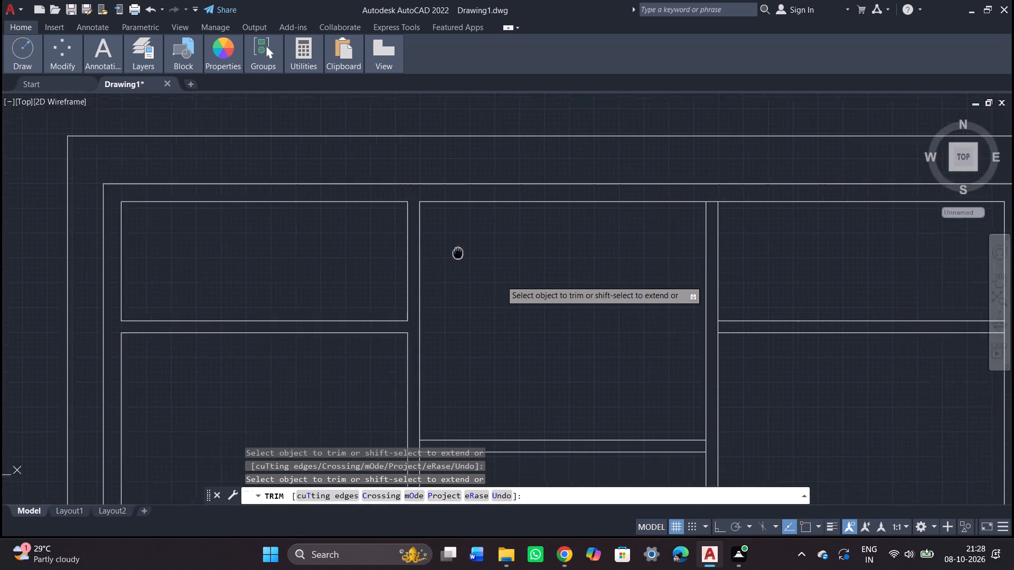
pyautogui.moveTo(427, 240); pyautogui.dragTo(356, 220, button='middle')
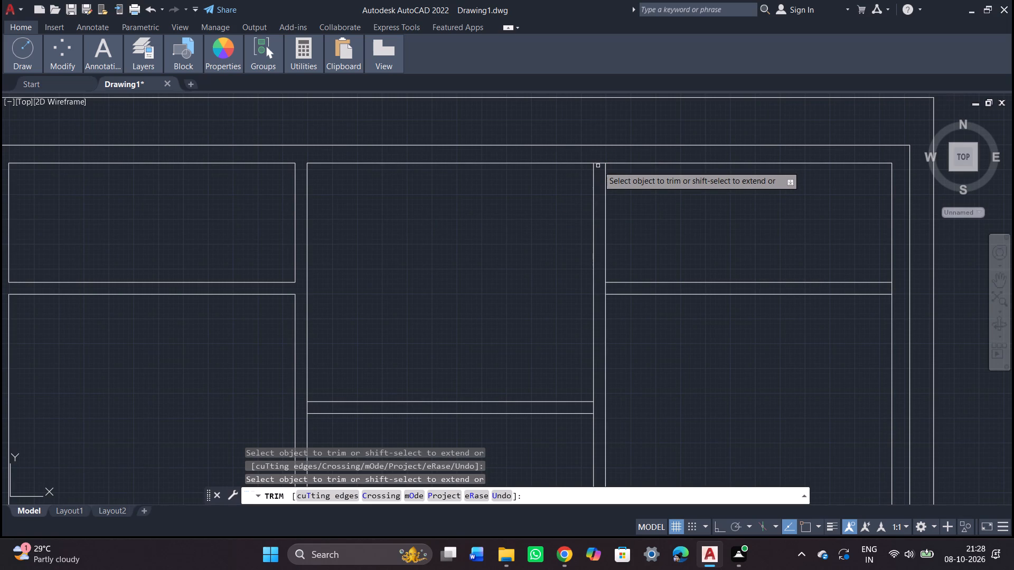
pyautogui.click(601, 163)
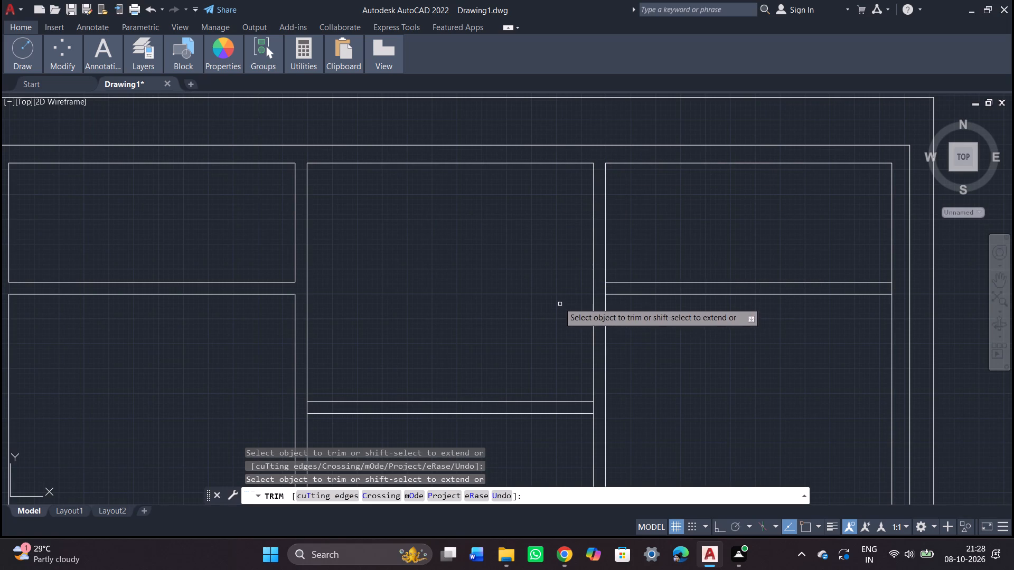
# Trim the right vertical partition's right-hand line between the two lines of the right column's top partition.
pyautogui.moveTo(539, 277); pyautogui.dragTo(524, 240, button='middle')
pyautogui.scroll(1, 525, 241)
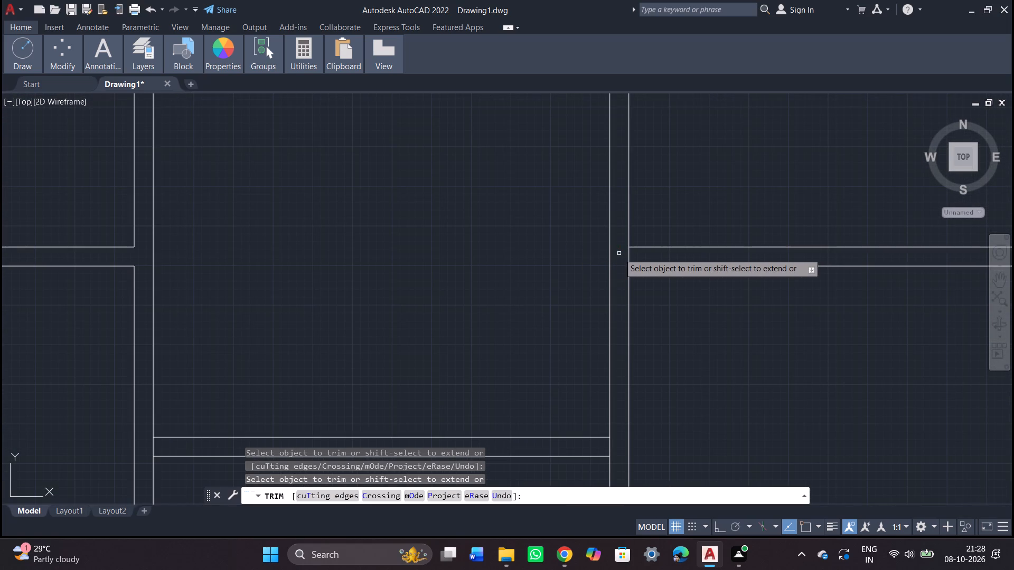
pyautogui.doubleClick(631, 254)
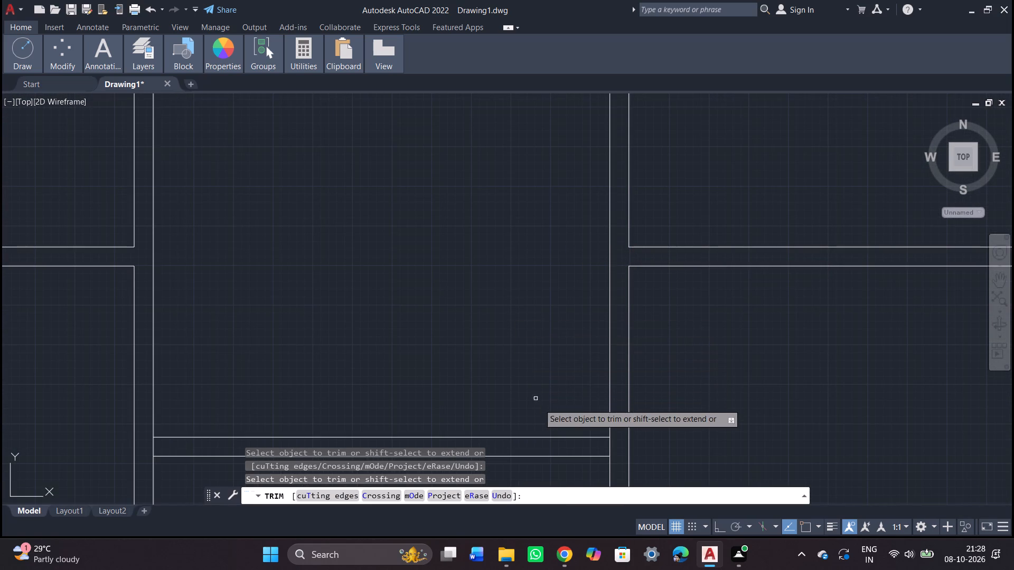
# Trim the vertical line pieces at both ends of the middle column's horizontal partition, between its two lines.
pyautogui.moveTo(528, 387); pyautogui.dragTo(493, 254, button='middle')
pyautogui.middleClick(493, 254)
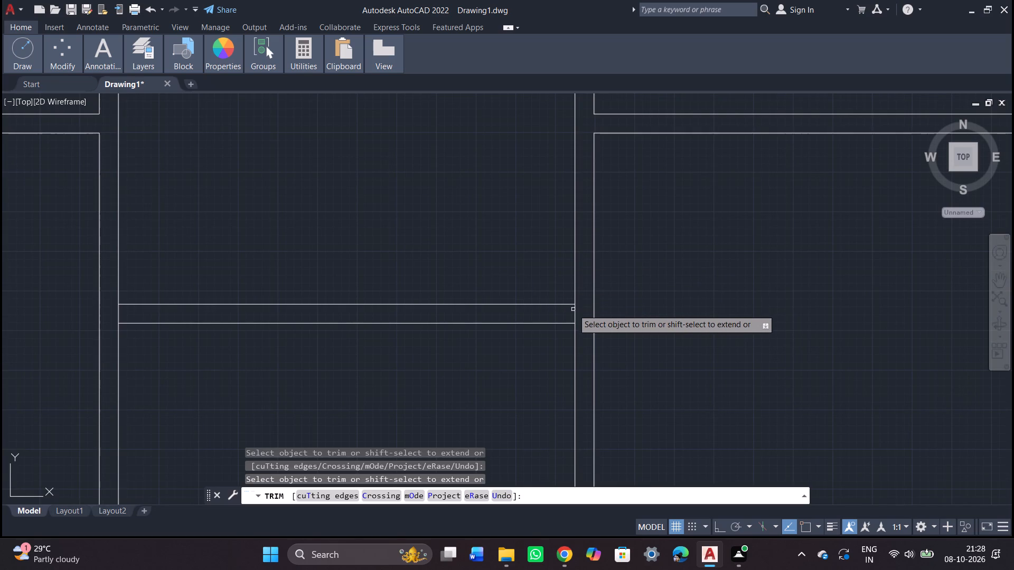
pyautogui.click(574, 315)
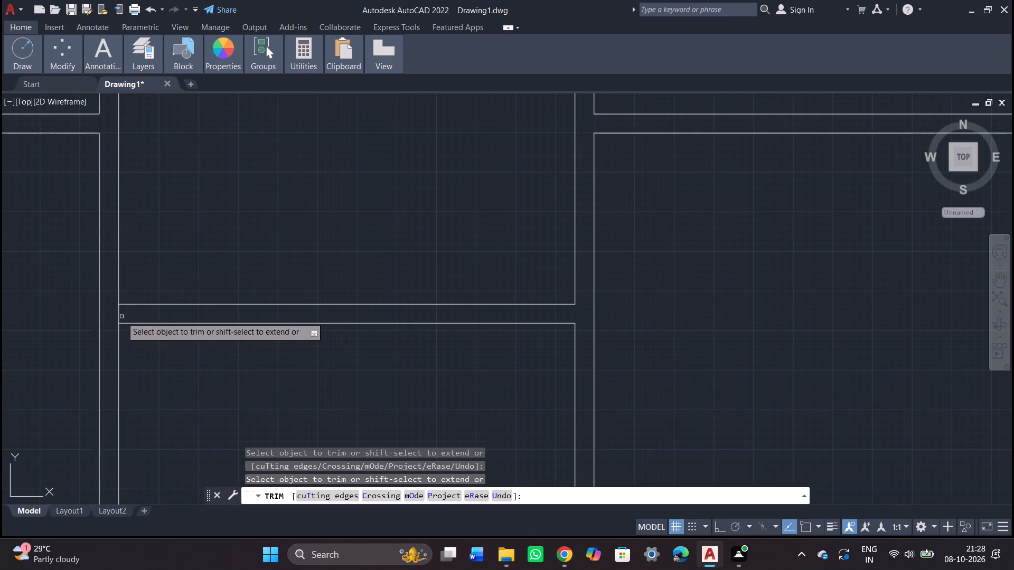
pyautogui.doubleClick(119, 314)
# Trim the vertical line pieces at both ends of the left column's lower horizontal partition, between its two lines.
pyautogui.scroll(-3, 206, 308)
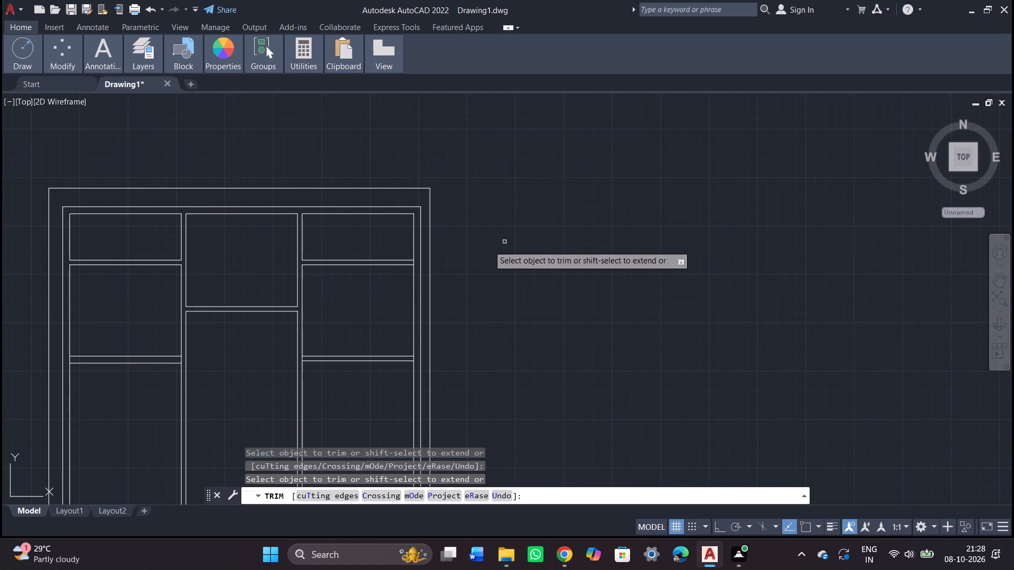
pyautogui.scroll(3, 186, 359)
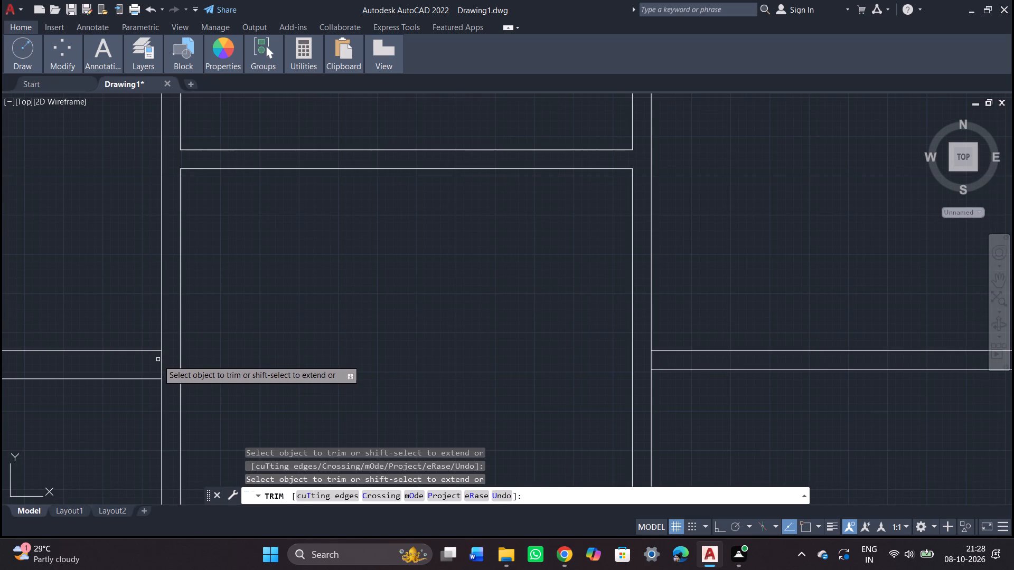
pyautogui.click(161, 365)
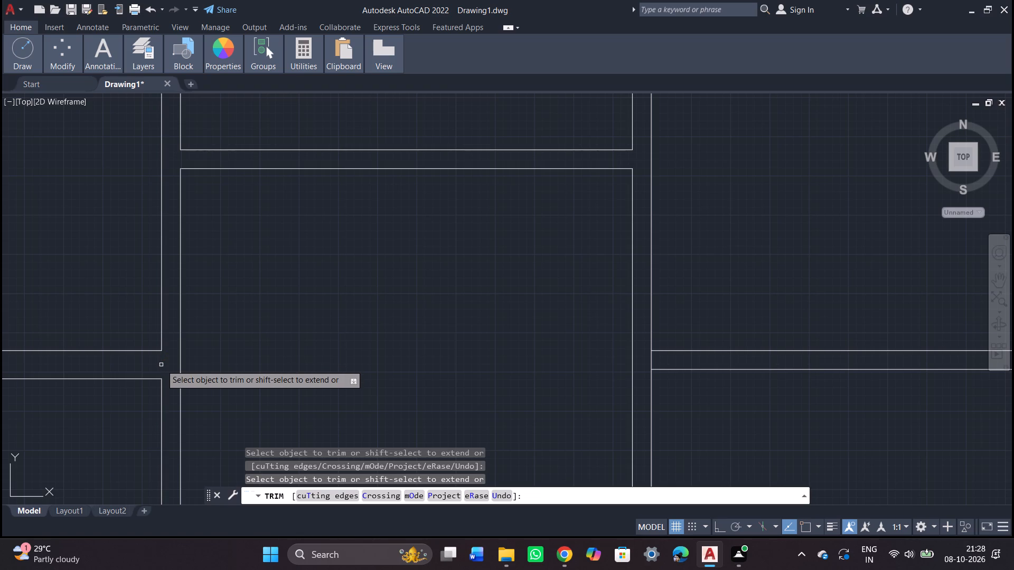
pyautogui.scroll(-1, 161, 365)
pyautogui.moveTo(153, 362); pyautogui.dragTo(389, 336, button='middle')
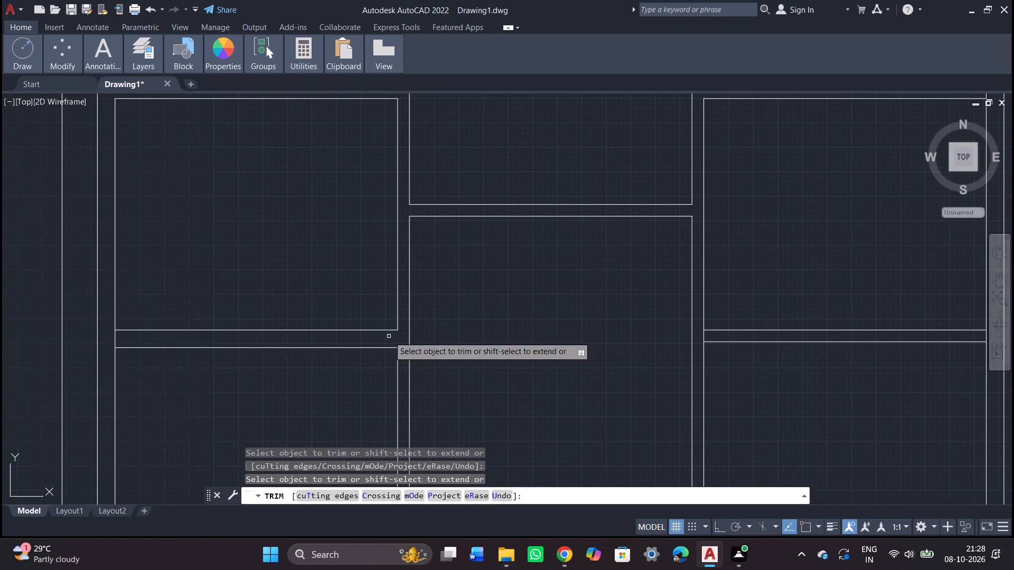
pyautogui.doubleClick(116, 340)
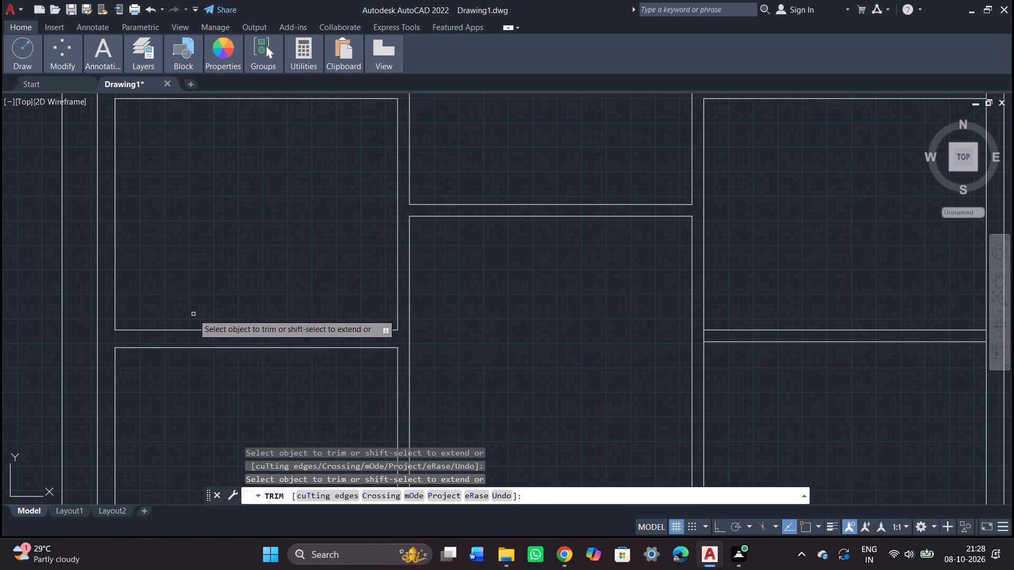
# Trim the vertical line pieces at both ends of the right column's lower horizontal partition, between its two lines.
pyautogui.scroll(-2, 193, 314)
pyautogui.scroll(2, 402, 323)
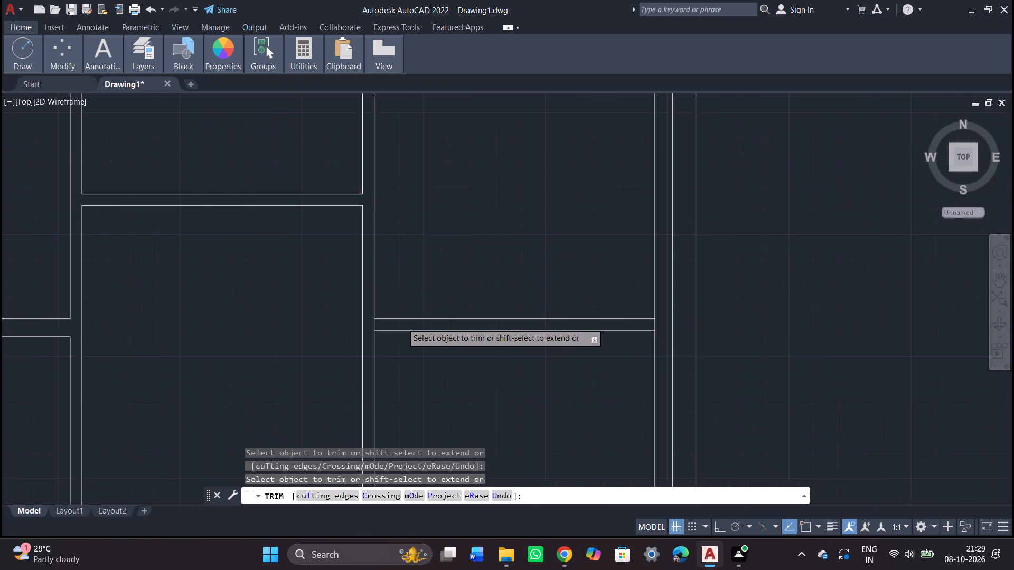
pyautogui.scroll(1, 402, 323)
pyautogui.click(357, 328)
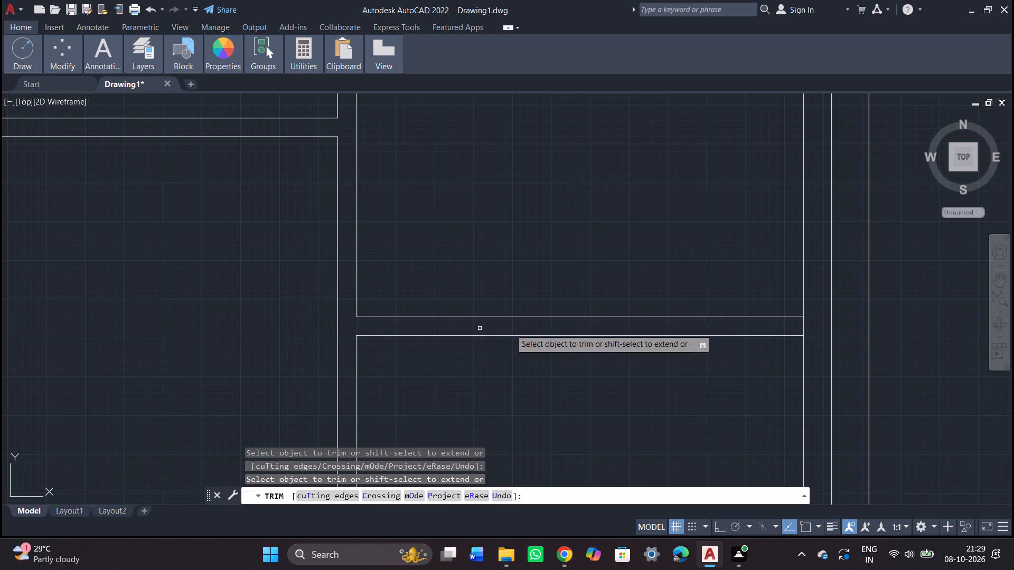
pyautogui.click(803, 325)
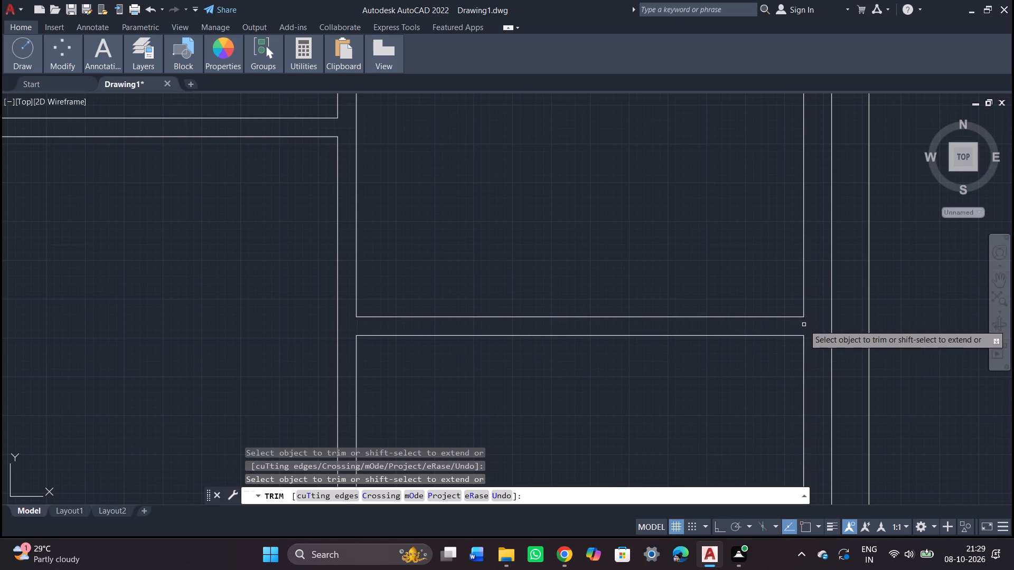
# Trim the vertical line piece at the outer end of the right column's top partition, between its two lines.
pyautogui.scroll(-1, 719, 286)
pyautogui.moveTo(719, 286); pyautogui.dragTo(513, 352, button='middle')
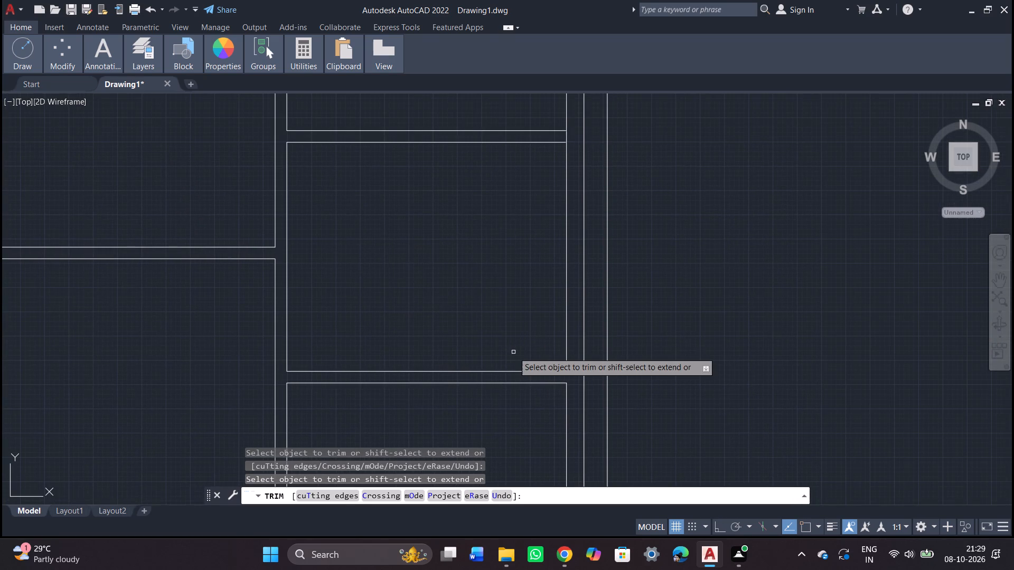
pyautogui.scroll(-1, 517, 334)
pyautogui.moveTo(517, 334); pyautogui.dragTo(538, 225, button='middle')
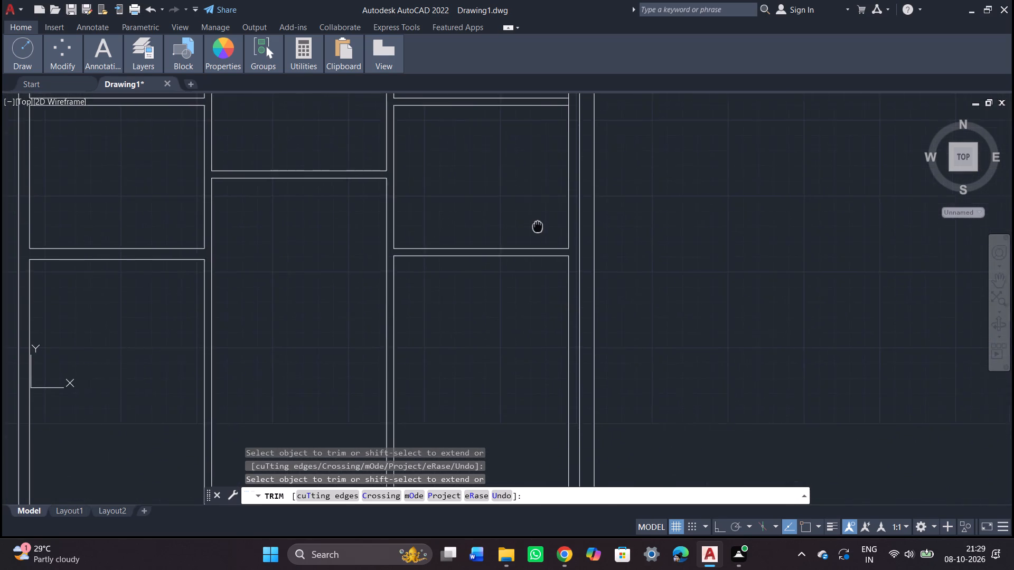
pyautogui.moveTo(538, 225); pyautogui.dragTo(541, 330, button='middle')
pyautogui.scroll(2, 571, 212)
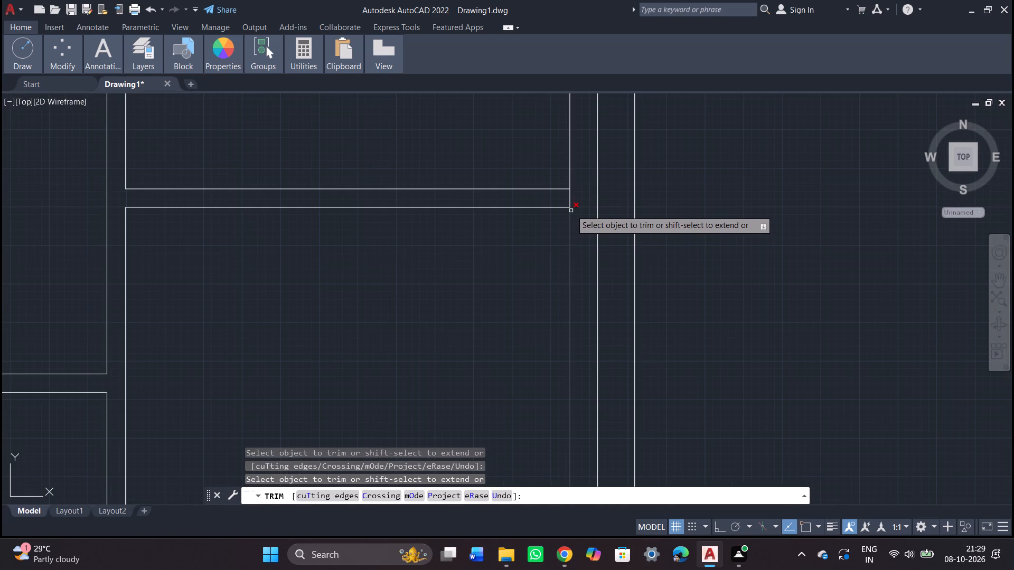
pyautogui.click(570, 199)
# Examine the bottom wall's corners and the whole plan for untrimmed line pieces, then end the trimming.
pyautogui.scroll(-1, 569, 202)
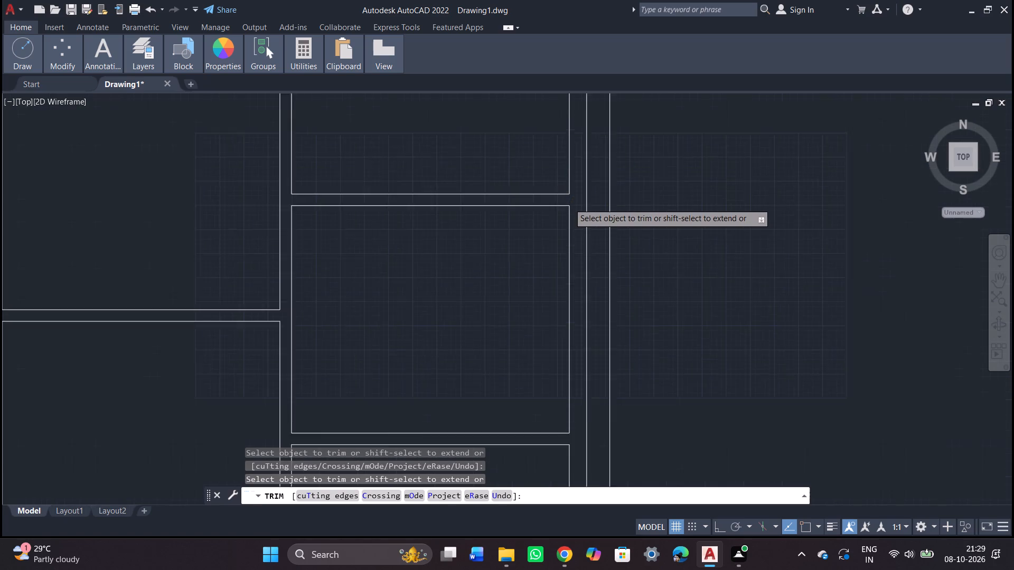
pyautogui.scroll(-2, 569, 203)
pyautogui.moveTo(420, 345); pyautogui.dragTo(419, 343, button='middle')
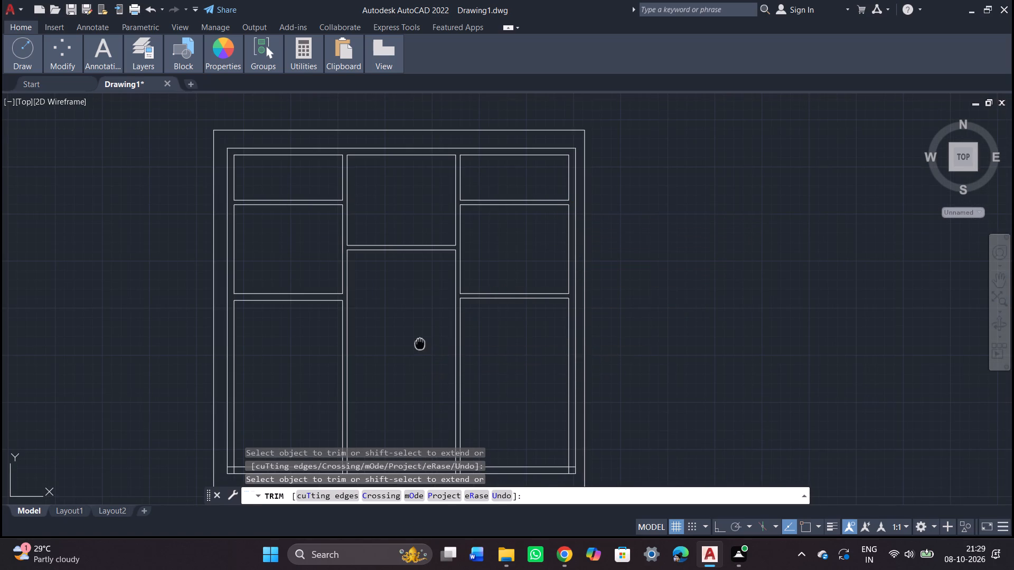
pyautogui.moveTo(419, 343); pyautogui.dragTo(448, 117, button='middle')
pyautogui.scroll(1, 264, 244)
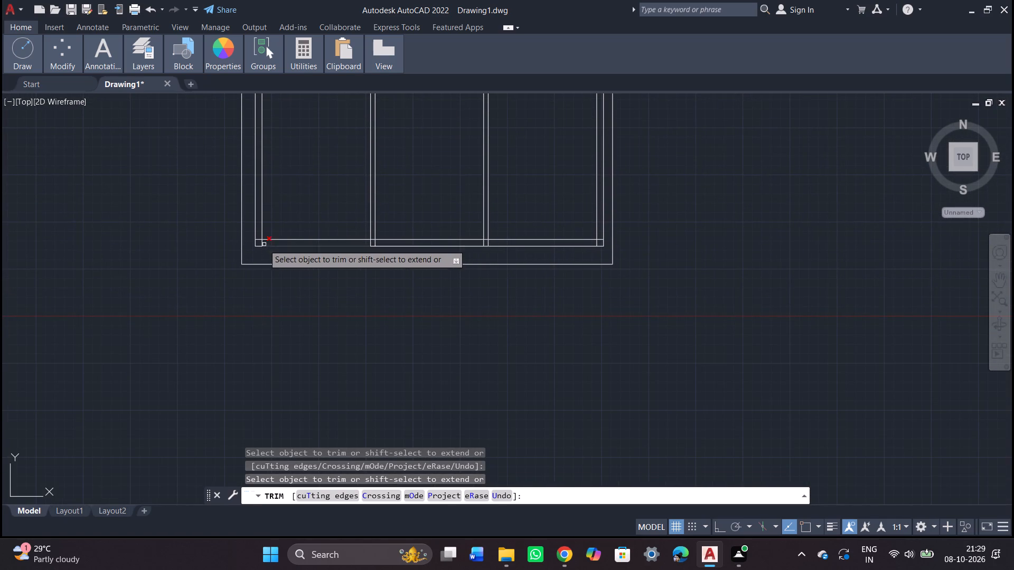
pyautogui.scroll(1, 256, 237)
pyautogui.scroll(-2, 256, 237)
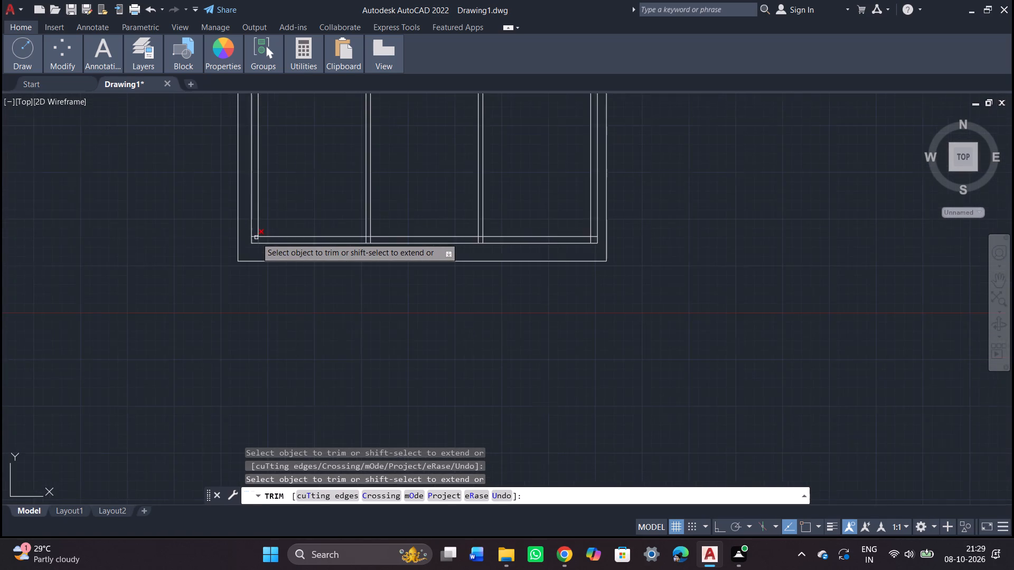
pyautogui.scroll(-1, 256, 237)
pyautogui.moveTo(376, 189); pyautogui.dragTo(368, 340, button='middle')
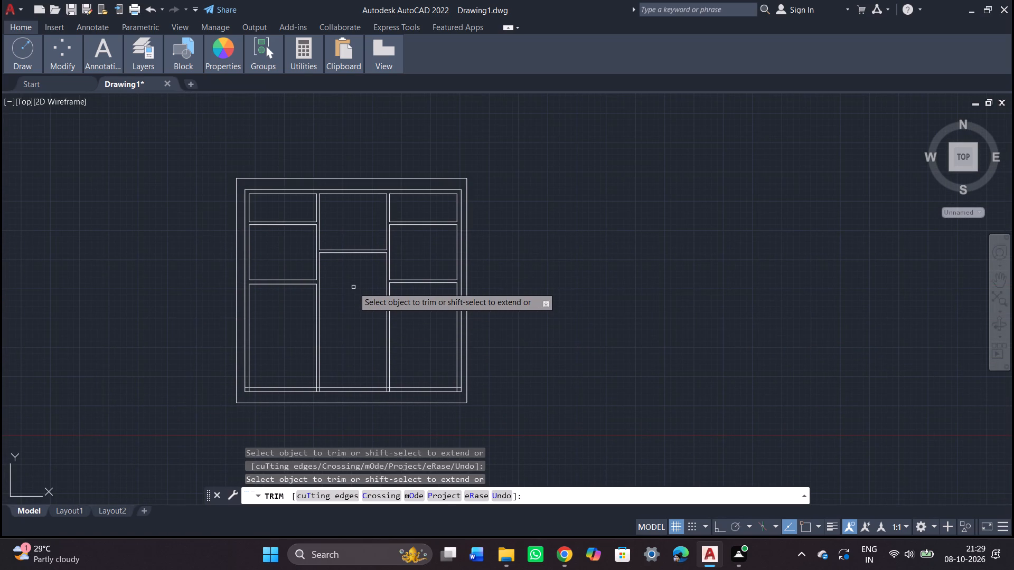
pyautogui.press('Escape')
# Offset the left column top room's outer vertical line 6'1" into the room.
pyautogui.scroll(1, 343, 286)
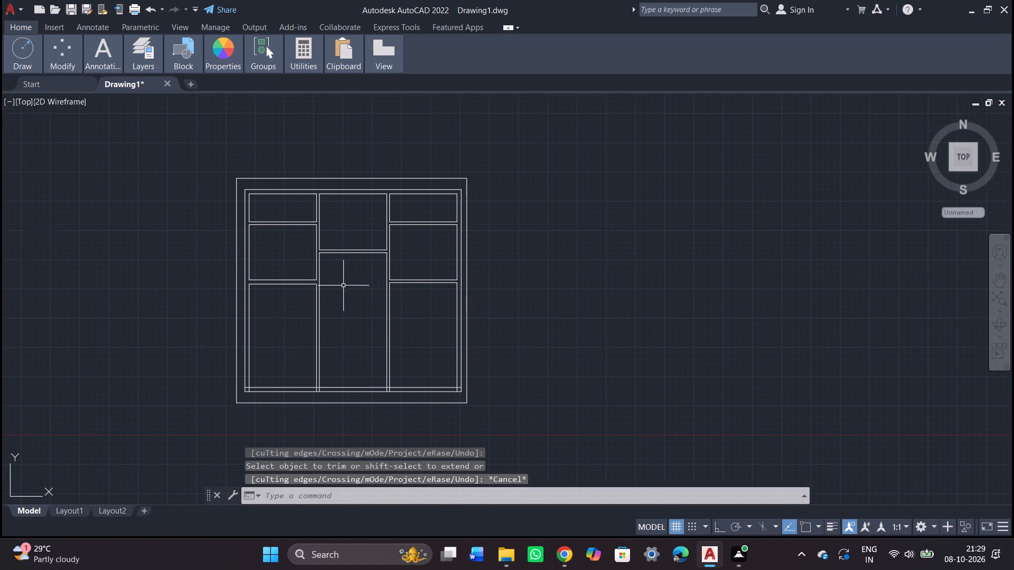
pyautogui.scroll(1, 343, 286)
pyautogui.moveTo(305, 238); pyautogui.dragTo(416, 355, button='middle')
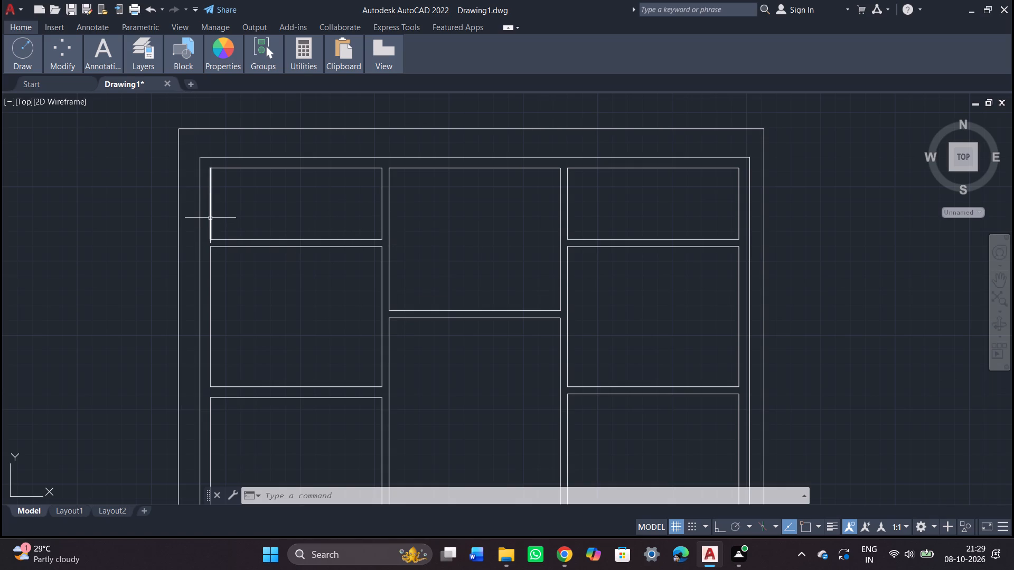
pyautogui.press('o')
pyautogui.press('Return')
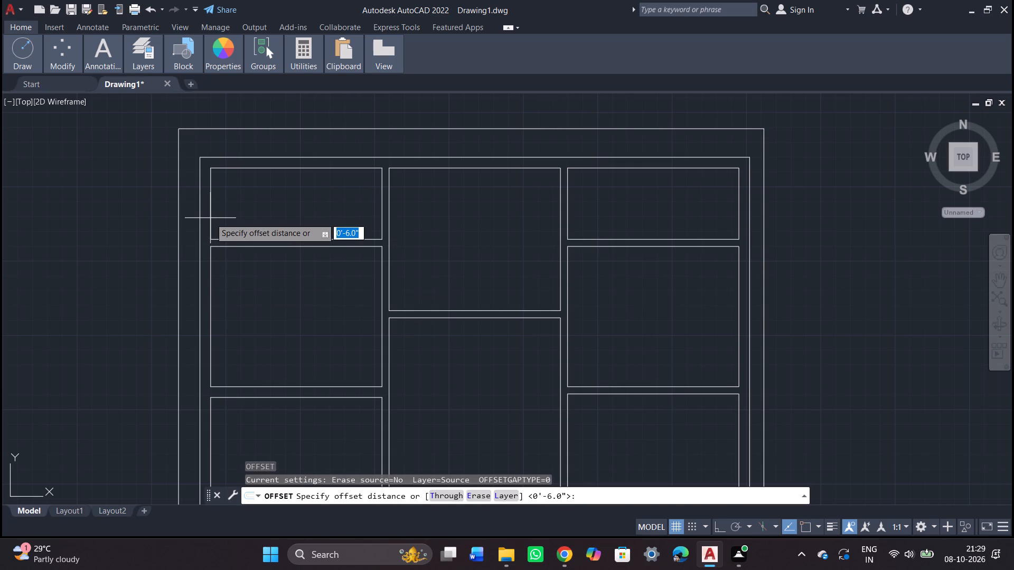
pyautogui.press('6')
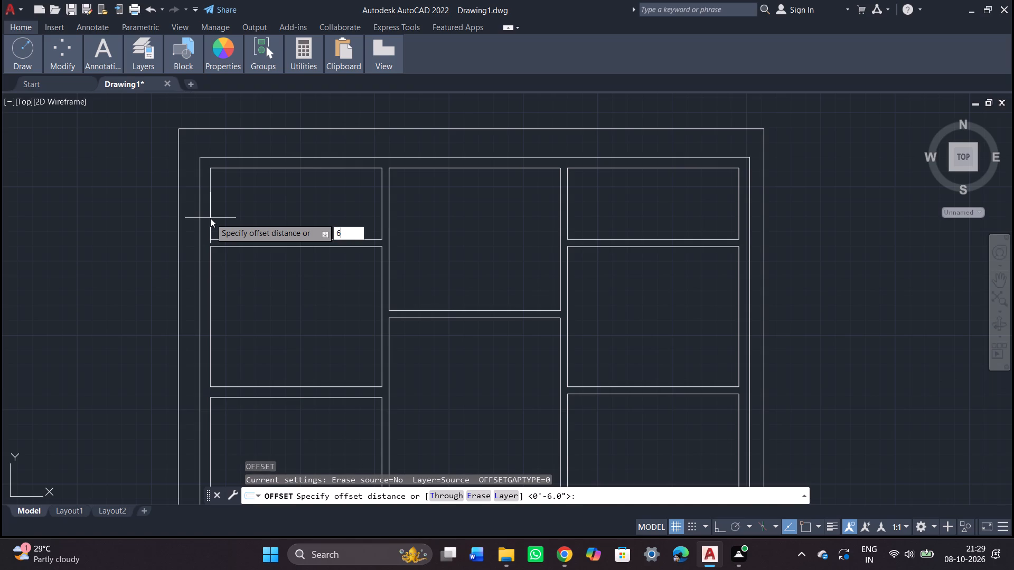
pyautogui.press("'")
pyautogui.press('1')
pyautogui.hotkey('shift', '"')
pyautogui.press('Return')
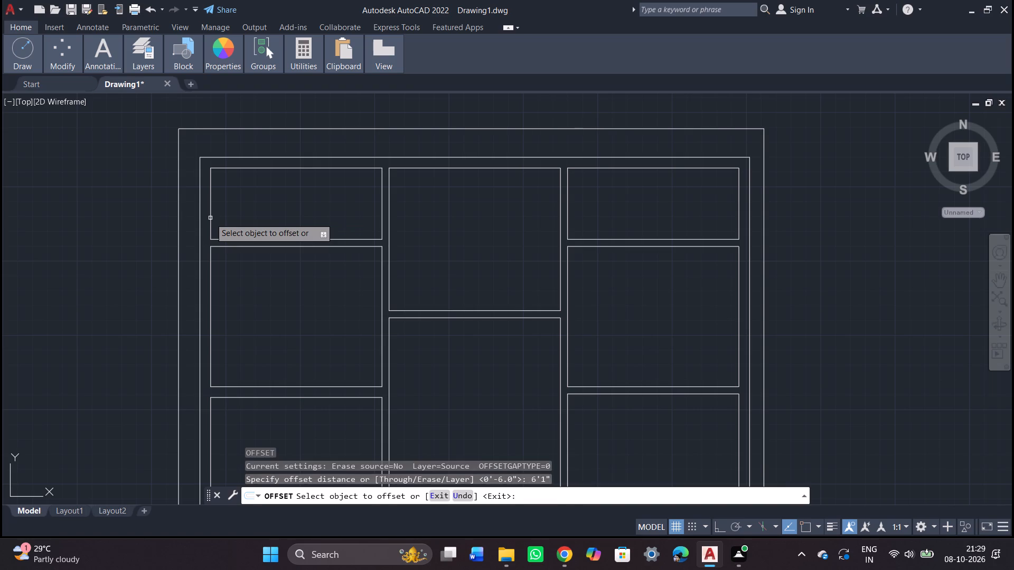
pyautogui.doubleClick(210, 218)
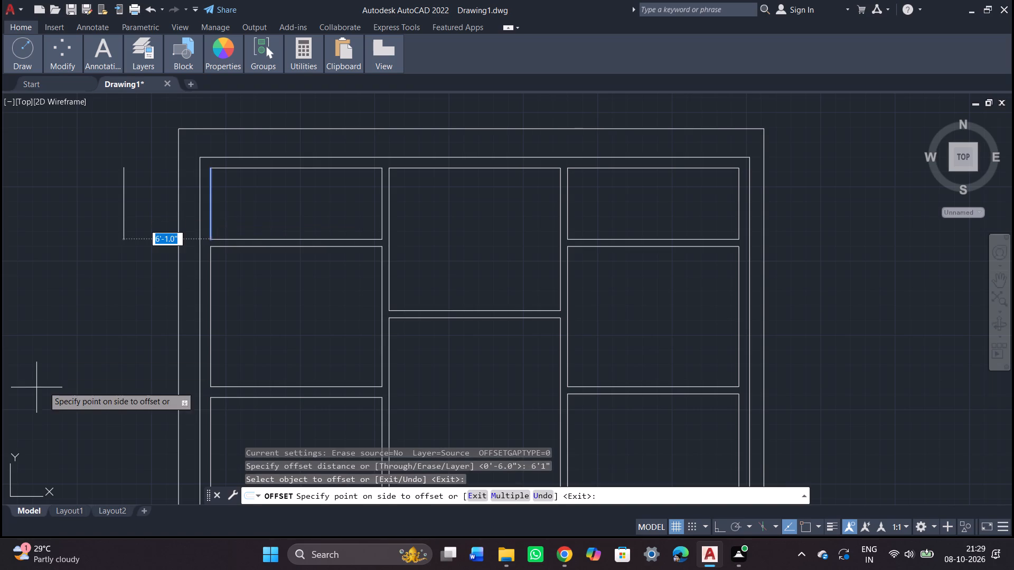
pyautogui.doubleClick(274, 197)
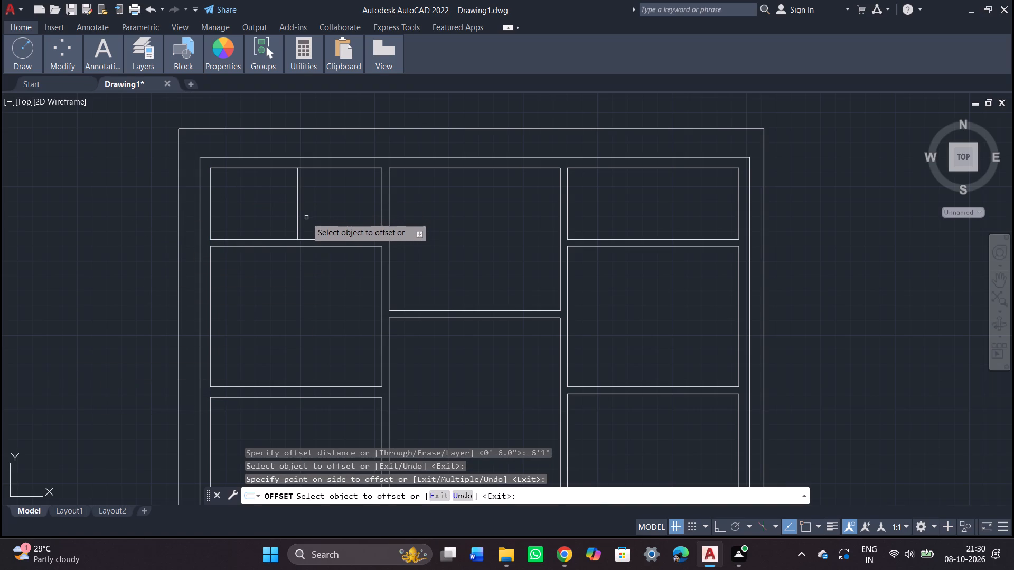
# Offset the new vertical line 6" toward the middle column to form a partition inside the left column's top room.
pyautogui.click(297, 218)
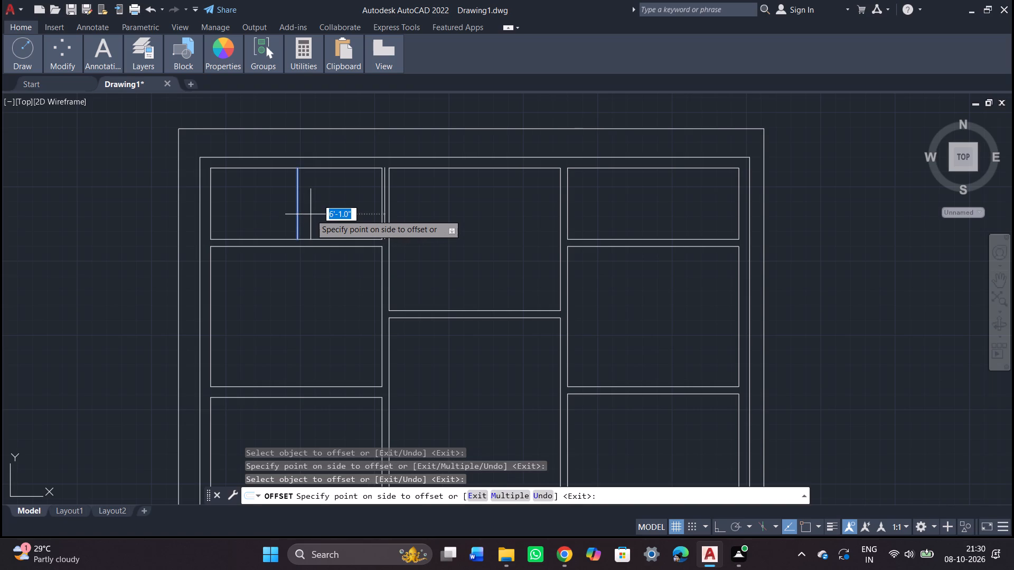
pyautogui.press('6')
pyautogui.press('Return')
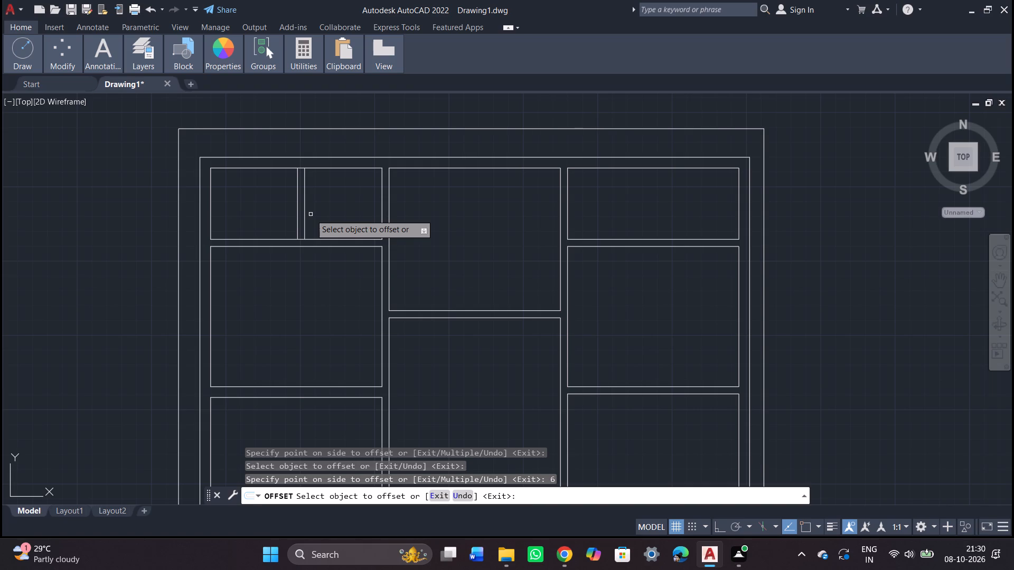
# Measure the small rooms on either side of the new partition in the left column with Quick Measure.
pyautogui.click(291, 60)
pyautogui.doubleClick(295, 78)
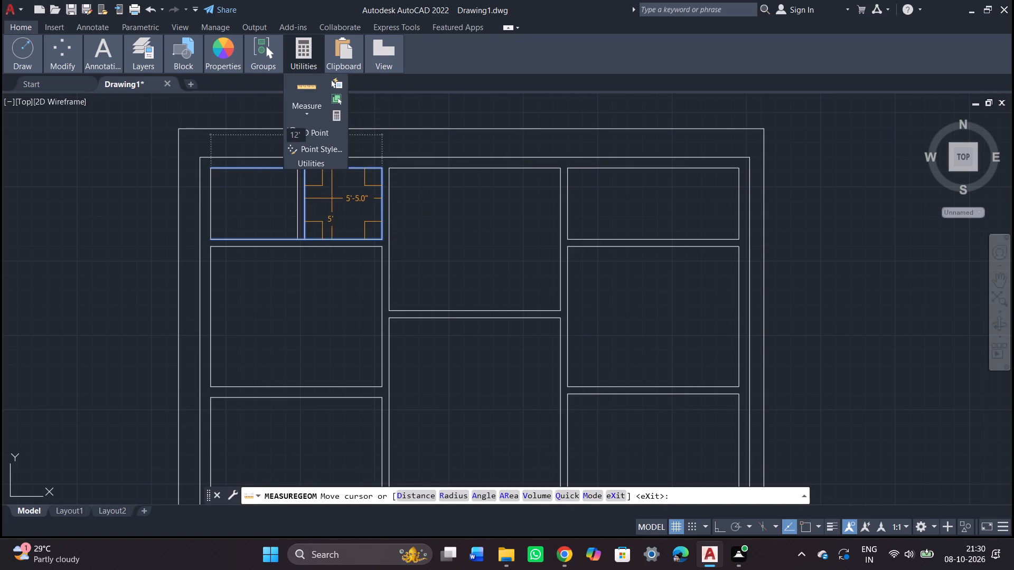
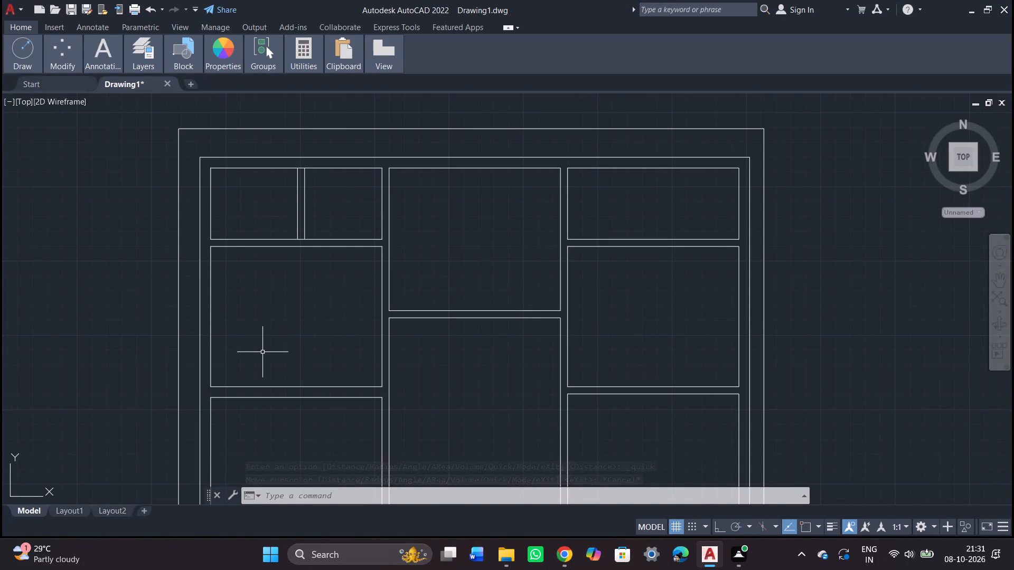
# Delete the two horizontal partition lines below the left column's second room from the top.
pyautogui.click(294, 386)
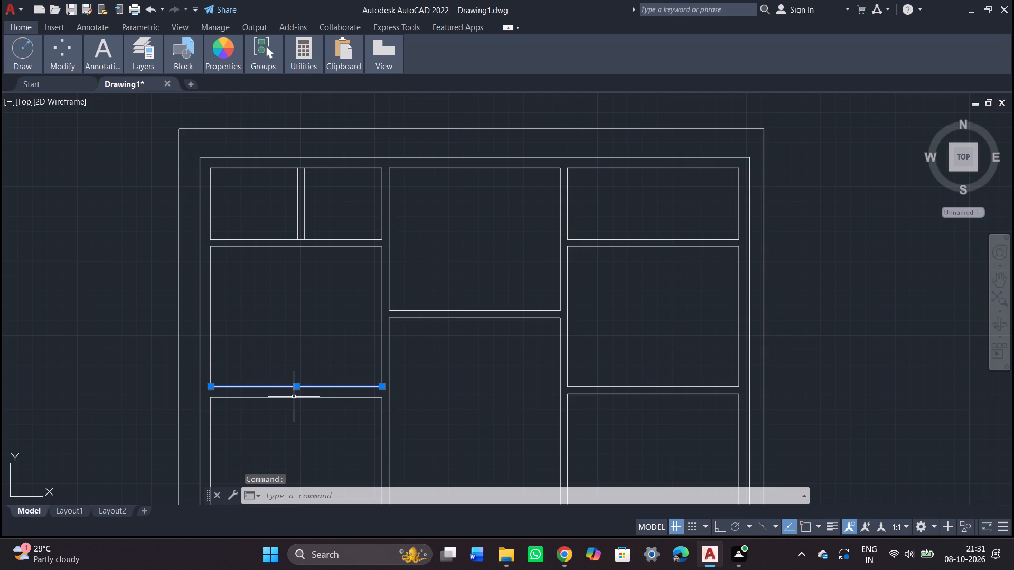
pyautogui.click(294, 397)
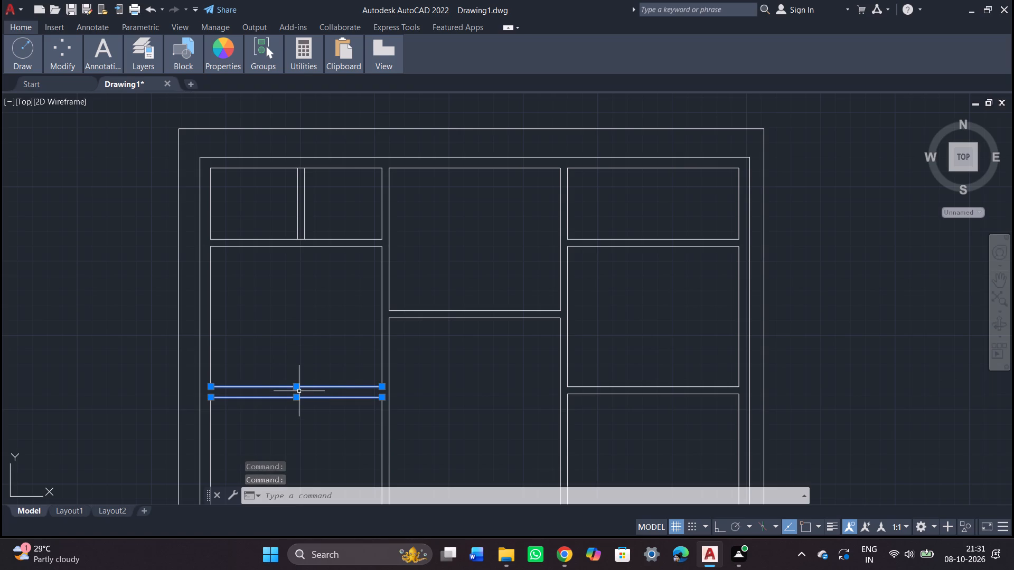
pyautogui.press('Escape')
pyautogui.click(302, 399)
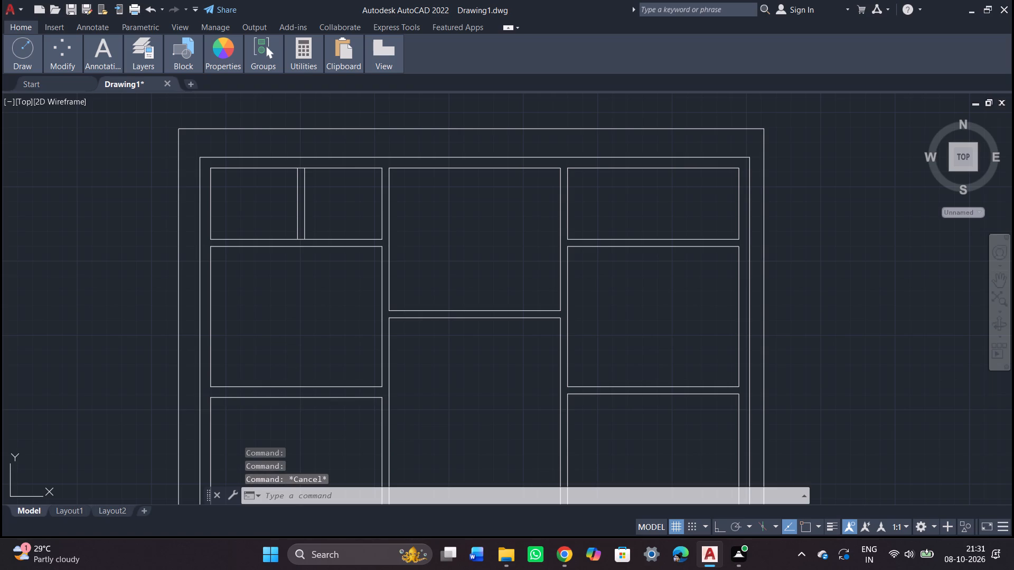
pyautogui.click(303, 386)
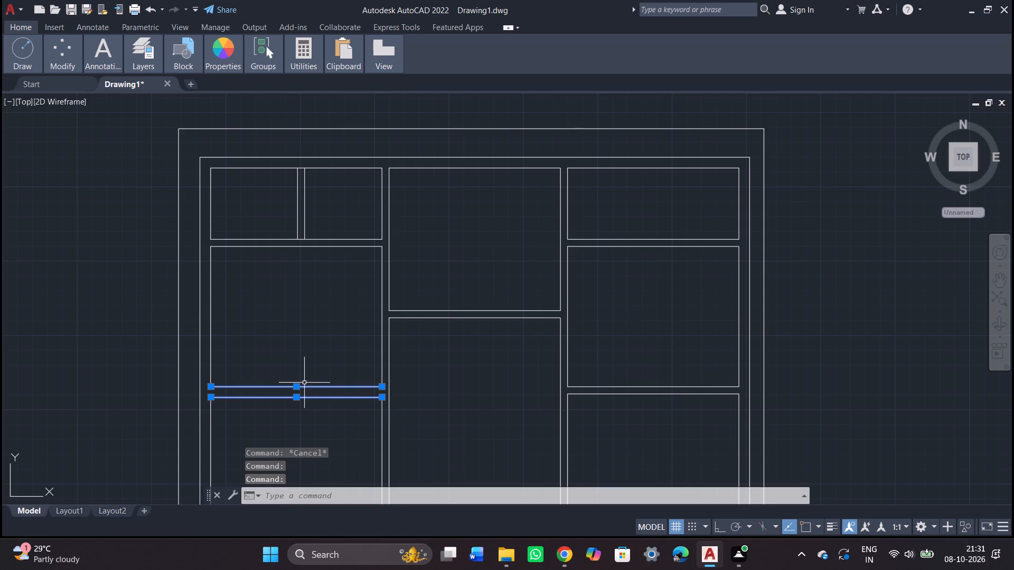
pyautogui.press('Delete')
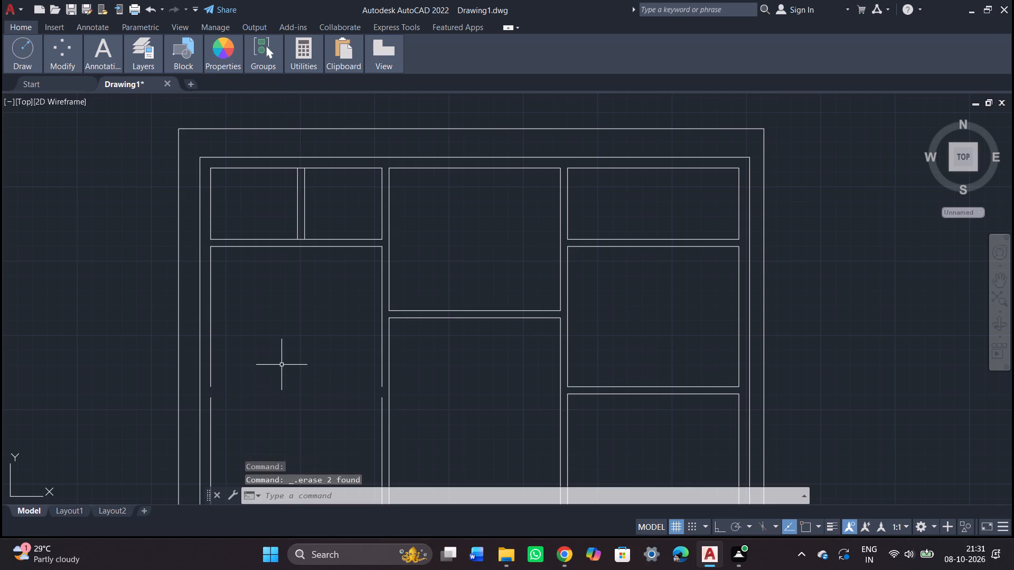
# Offset the top lines of the second rooms in the left and right columns 10' down into the rooms.
pyautogui.press('o')
pyautogui.press('Return')
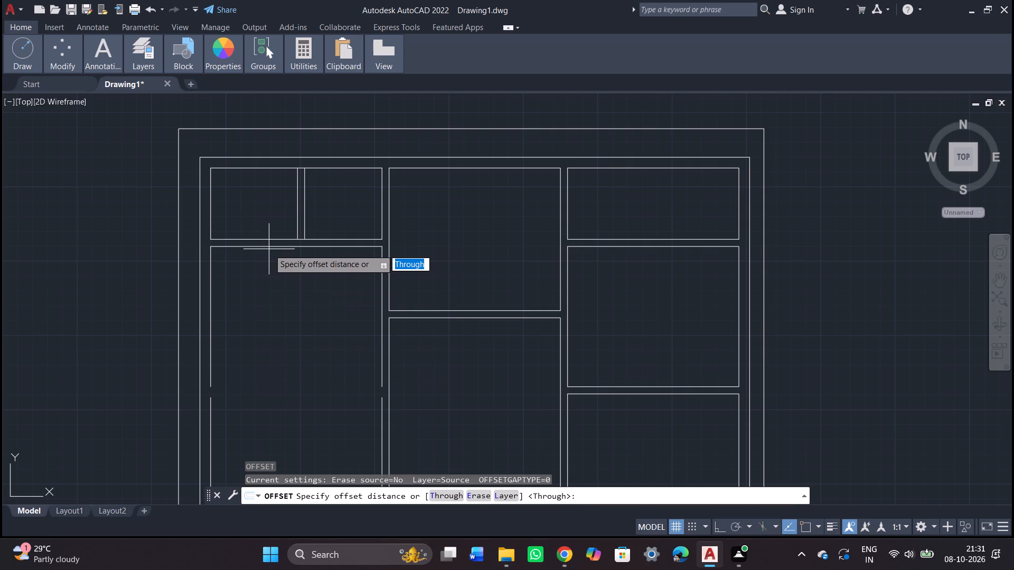
pyautogui.write("10'")
pyautogui.press('Return')
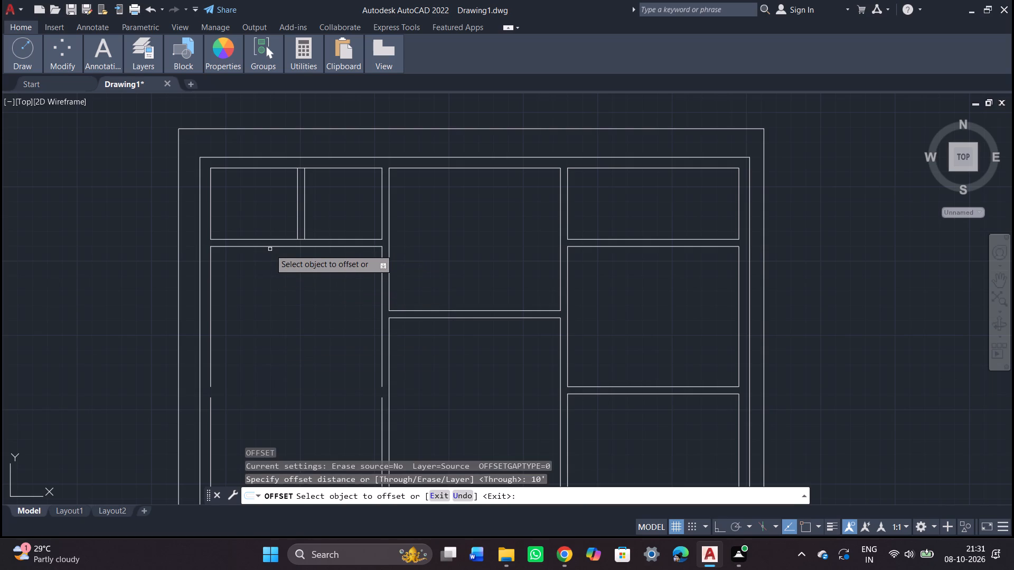
pyautogui.click(270, 246)
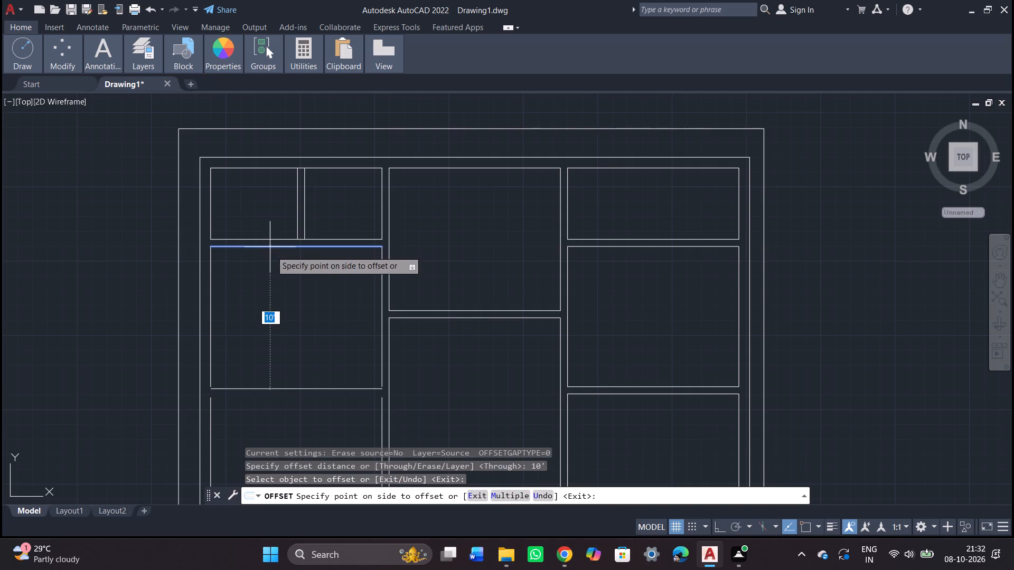
pyautogui.click(297, 343)
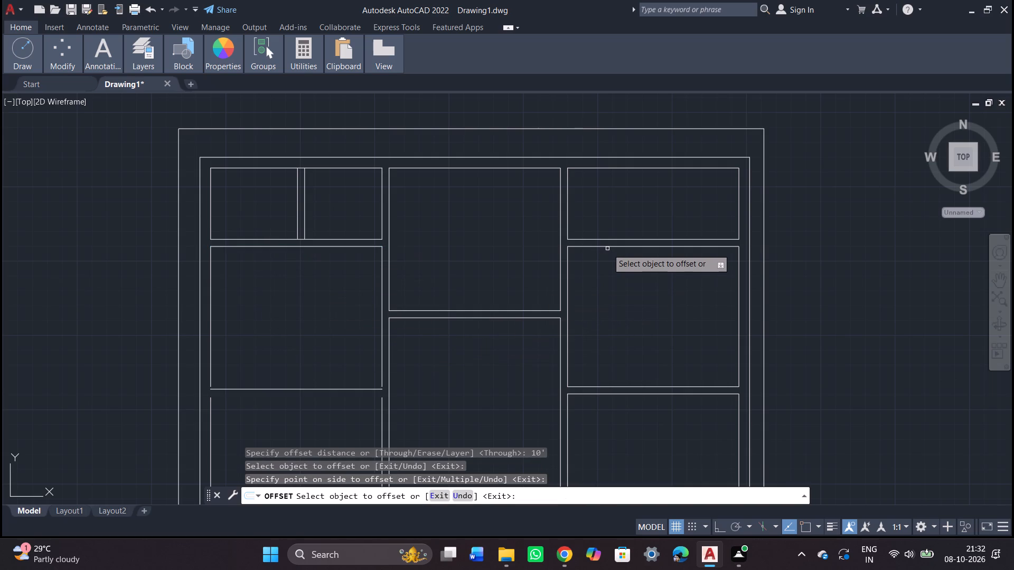
pyautogui.click(606, 247)
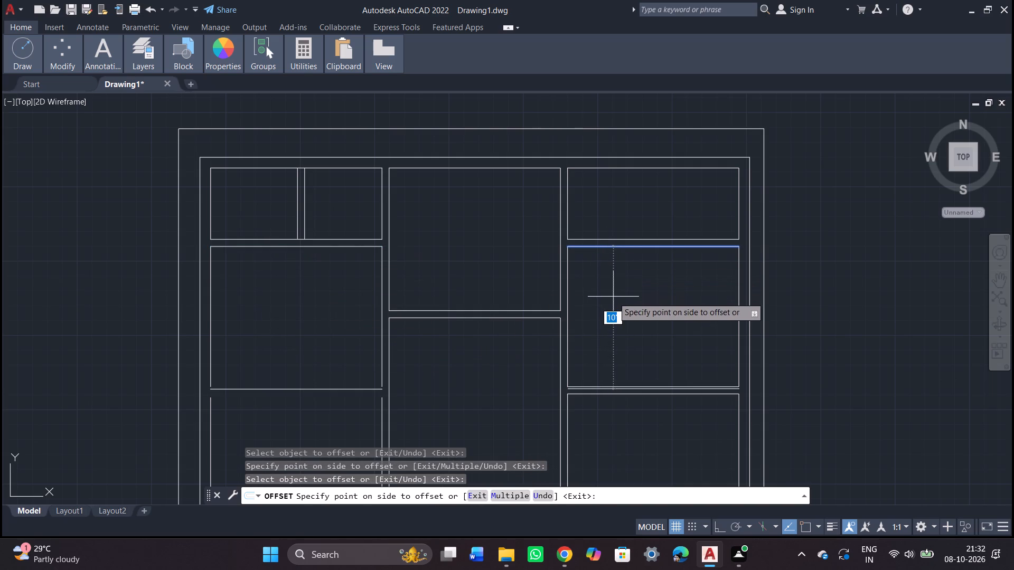
pyautogui.doubleClick(615, 304)
# Delete the two old horizontal partition lines below the right column's second room, keeping the new offset line between them.
pyautogui.scroll(2, 612, 400)
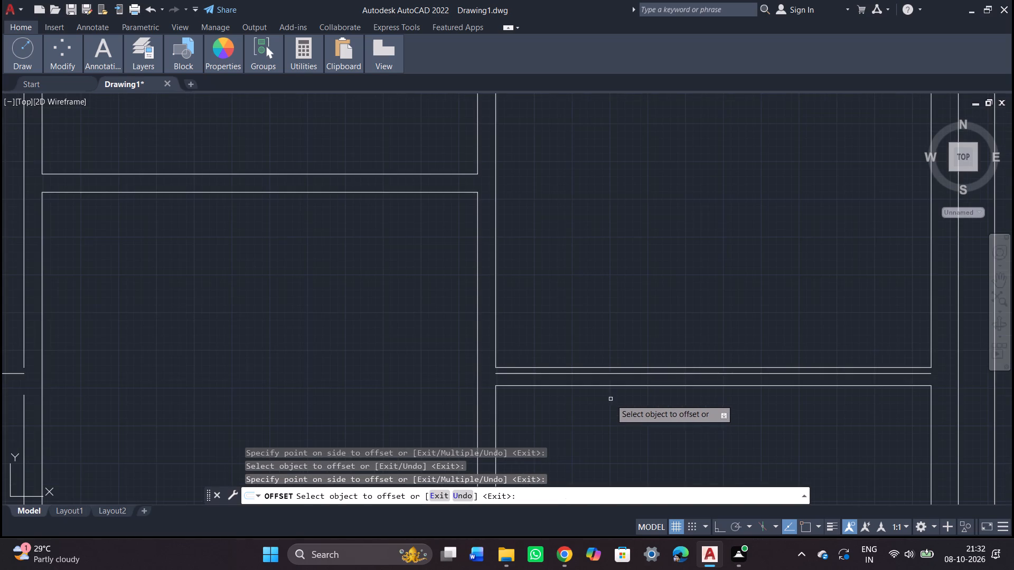
pyautogui.scroll(1, 602, 395)
pyautogui.scroll(-1, 596, 393)
pyautogui.moveTo(596, 393); pyautogui.dragTo(369, 410, button='middle')
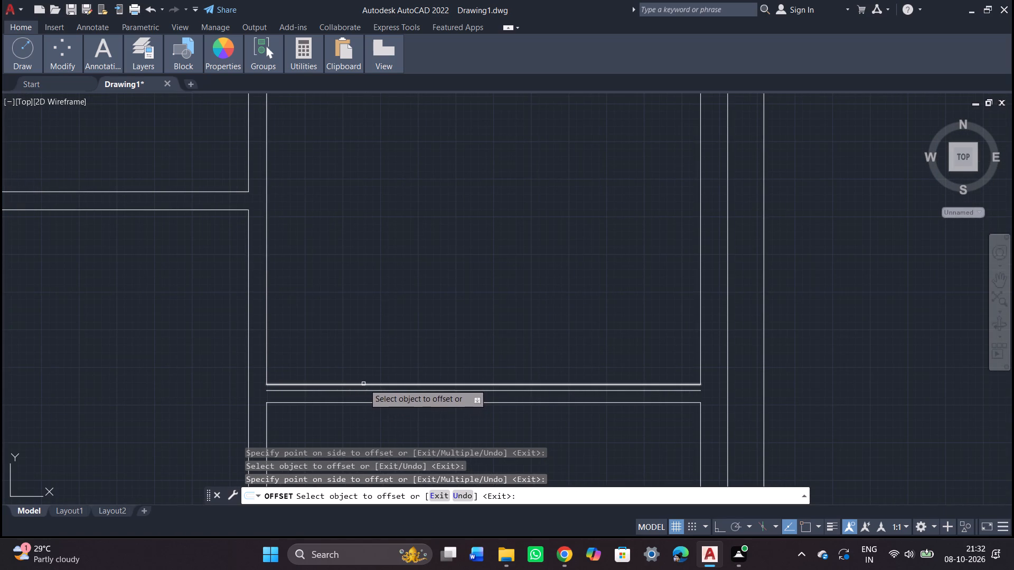
pyautogui.doubleClick(365, 384)
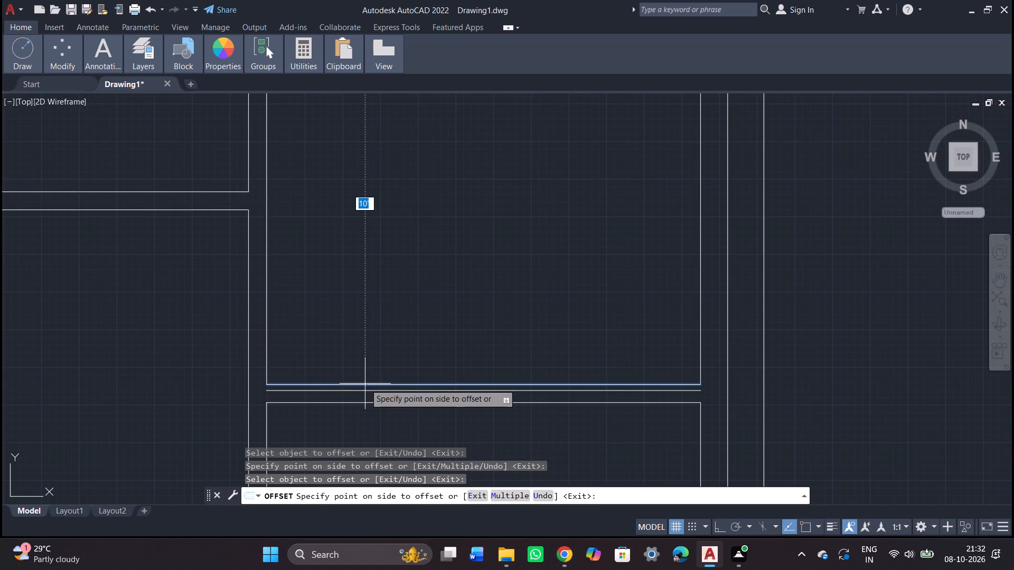
pyautogui.press('Escape')
pyautogui.doubleClick(365, 384)
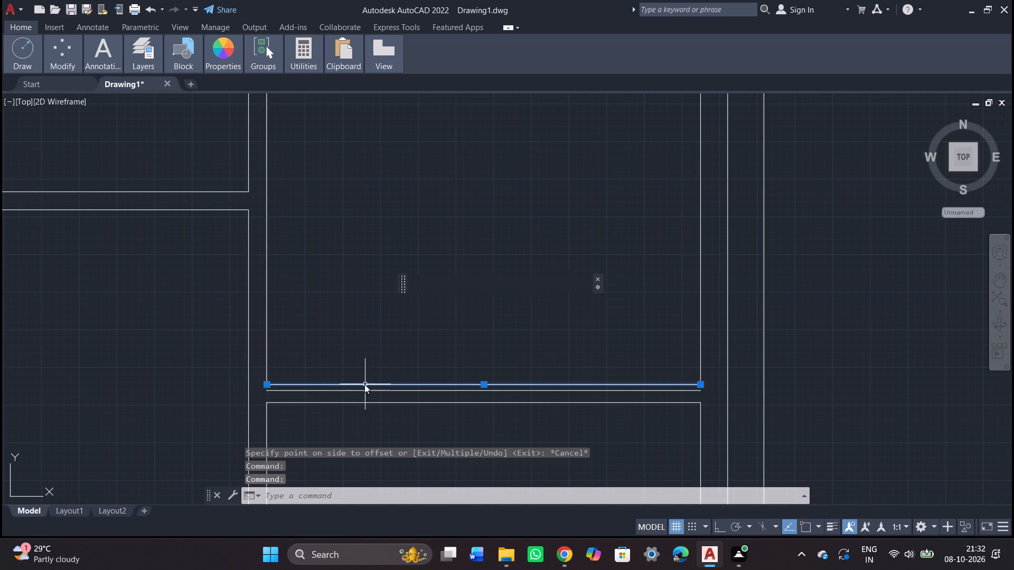
pyautogui.click(416, 403)
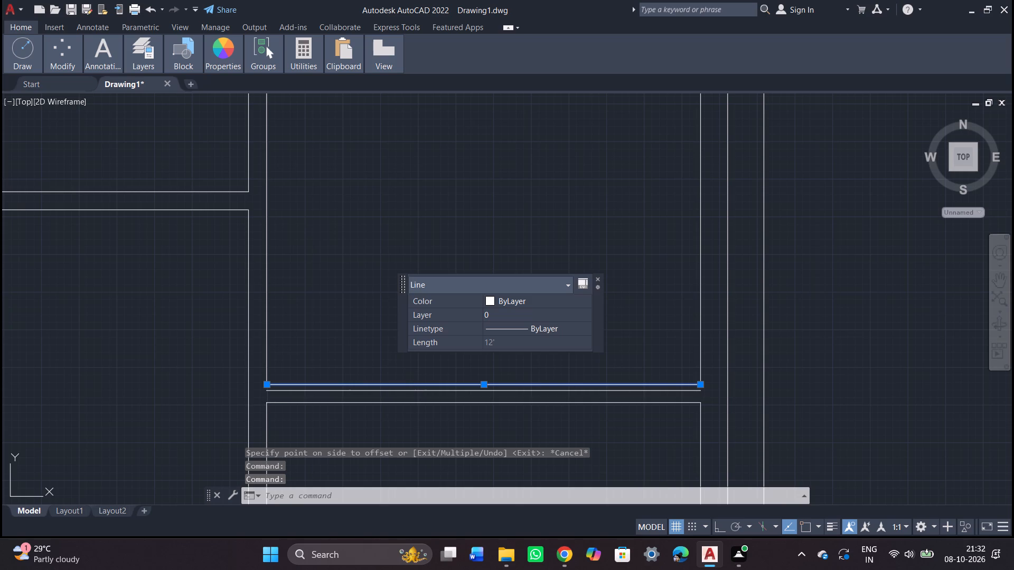
pyautogui.press('Delete')
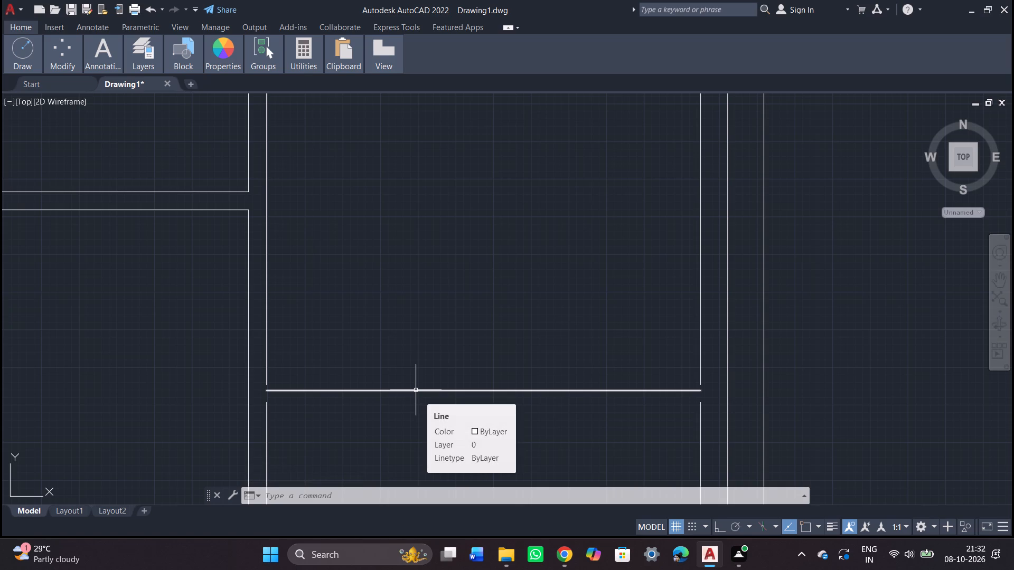
# Offset the right column's new horizontal line 6" downward to form the partition below the second room.
pyautogui.press('o')
pyautogui.press('Return')
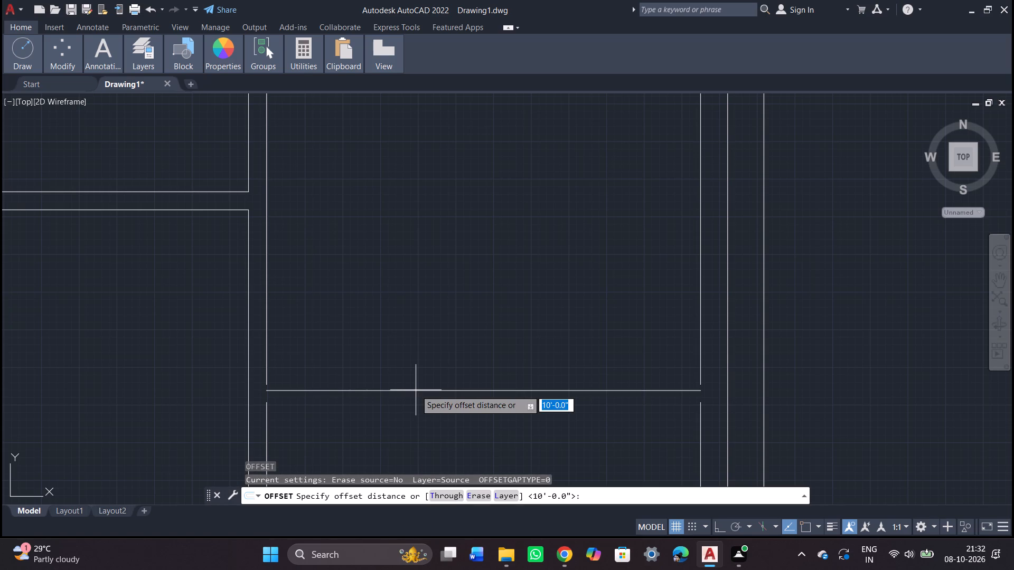
pyautogui.press('Return')
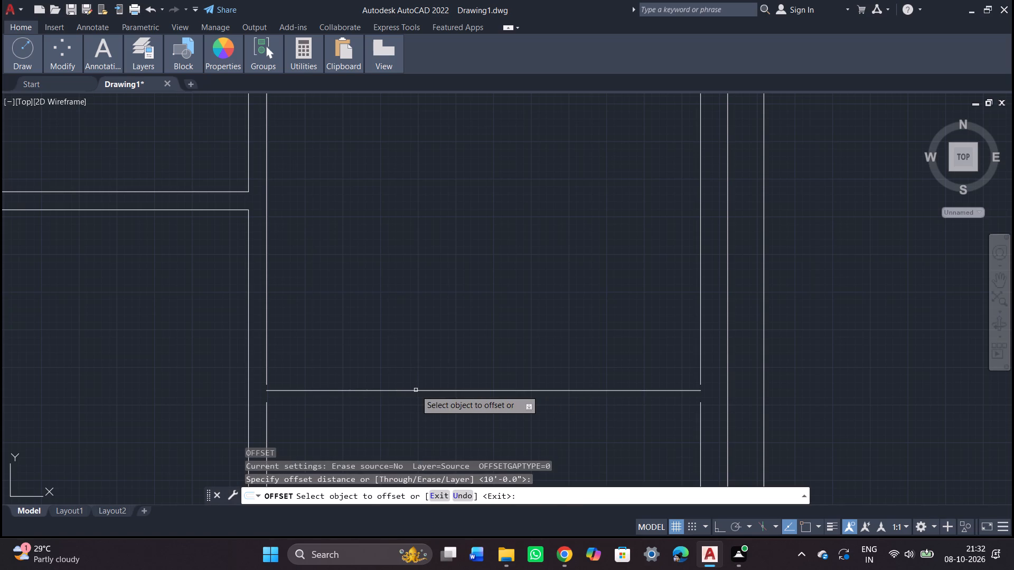
pyautogui.click(416, 390)
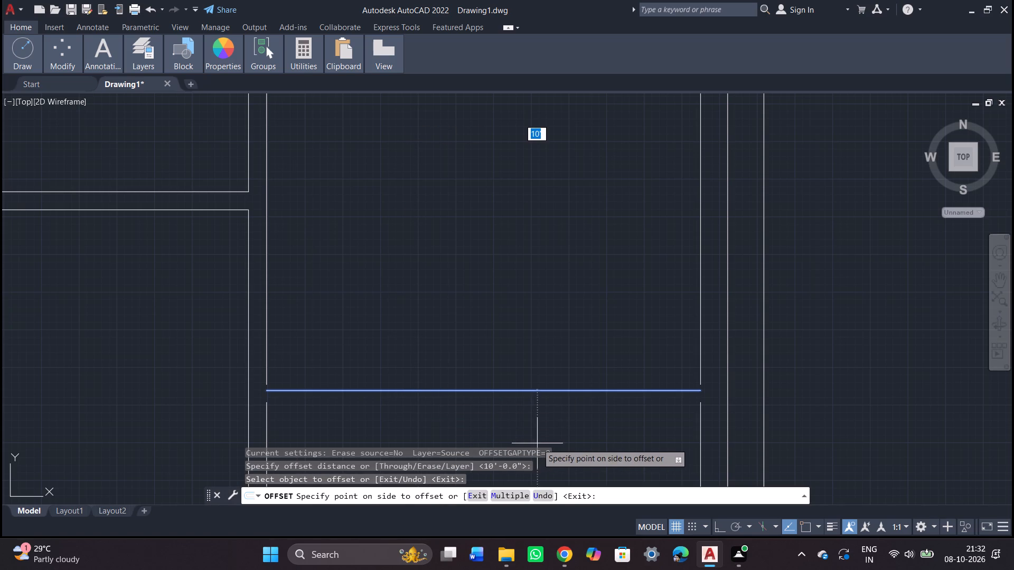
pyautogui.moveTo(550, 442); pyautogui.dragTo(515, 339, button='middle')
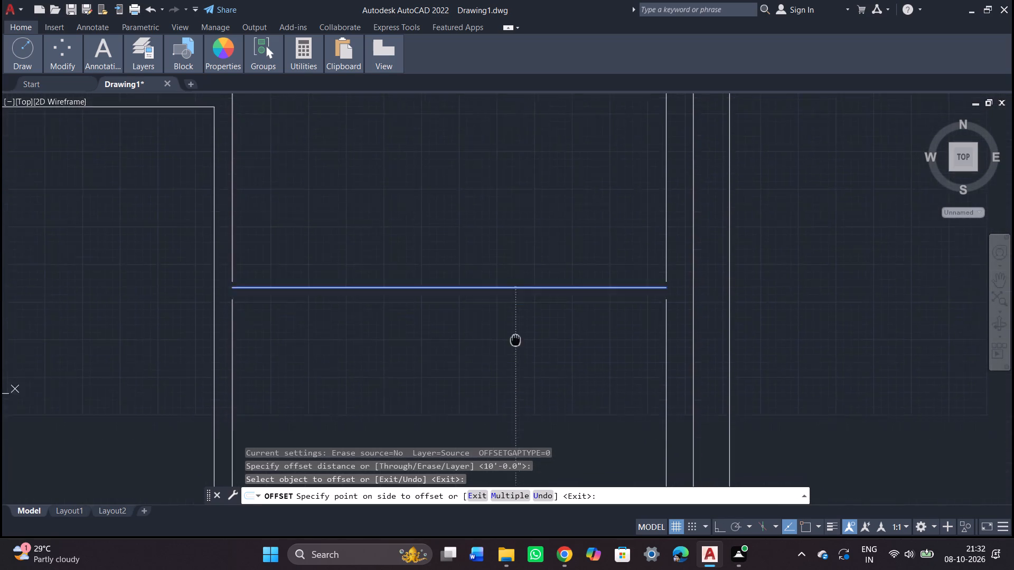
pyautogui.moveTo(515, 339); pyautogui.dragTo(502, 277, button='middle')
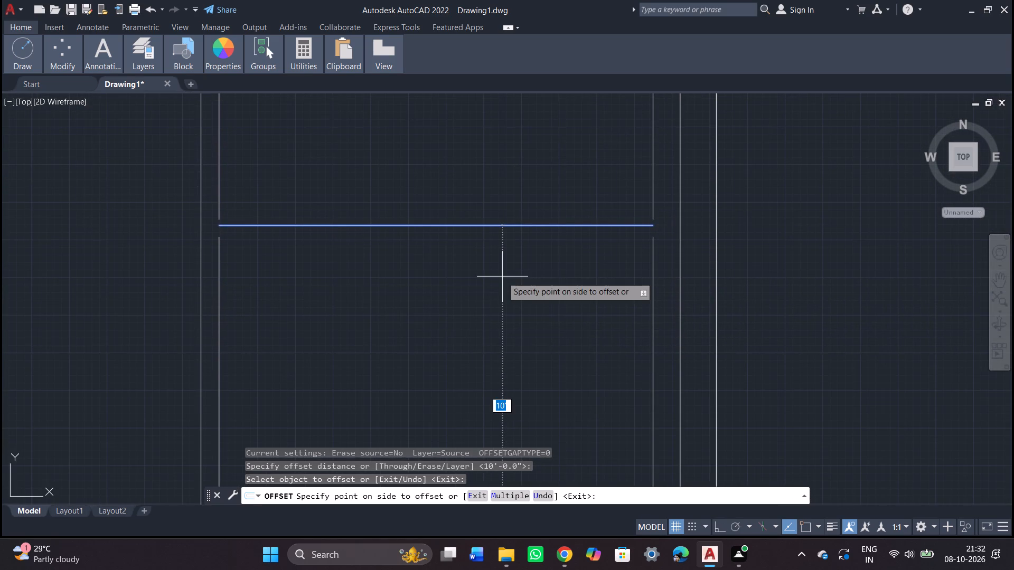
pyautogui.press('6')
pyautogui.press('Return')
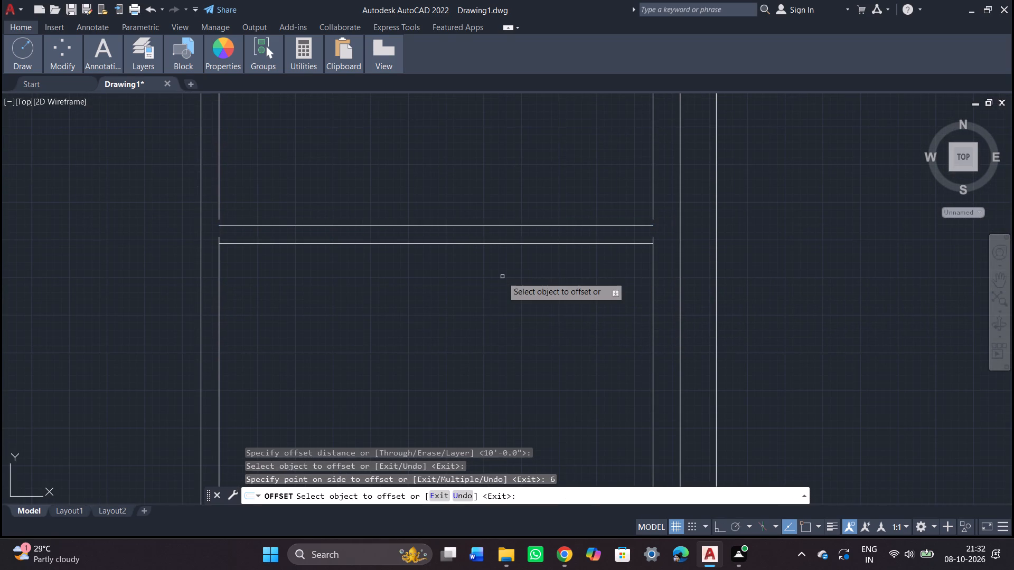
pyautogui.press('Escape')
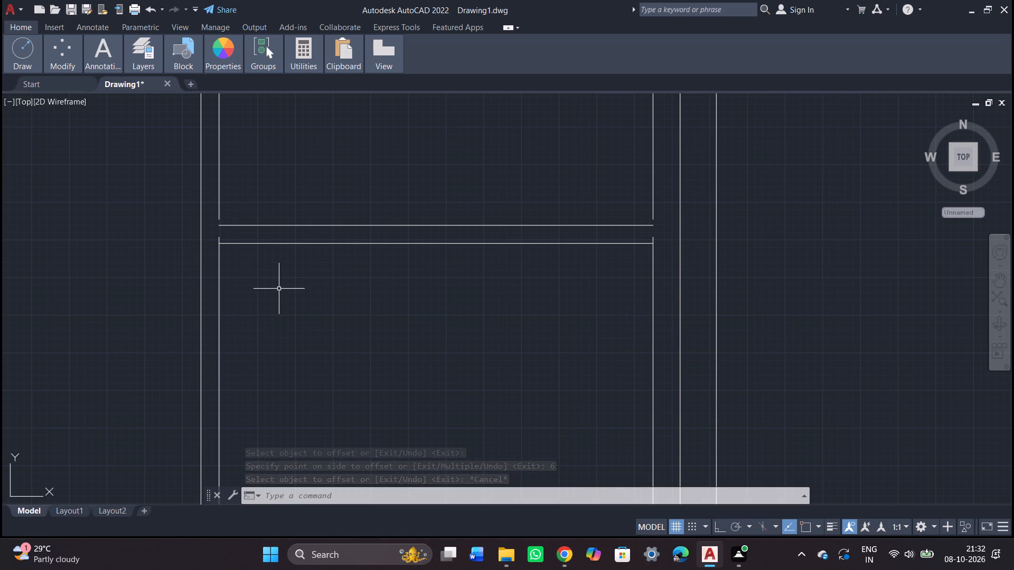
# Extend both vertical side lines of the second rooms in the right and left columns down to their new horizontal lines.
pyautogui.press('e')
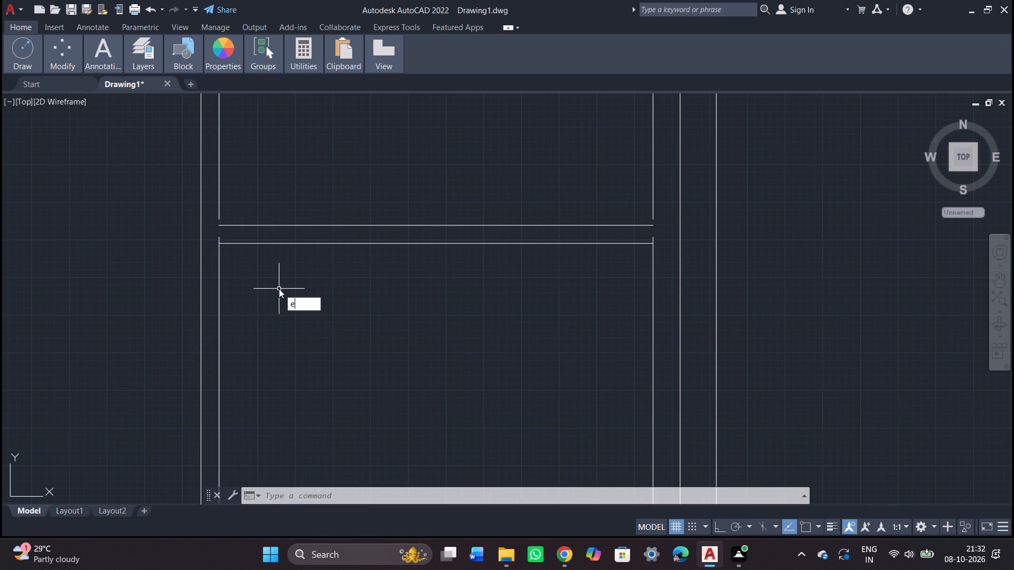
pyautogui.press('x')
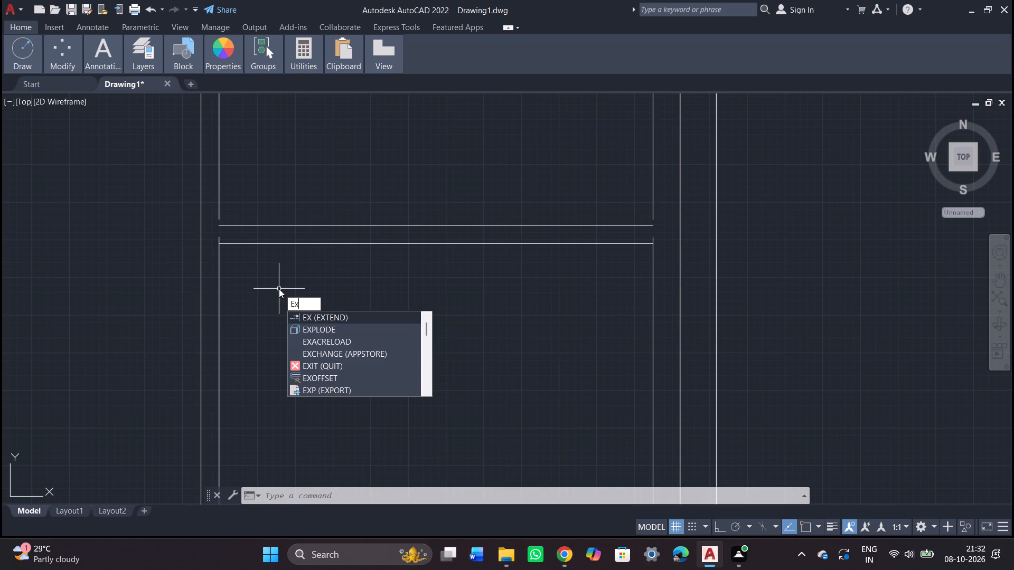
pyautogui.press('Return')
pyautogui.press('Return')
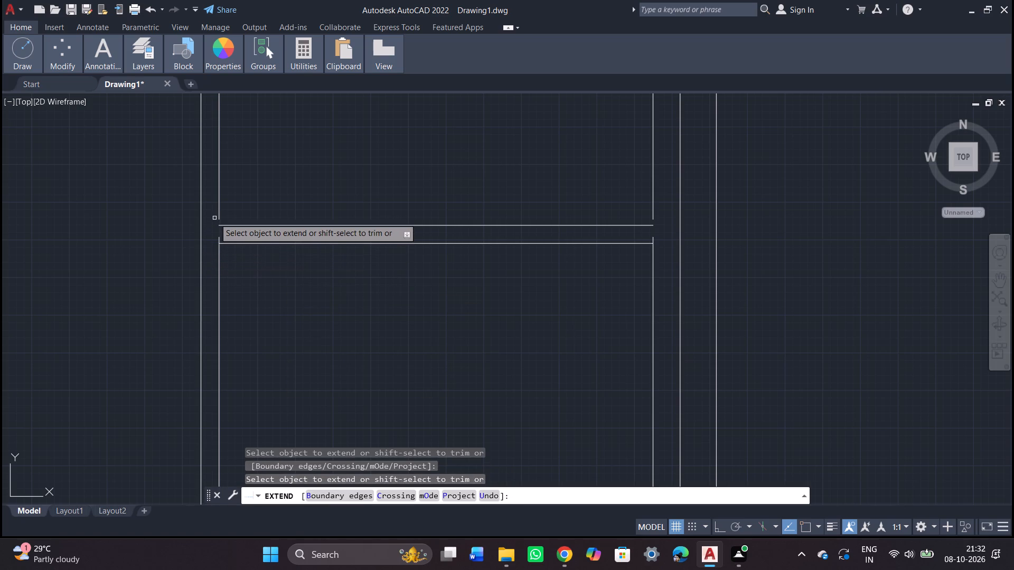
pyautogui.click(218, 198)
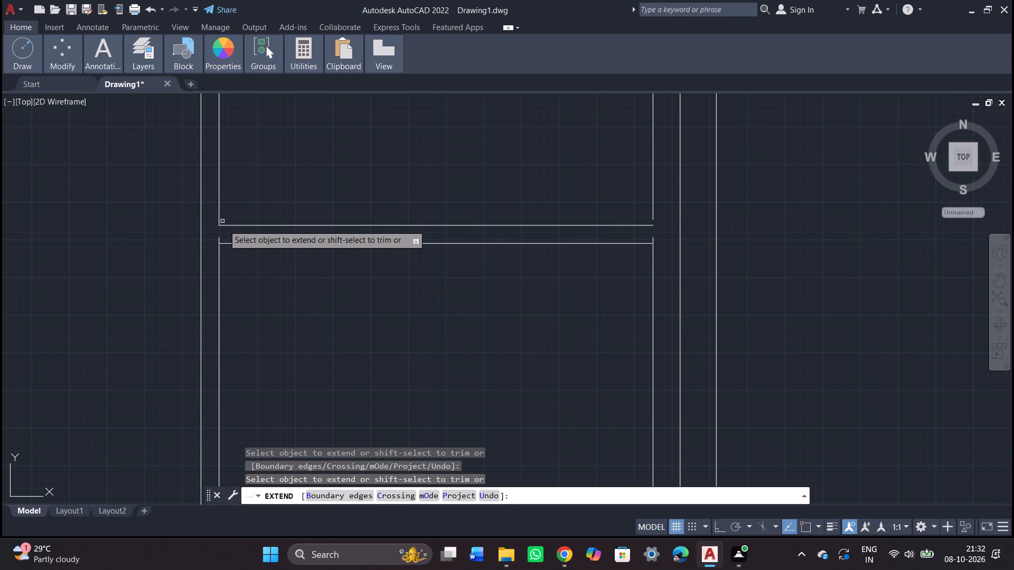
pyautogui.click(654, 189)
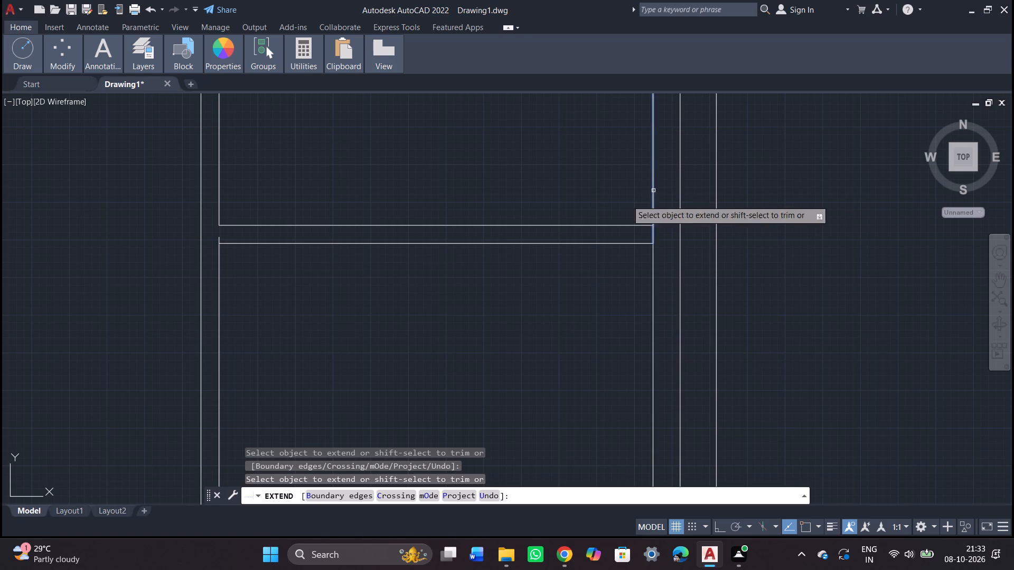
pyautogui.moveTo(113, 262); pyautogui.dragTo(466, 296, button='middle')
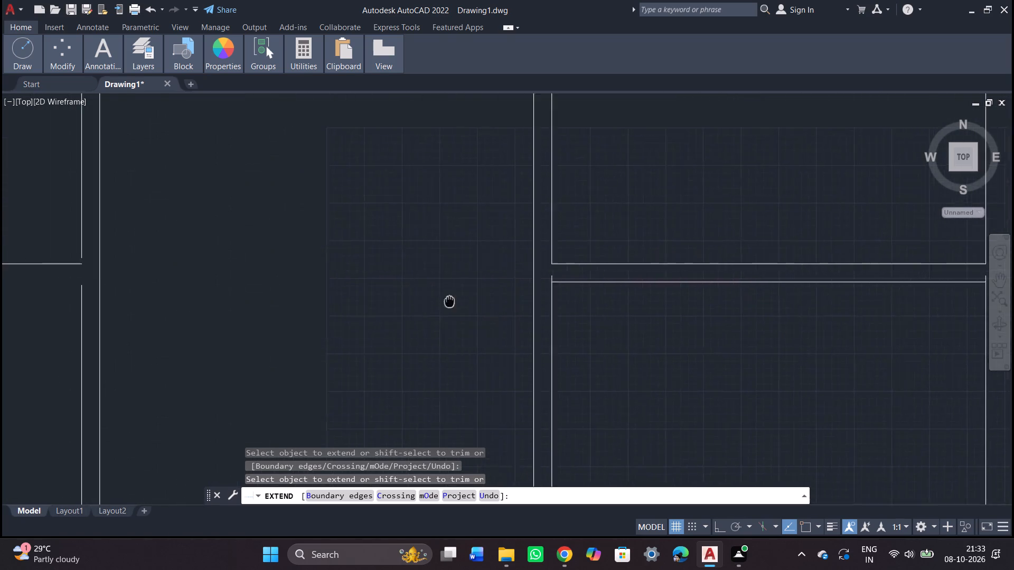
pyautogui.moveTo(466, 296); pyautogui.dragTo(702, 268, button='middle')
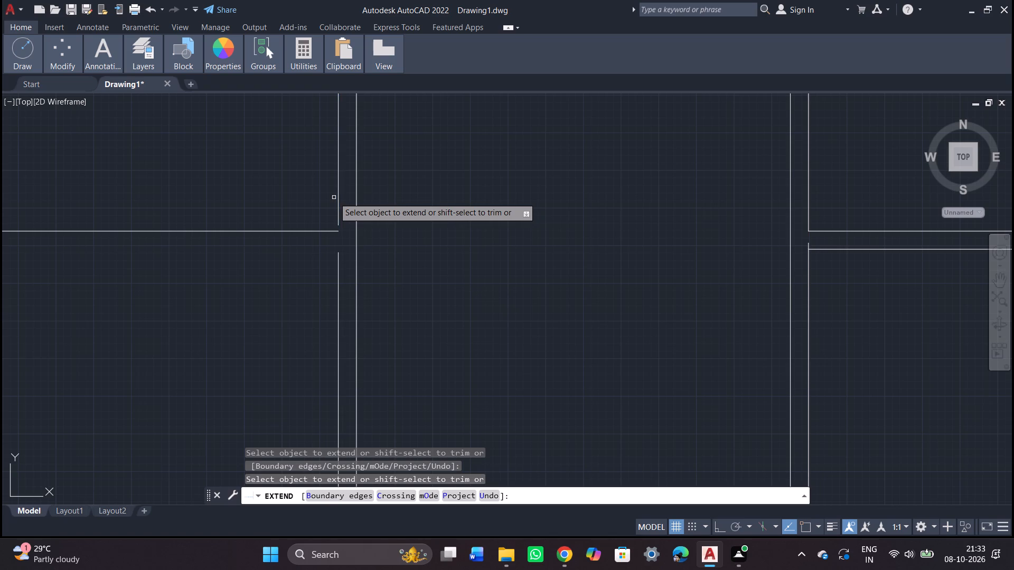
pyautogui.click(337, 201)
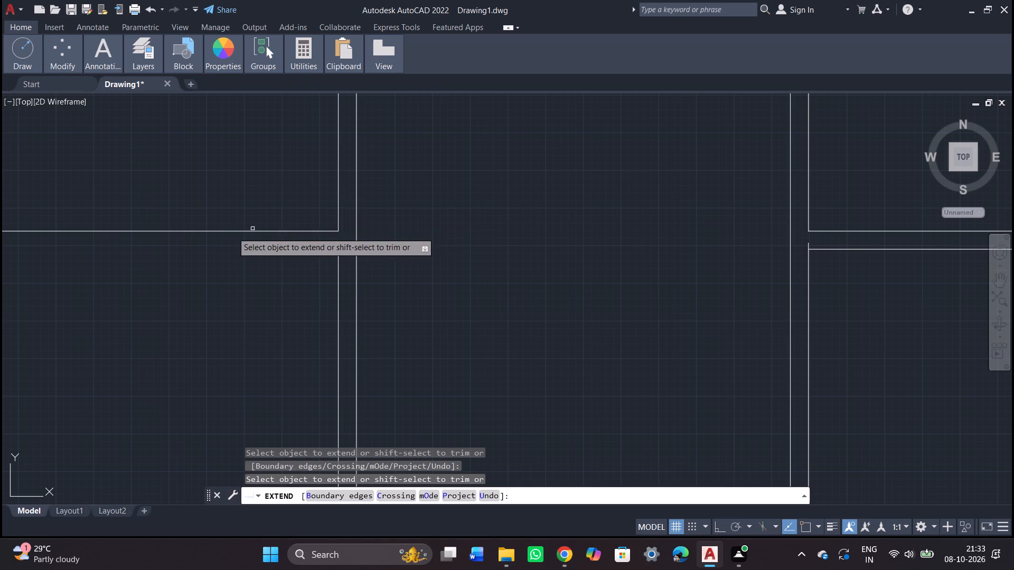
pyautogui.scroll(1, 157, 231)
pyautogui.moveTo(157, 231); pyautogui.dragTo(678, 225, button='middle')
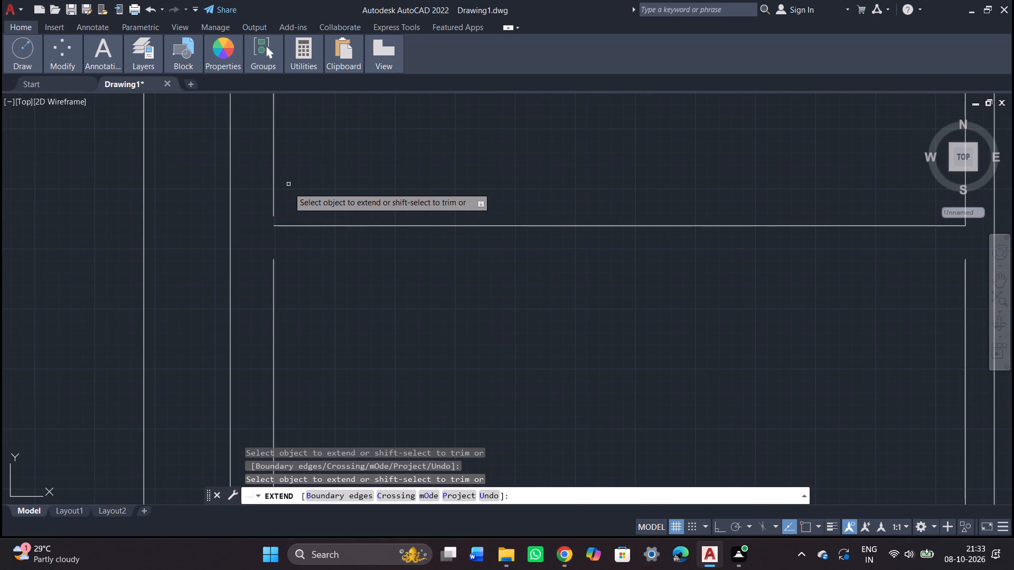
pyautogui.click(273, 201)
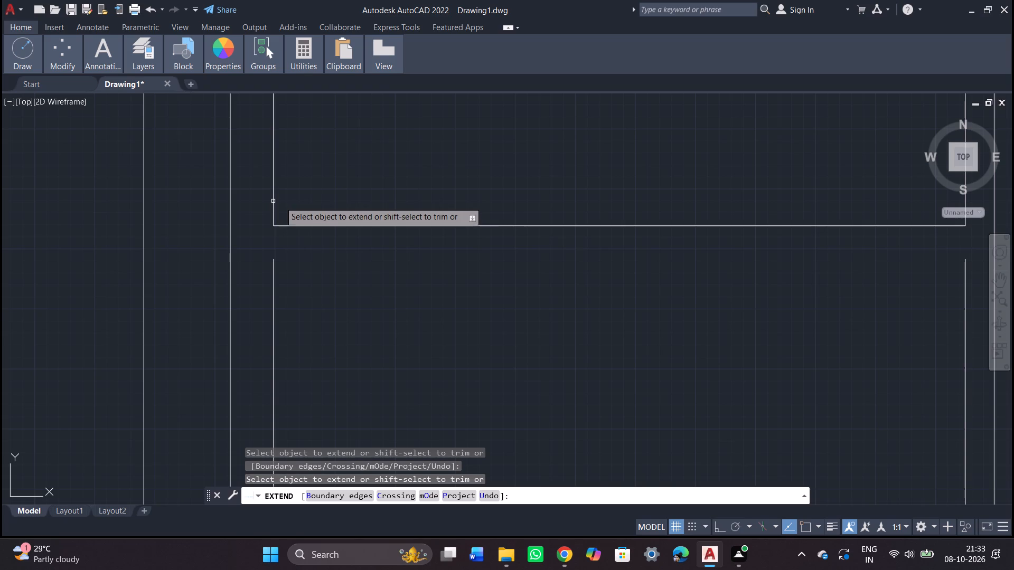
pyautogui.scroll(-1, 320, 196)
pyautogui.moveTo(320, 196); pyautogui.dragTo(18, 266, button='middle')
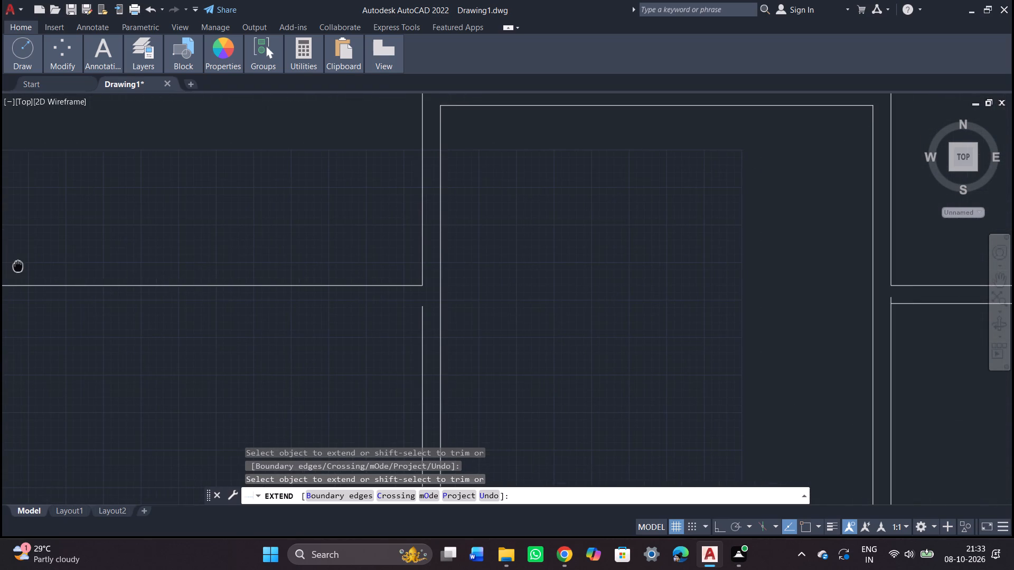
pyautogui.moveTo(18, 266); pyautogui.dragTo(17, 266, button='middle')
pyautogui.scroll(-2, 74, 223)
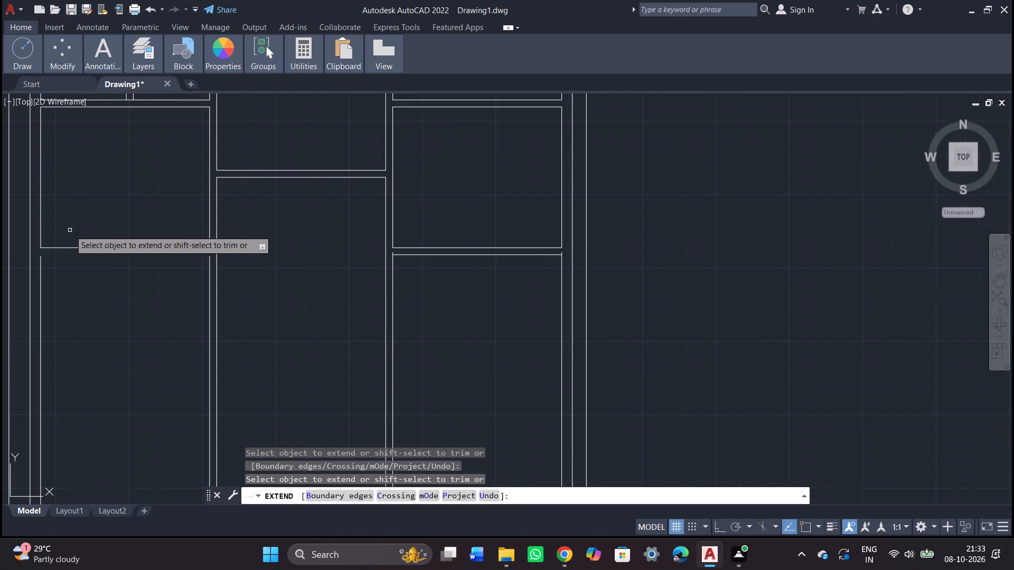
# Measure the sizes of the second room and the top room in the right column.
pyautogui.scroll(-1, 69, 230)
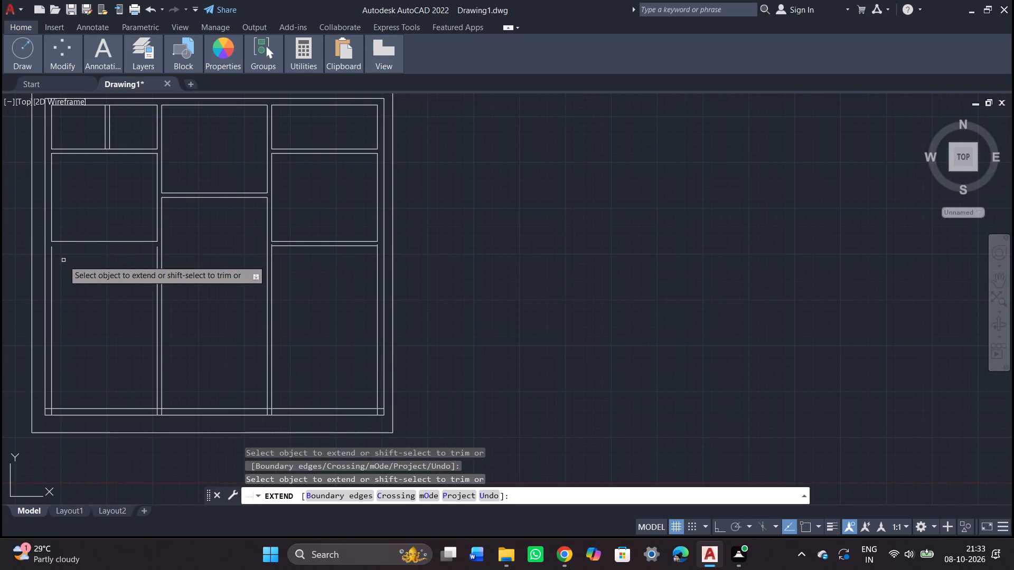
pyautogui.middleClick(98, 218)
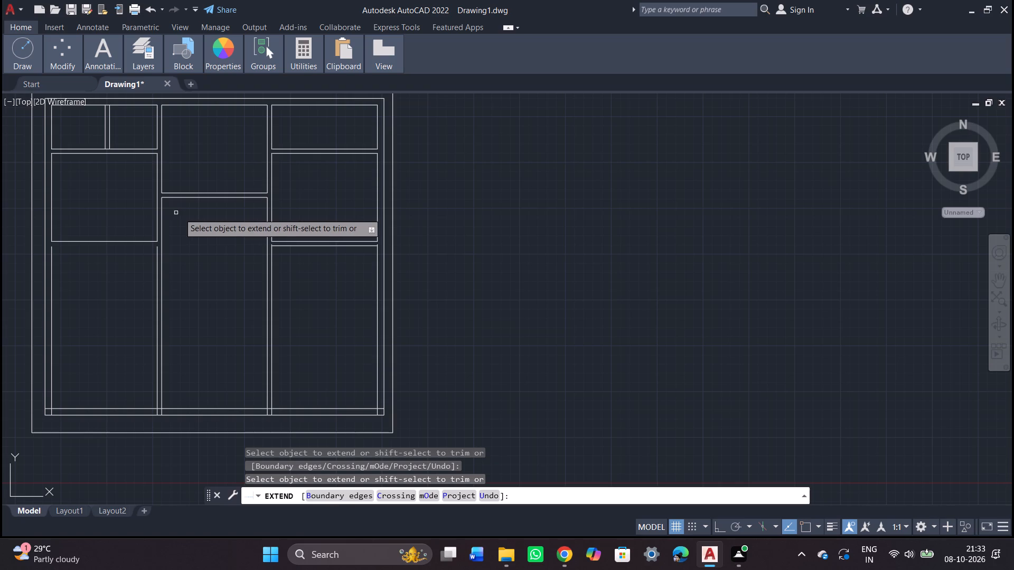
pyautogui.moveTo(192, 223); pyautogui.dragTo(354, 245, button='middle')
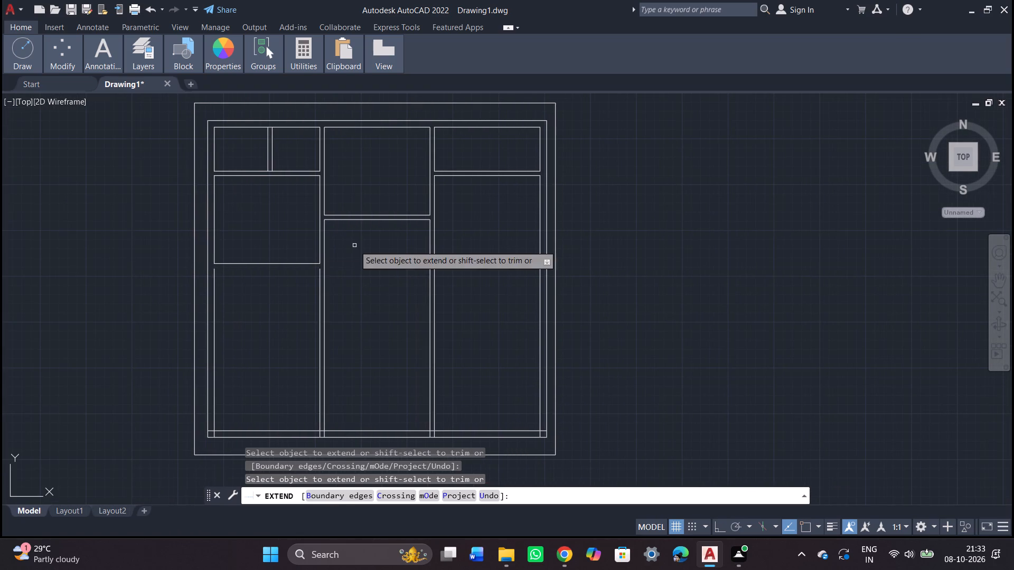
pyautogui.scroll(1, 262, 239)
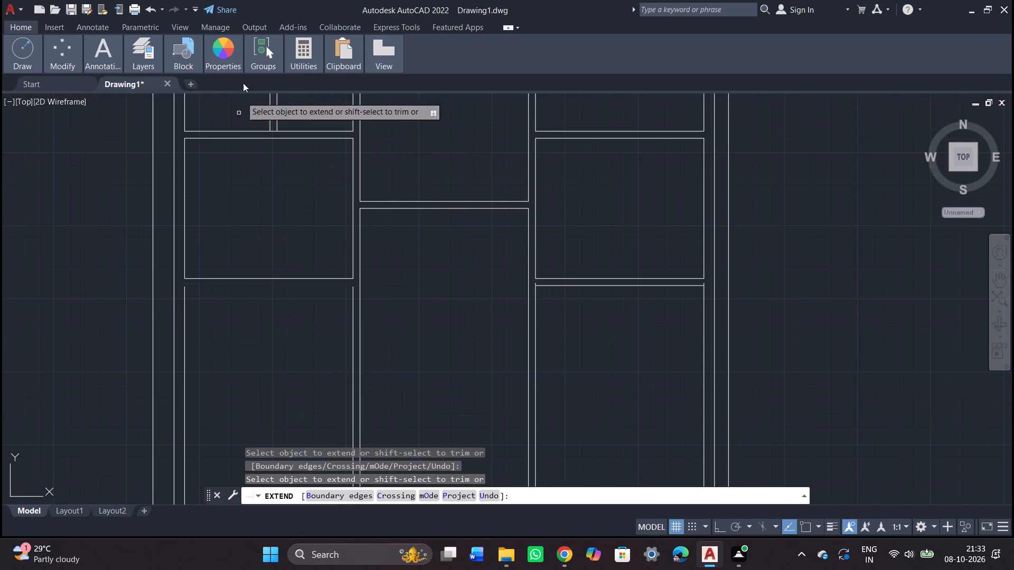
pyautogui.click(305, 86)
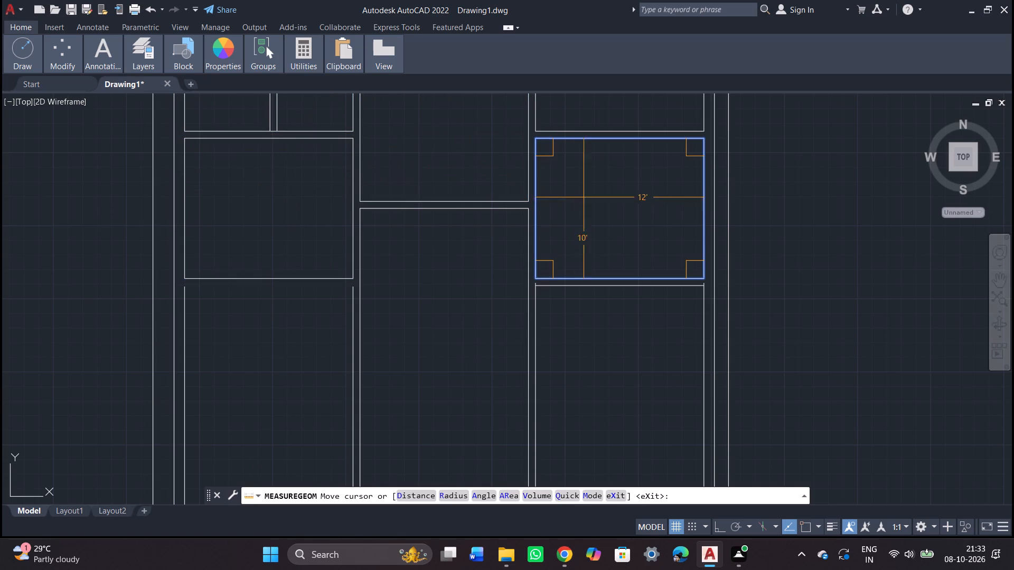
pyautogui.moveTo(609, 205); pyautogui.dragTo(611, 300, button='middle')
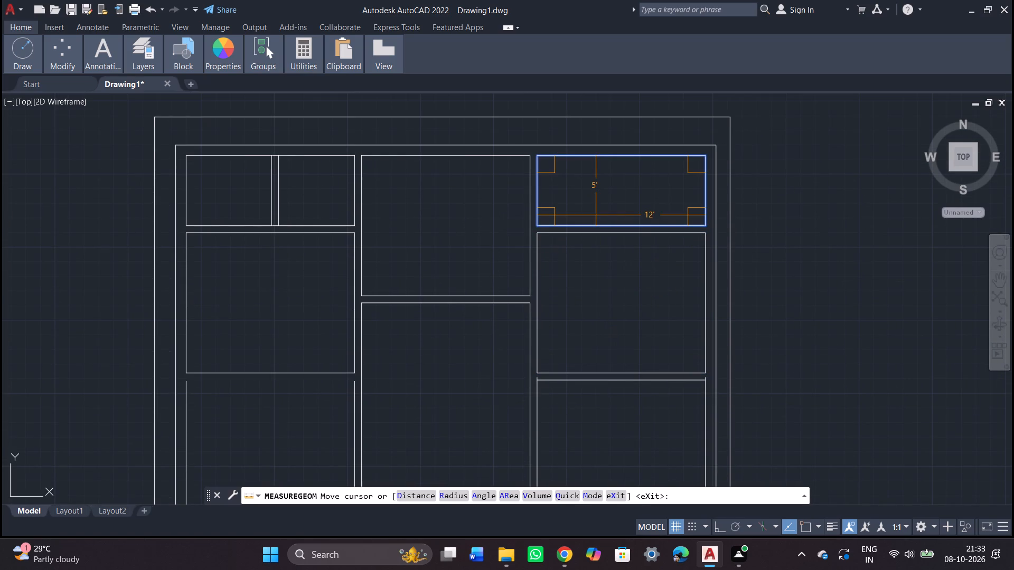
pyautogui.press('Escape')
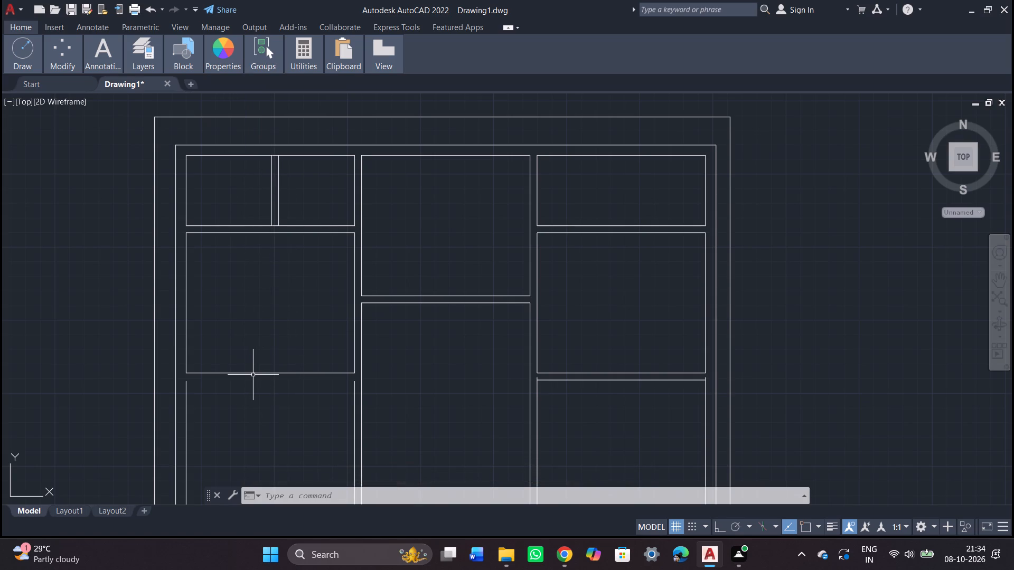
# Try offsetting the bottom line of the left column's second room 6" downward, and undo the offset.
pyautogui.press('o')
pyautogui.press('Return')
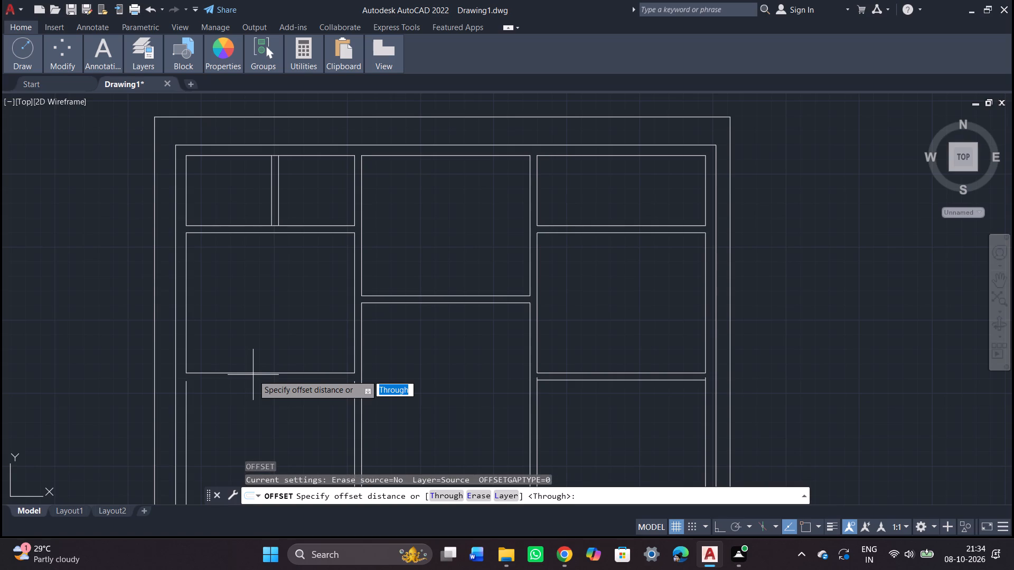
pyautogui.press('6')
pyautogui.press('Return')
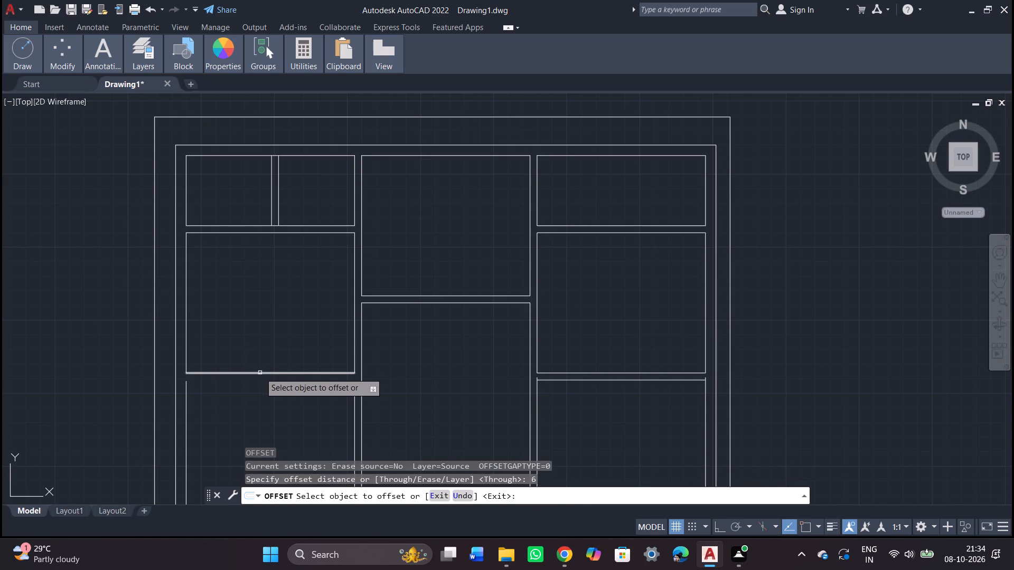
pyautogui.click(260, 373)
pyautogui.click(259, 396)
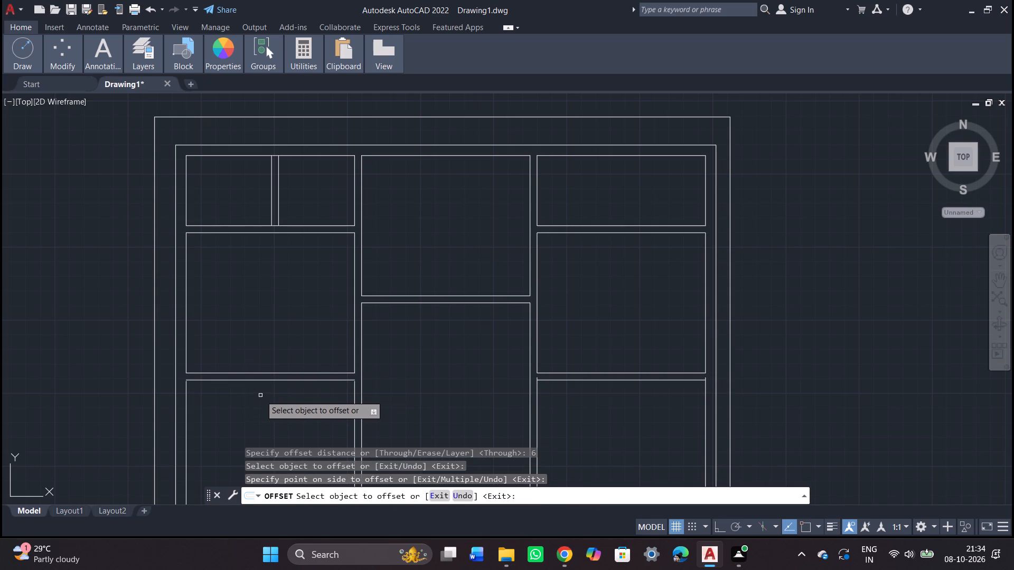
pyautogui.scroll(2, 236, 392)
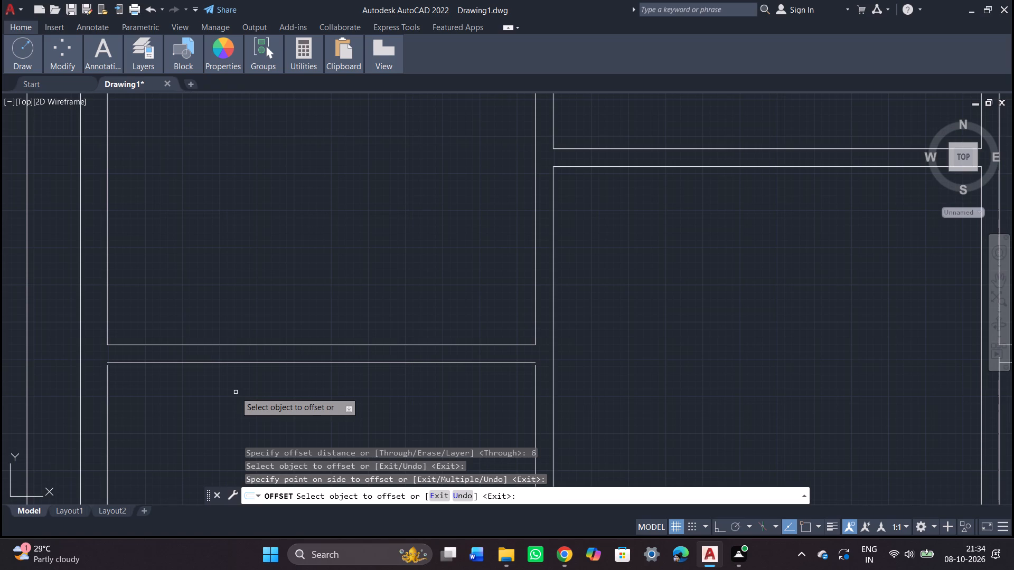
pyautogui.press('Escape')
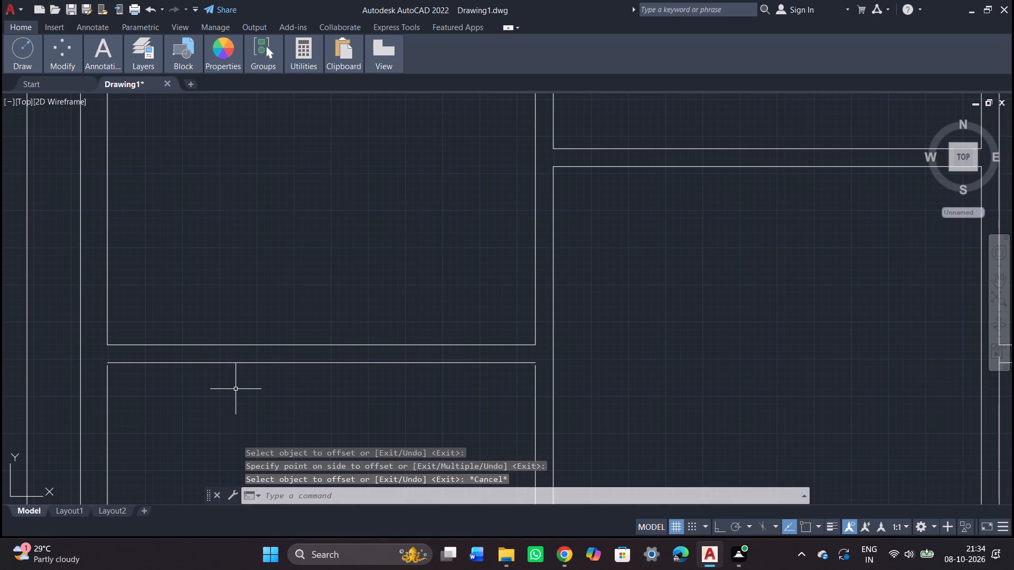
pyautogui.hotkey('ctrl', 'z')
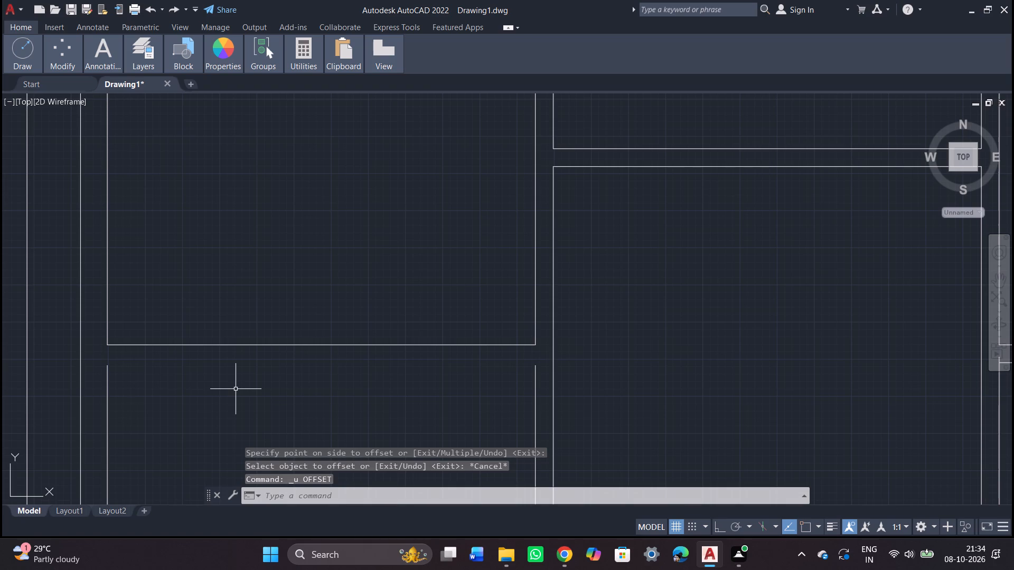
# Offset the bottom line of the left column's second room 9" downward to form the partition below it.
pyautogui.press('9')
pyautogui.press('Escape')
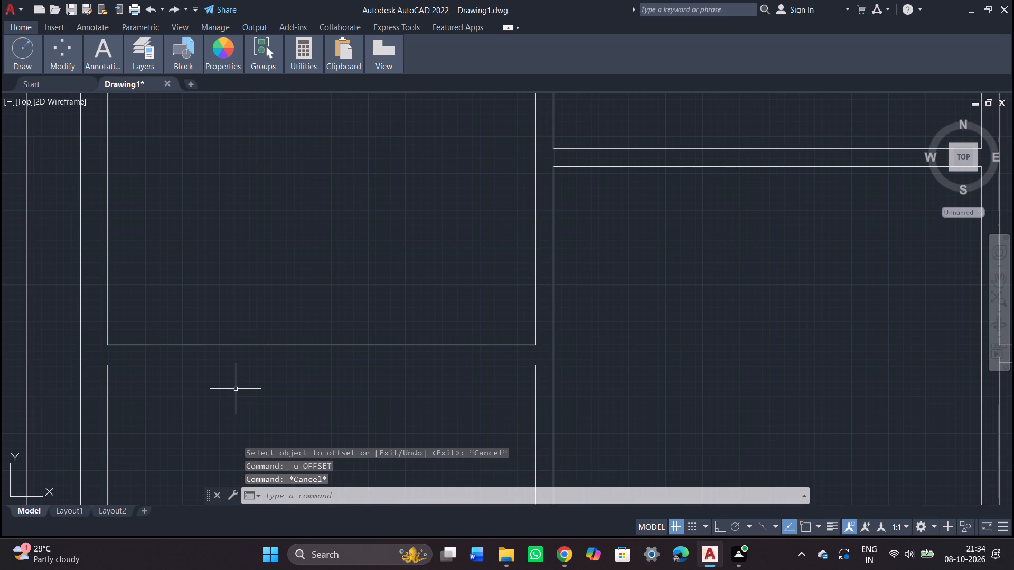
pyautogui.press('o')
pyautogui.press('Return')
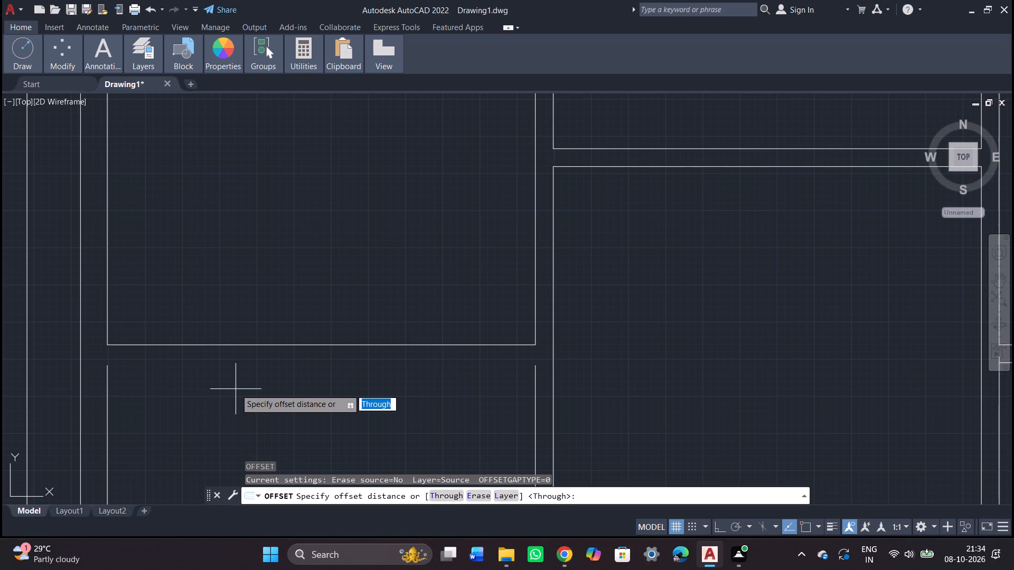
pyautogui.press('9')
pyautogui.press('Return')
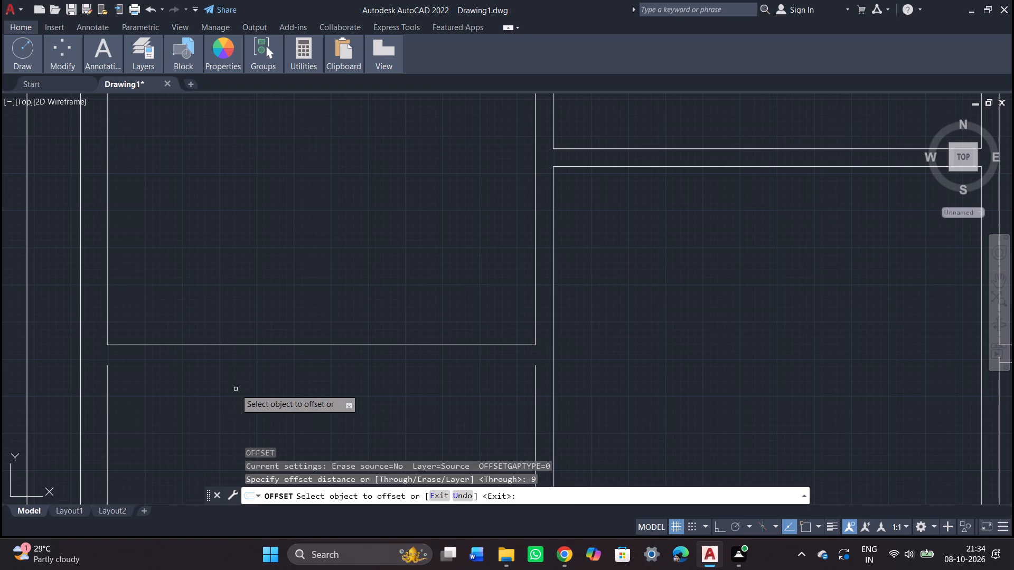
pyautogui.click(252, 345)
pyautogui.click(262, 381)
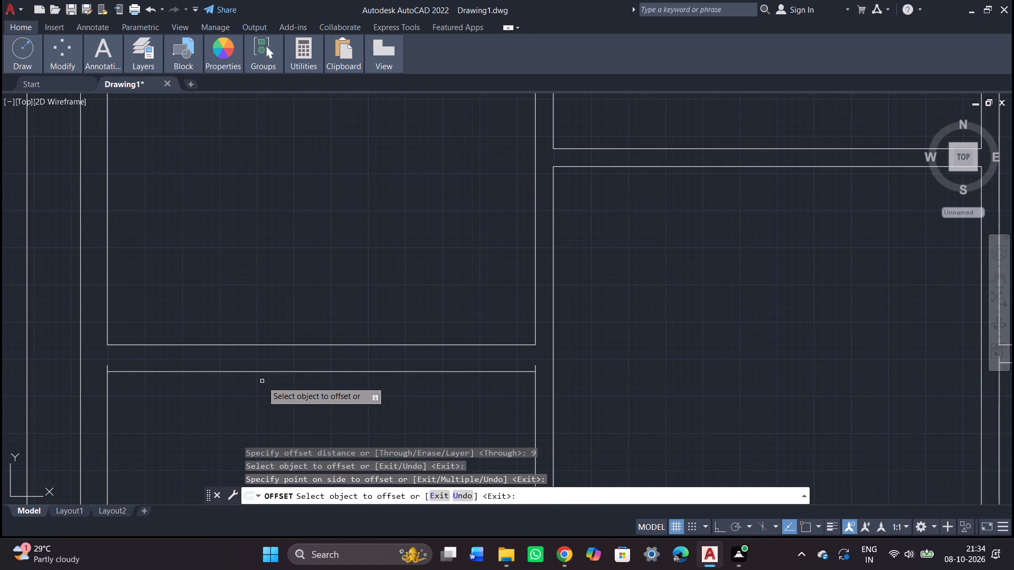
pyautogui.press('Escape')
# Trim both vertical side lines of the left column's third room where they overshoot its new top line.
pyautogui.write('tr')
pyautogui.press('Return')
pyautogui.press('Return')
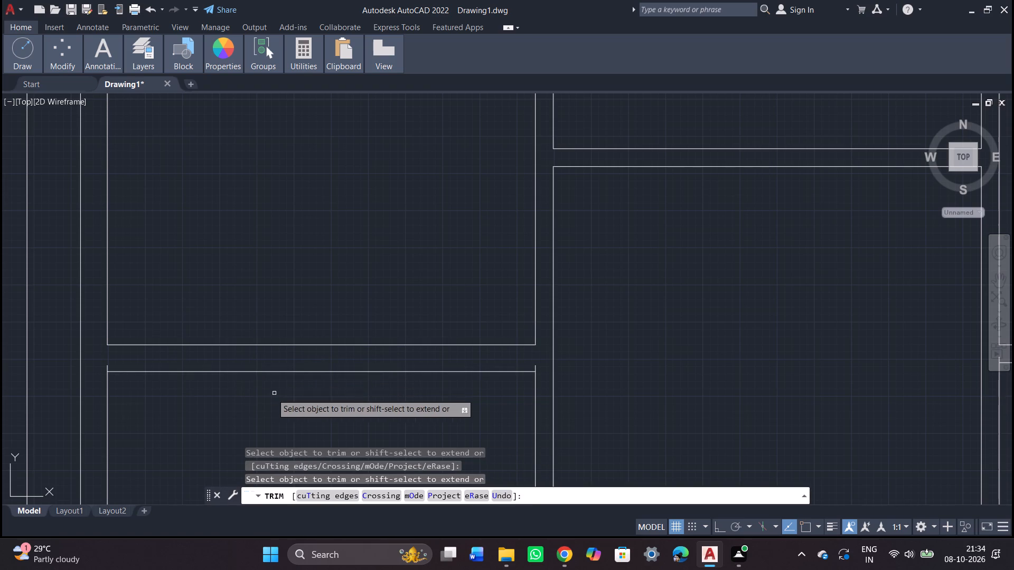
pyautogui.scroll(2, 157, 383)
pyautogui.click(29, 347)
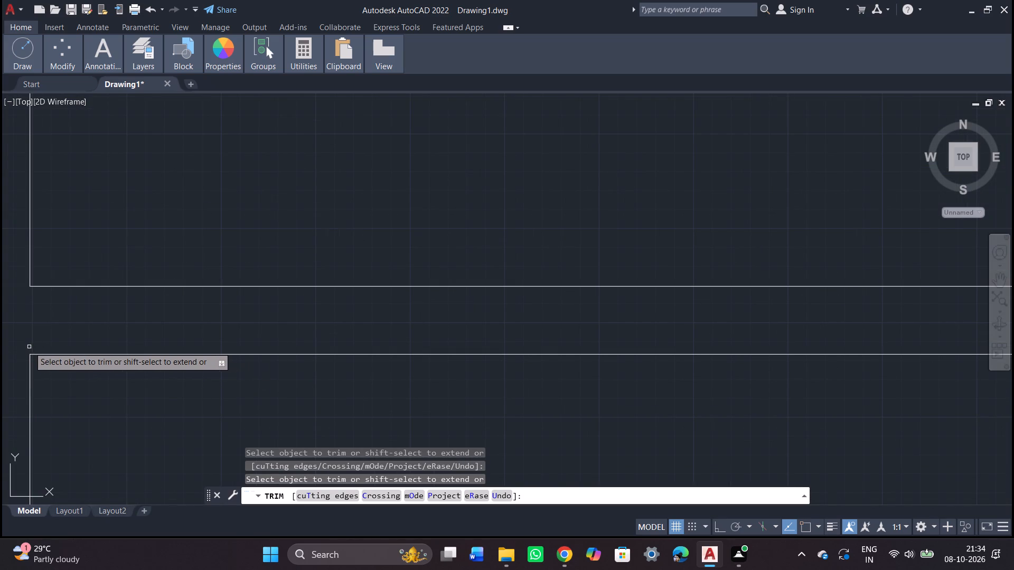
pyautogui.scroll(-4, 29, 347)
pyautogui.scroll(4, 182, 353)
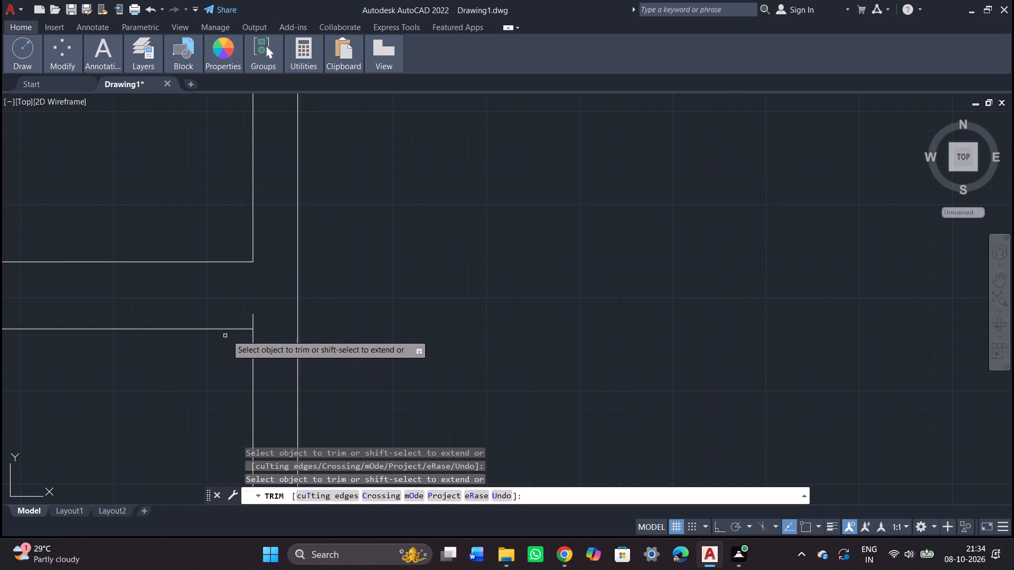
pyautogui.click(251, 323)
pyautogui.scroll(-3, 251, 323)
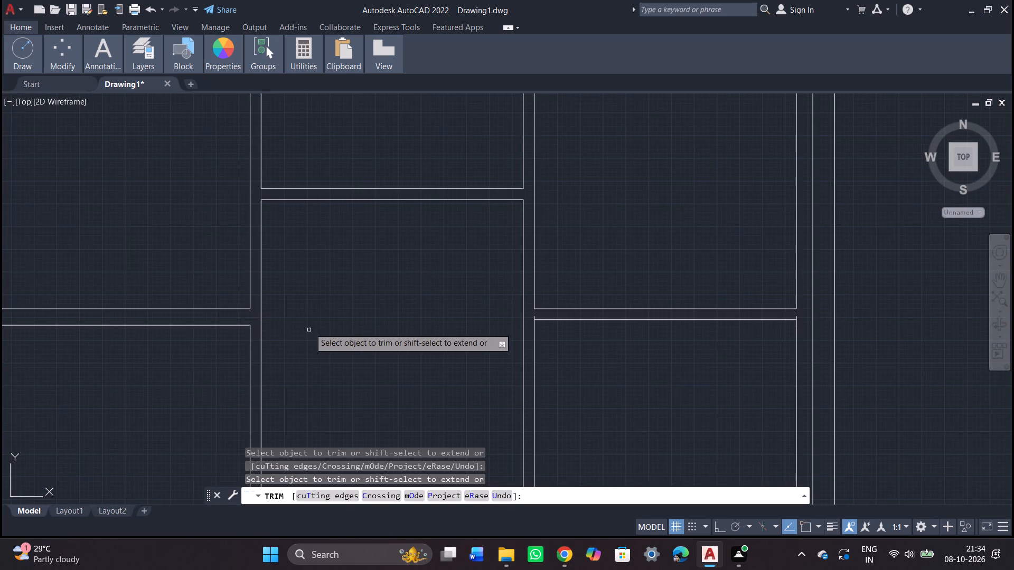
# Trim the horizontal line segments at both ends of the partition between the two small rooms atop the left column.
pyautogui.scroll(-2, 314, 323)
pyautogui.scroll(2, 231, 278)
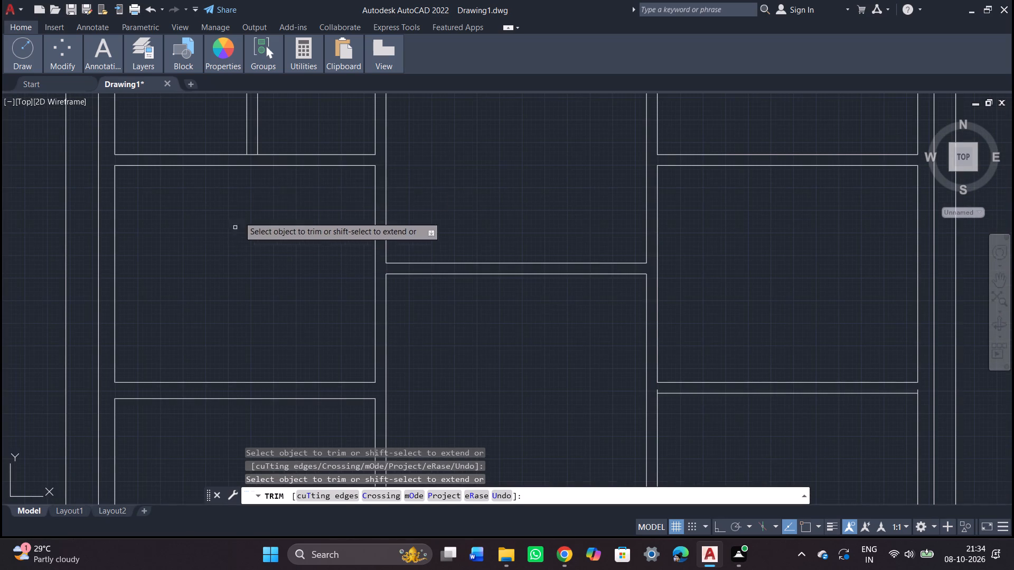
pyautogui.click(254, 156)
pyautogui.moveTo(254, 156); pyautogui.dragTo(279, 259, button='middle')
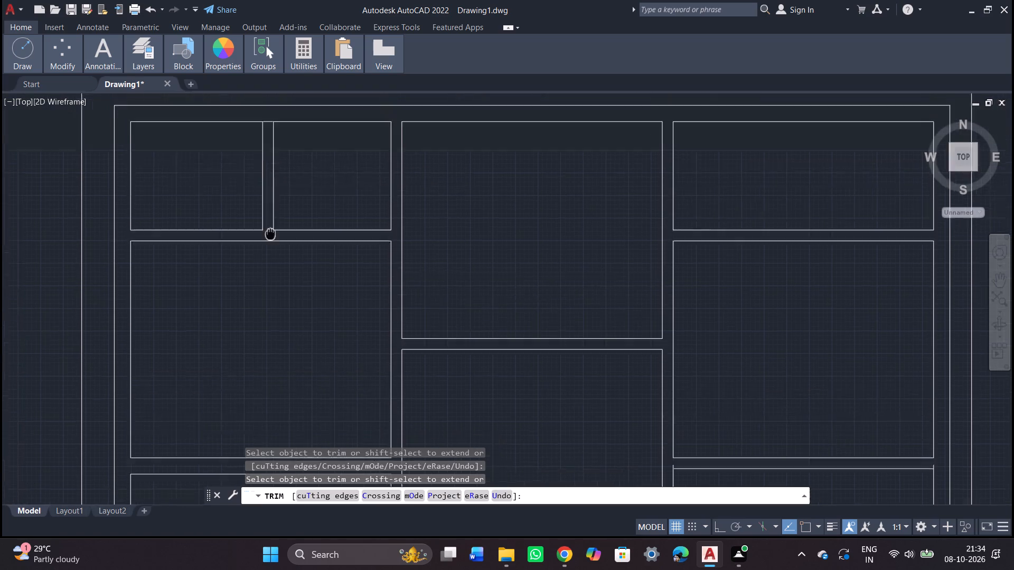
pyautogui.moveTo(279, 259); pyautogui.dragTo(286, 298, button='middle')
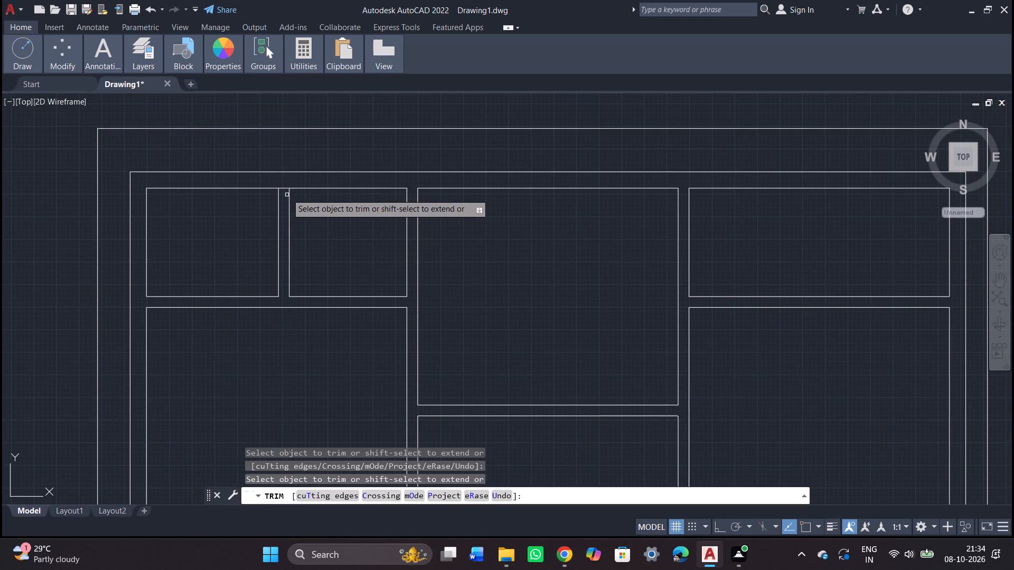
pyautogui.doubleClick(286, 186)
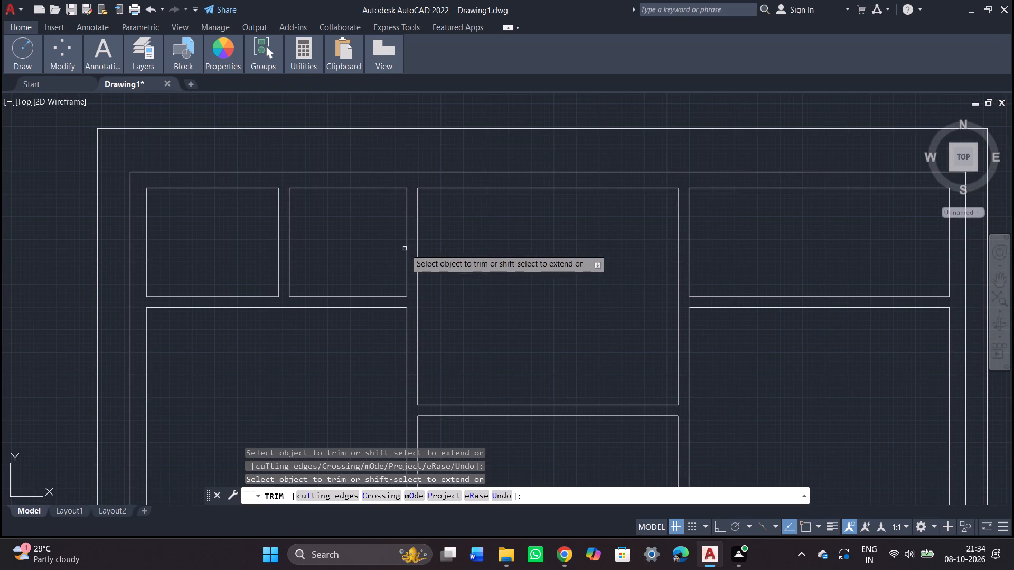
pyautogui.scroll(-1, 407, 249)
pyautogui.moveTo(406, 249); pyautogui.dragTo(167, 243, button='middle')
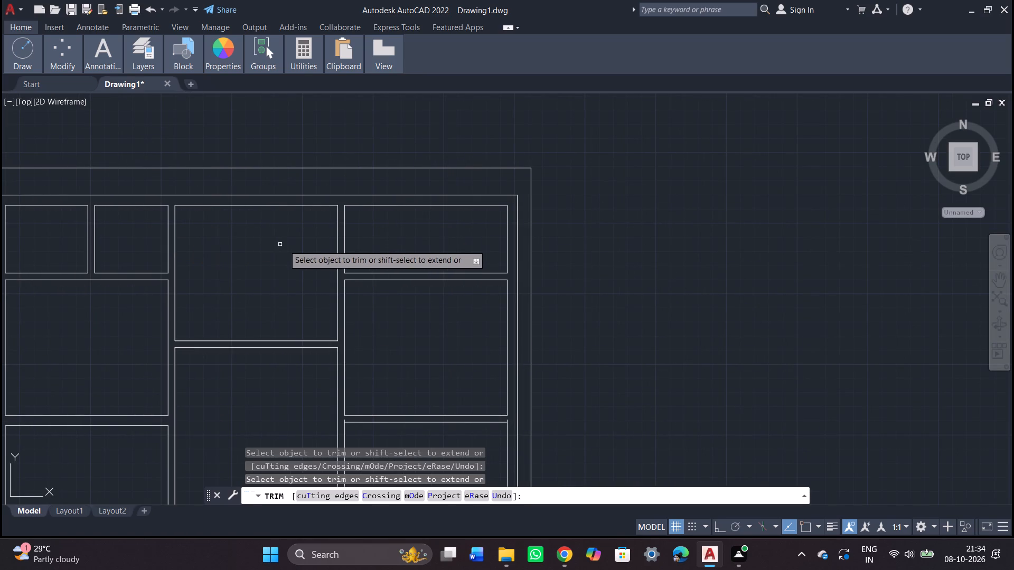
pyautogui.scroll(1, 384, 246)
pyautogui.moveTo(384, 246); pyautogui.dragTo(295, 255, button='middle')
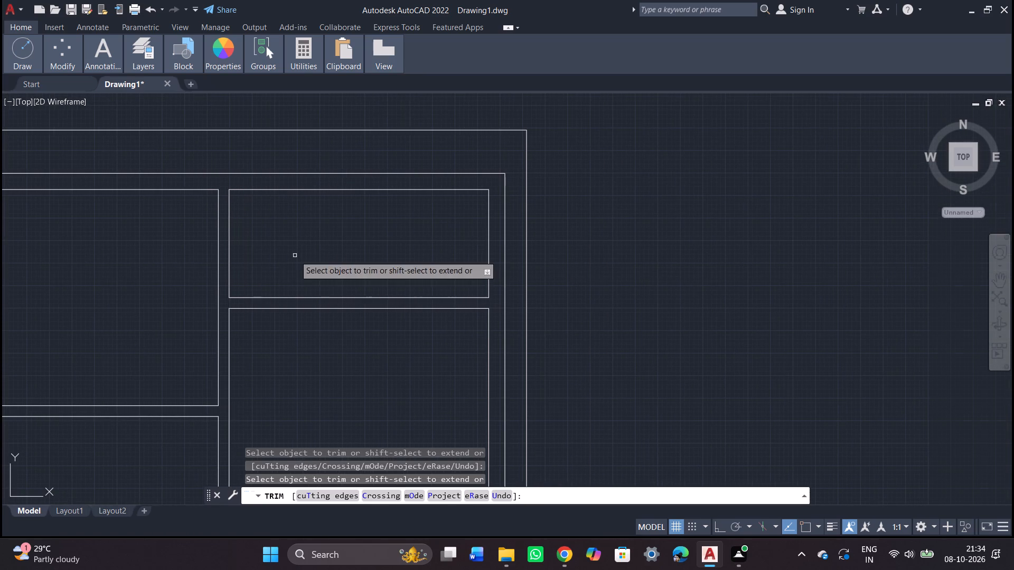
pyautogui.press('Escape')
pyautogui.press('Escape')
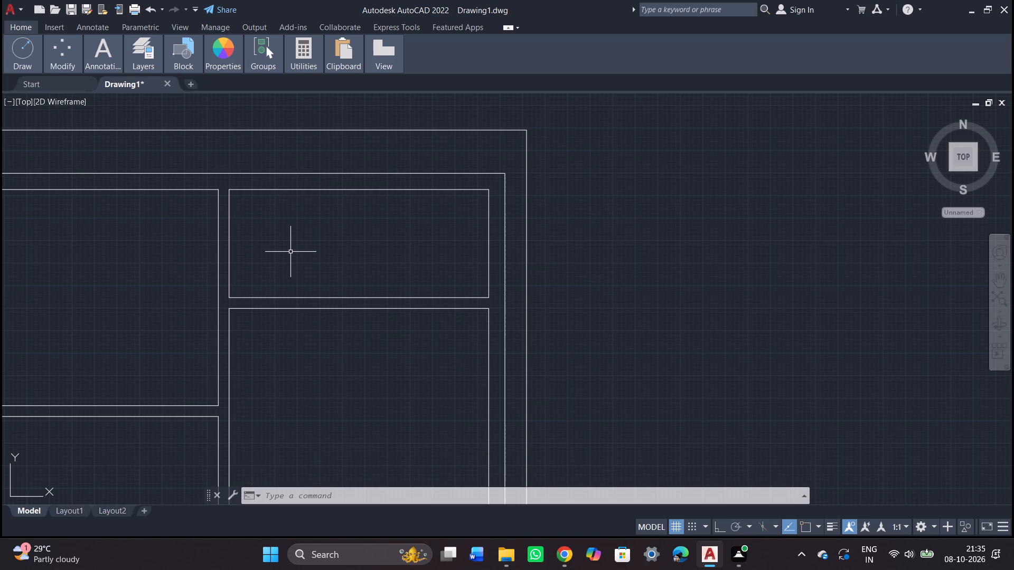
# Offset the left side line of the right column's top room 6' into the room as a dividing line.
pyautogui.press('o')
pyautogui.press('Return')
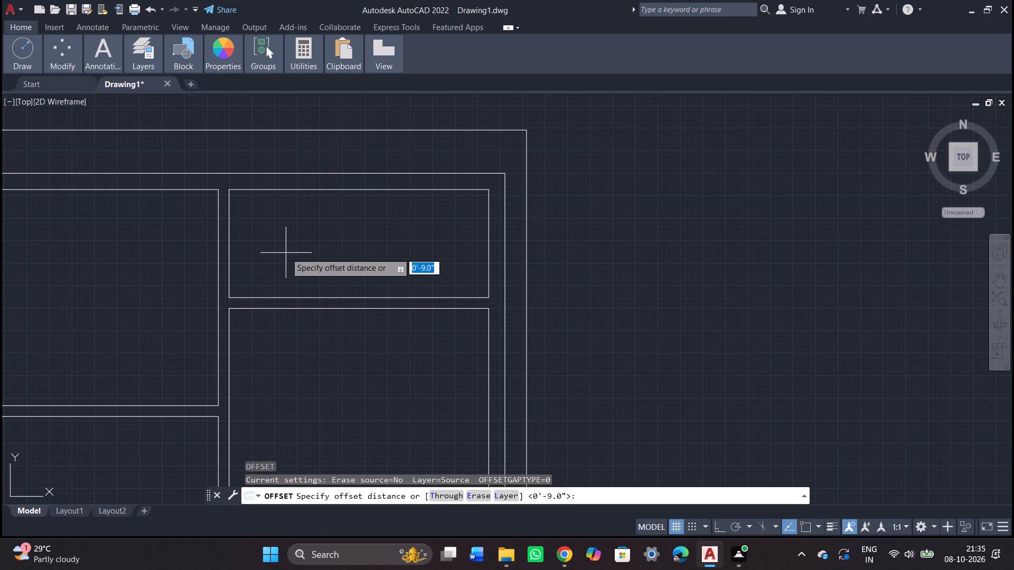
pyautogui.press('6')
pyautogui.press("'")
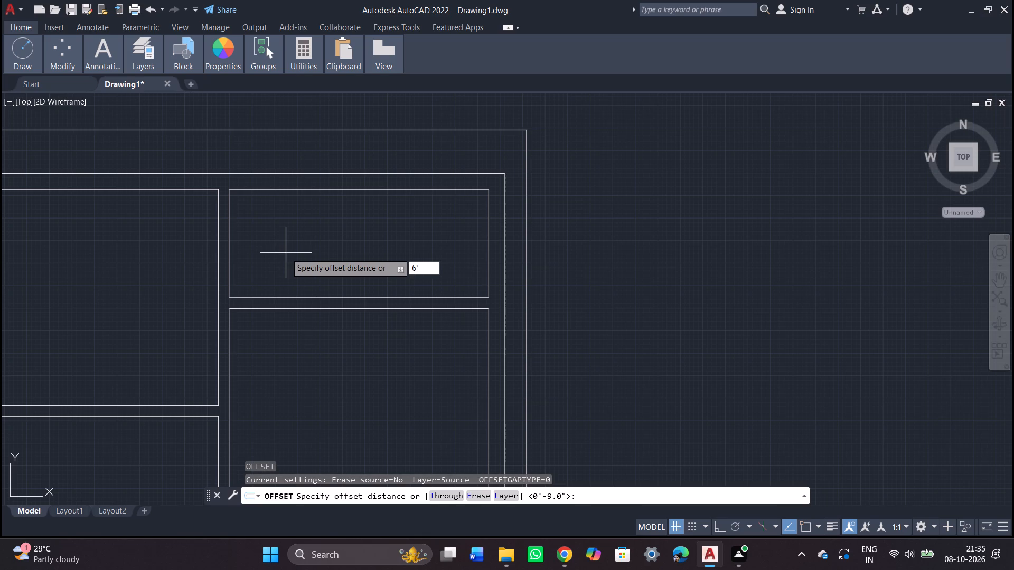
pyautogui.press('Return')
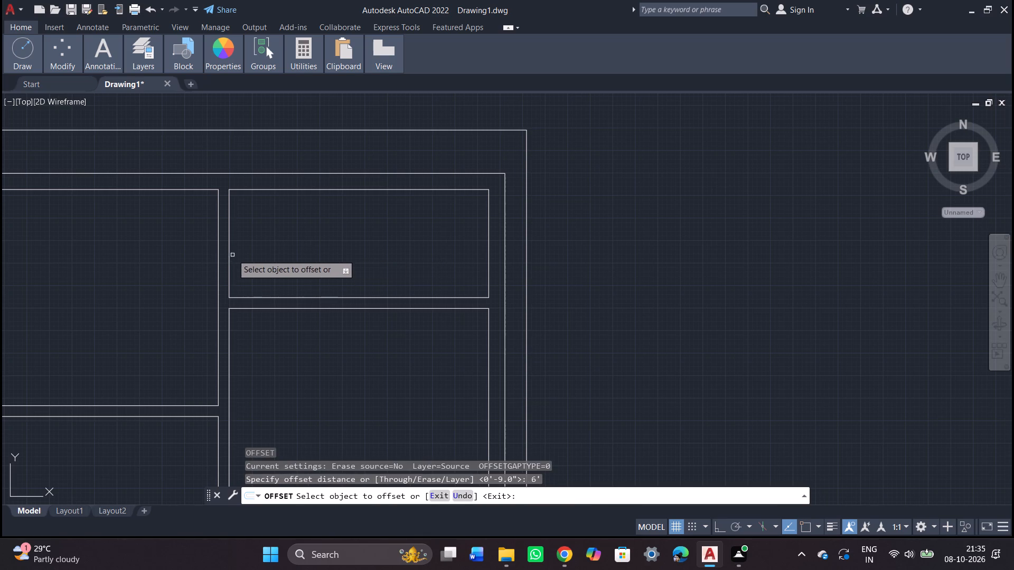
pyautogui.click(229, 248)
pyautogui.doubleClick(293, 246)
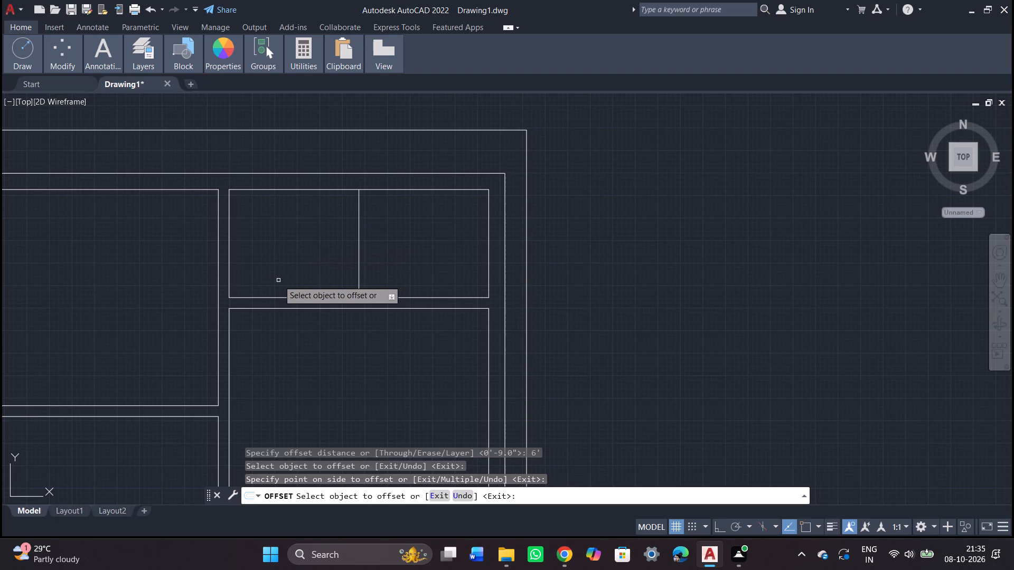
# Offset the dividing line in the right column's top room 6" to the right.
pyautogui.press('6')
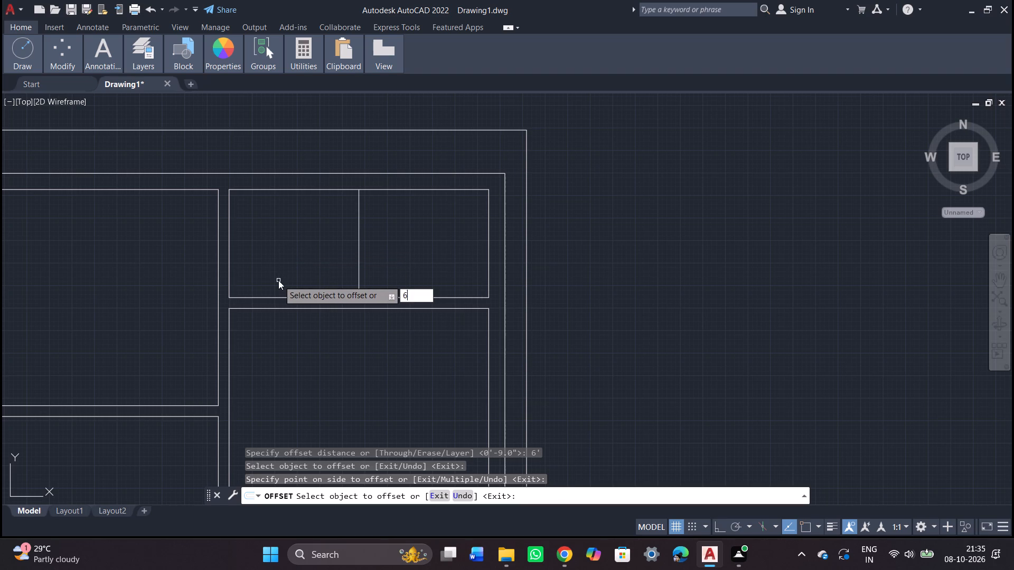
pyautogui.press('Return')
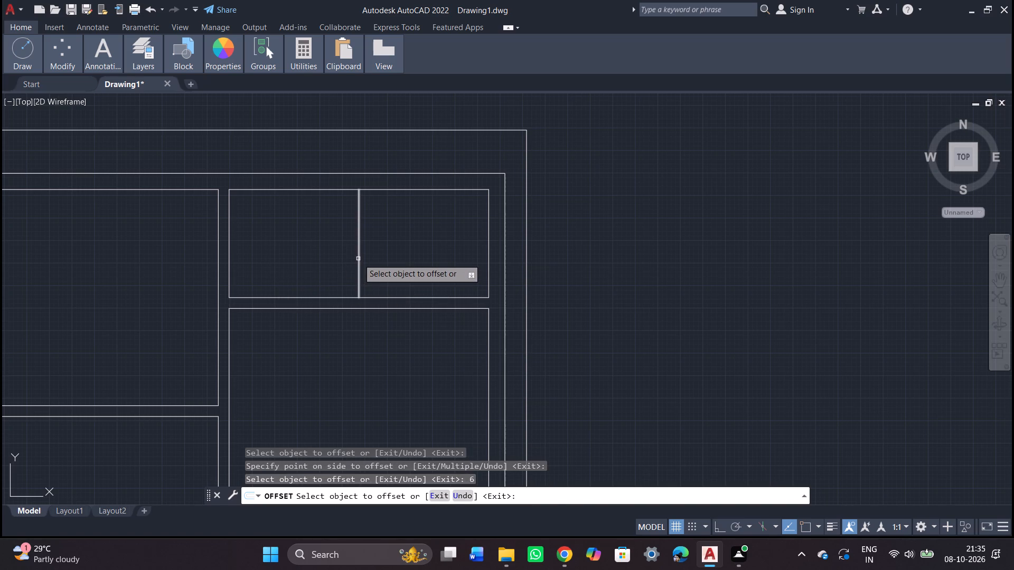
pyautogui.click(358, 259)
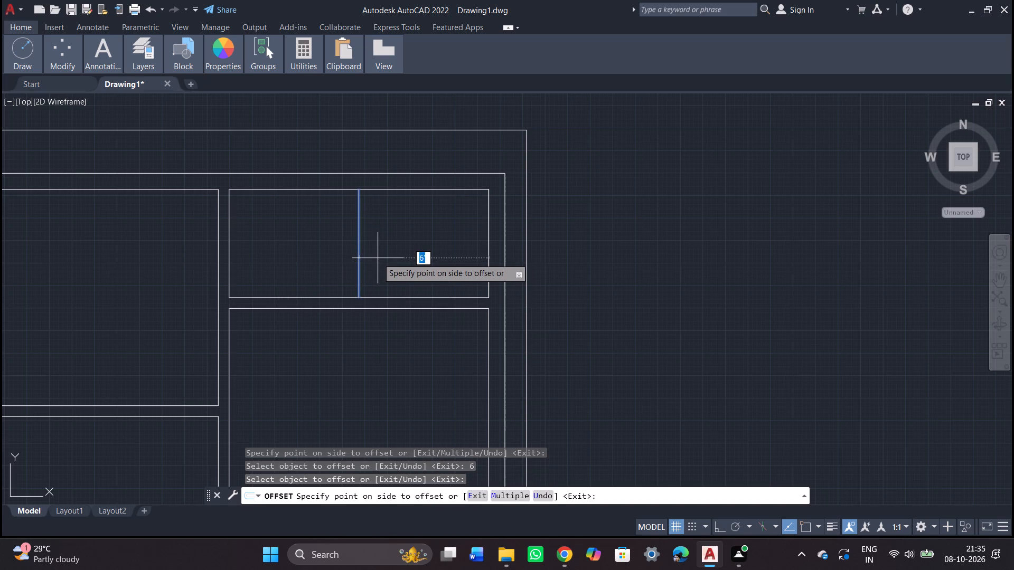
pyautogui.press('6')
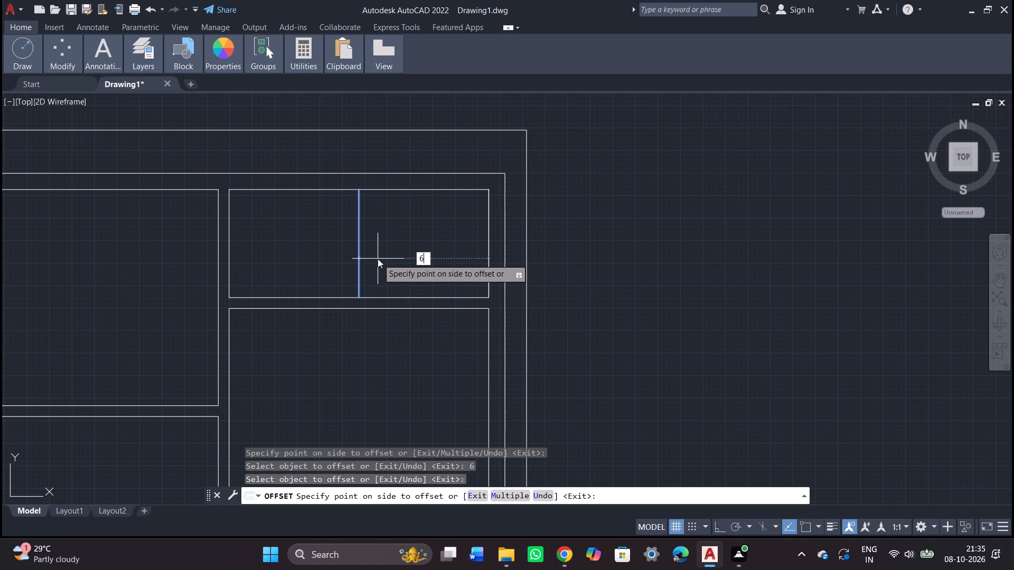
pyautogui.press('Return')
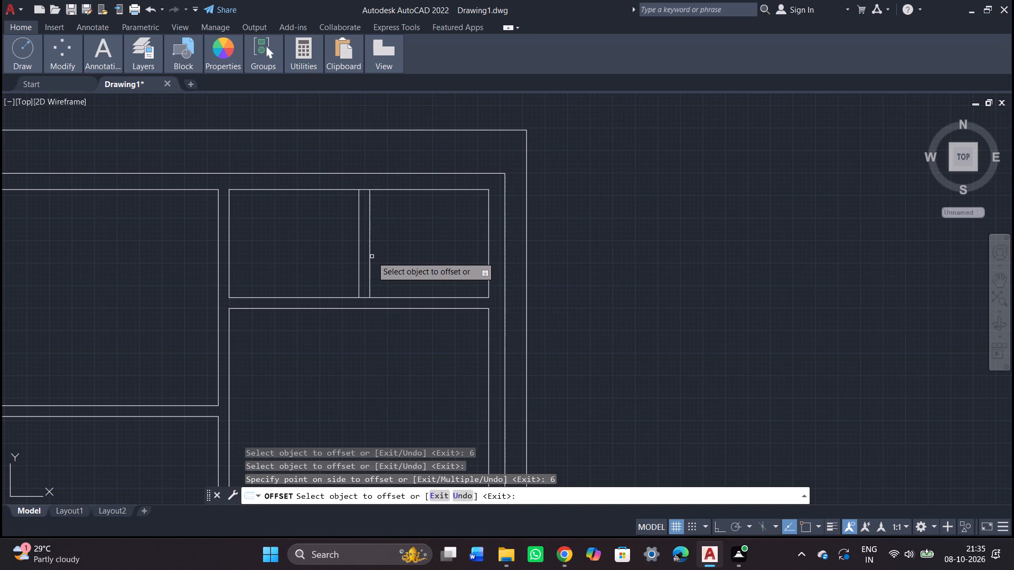
# Offset the original dividing line in the right column's top room 9" to the right as a second partition face.
pyautogui.click(359, 245)
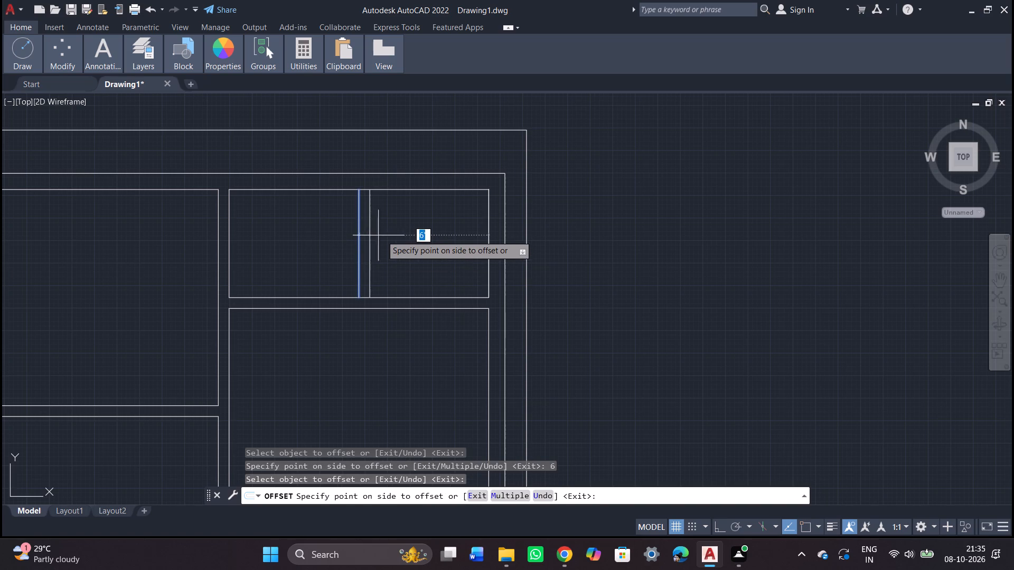
pyautogui.press('9')
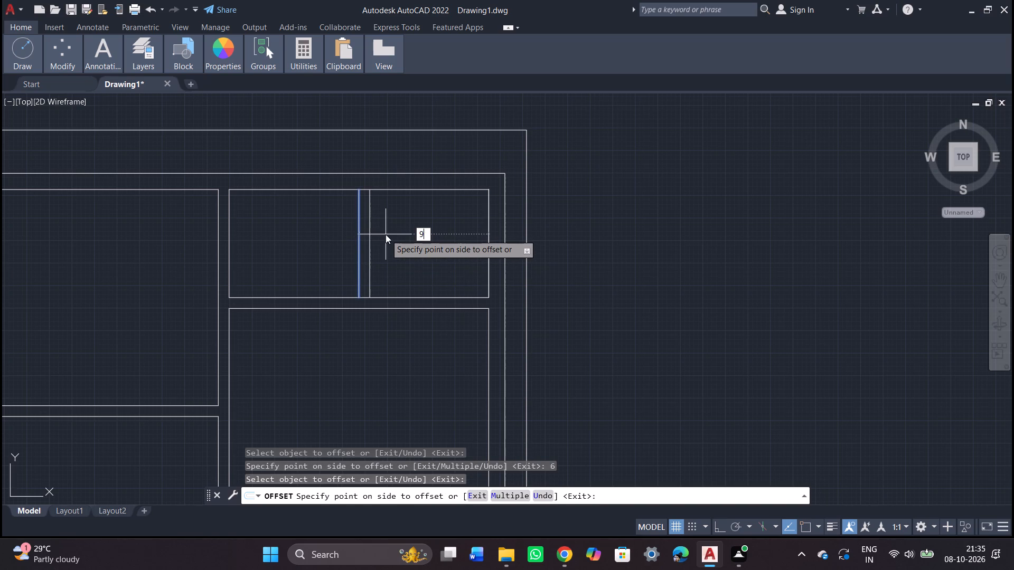
pyautogui.press('Return')
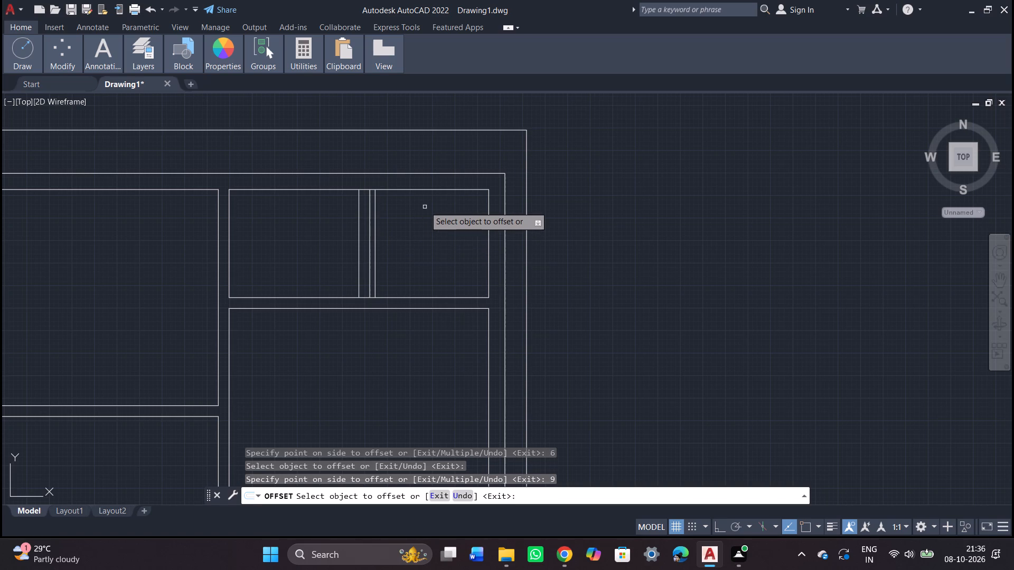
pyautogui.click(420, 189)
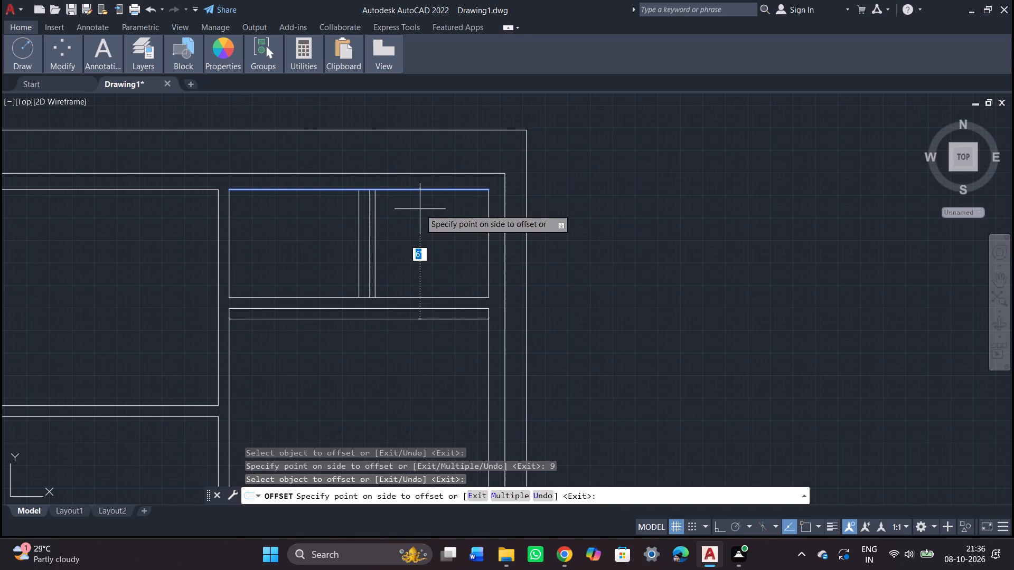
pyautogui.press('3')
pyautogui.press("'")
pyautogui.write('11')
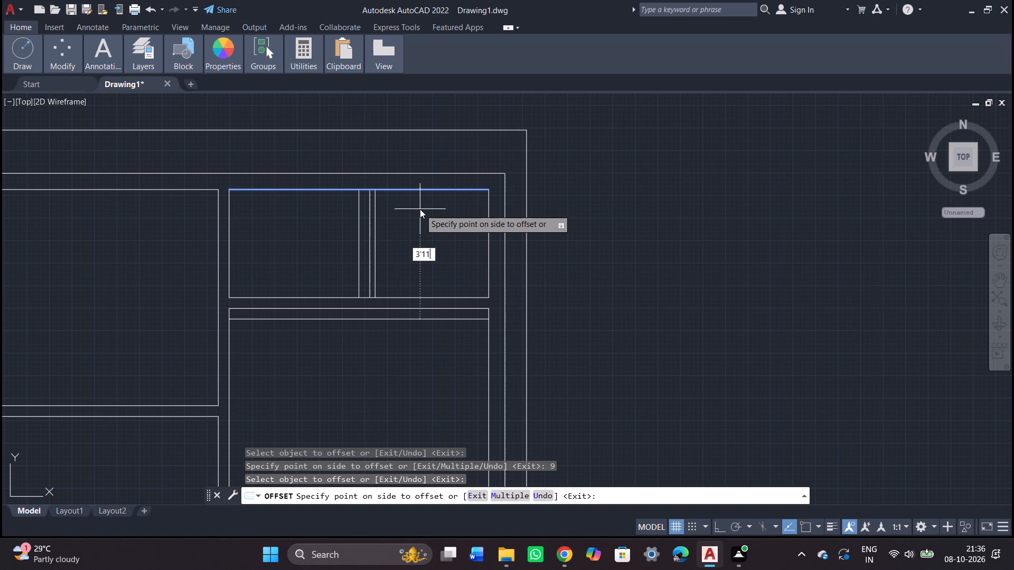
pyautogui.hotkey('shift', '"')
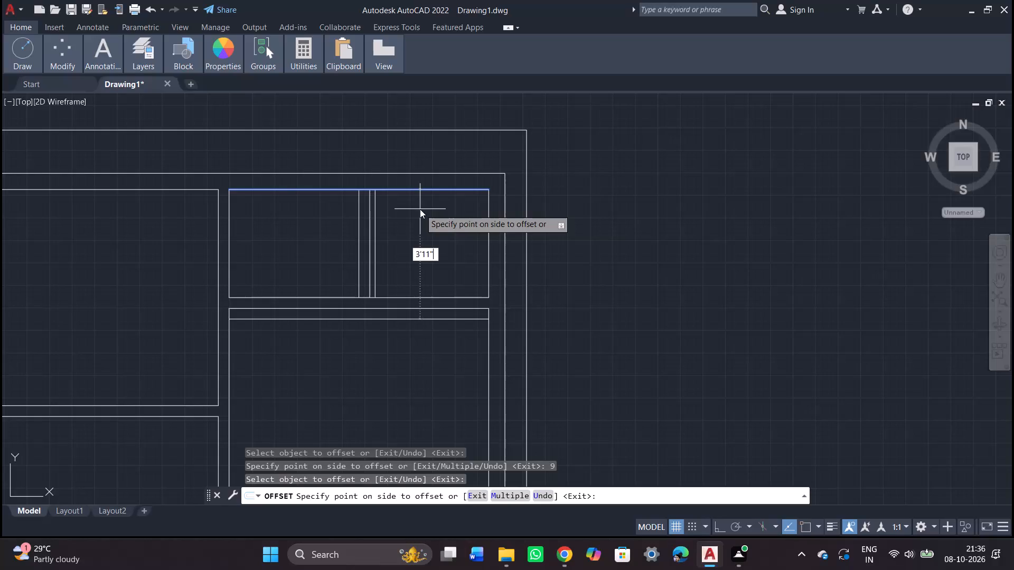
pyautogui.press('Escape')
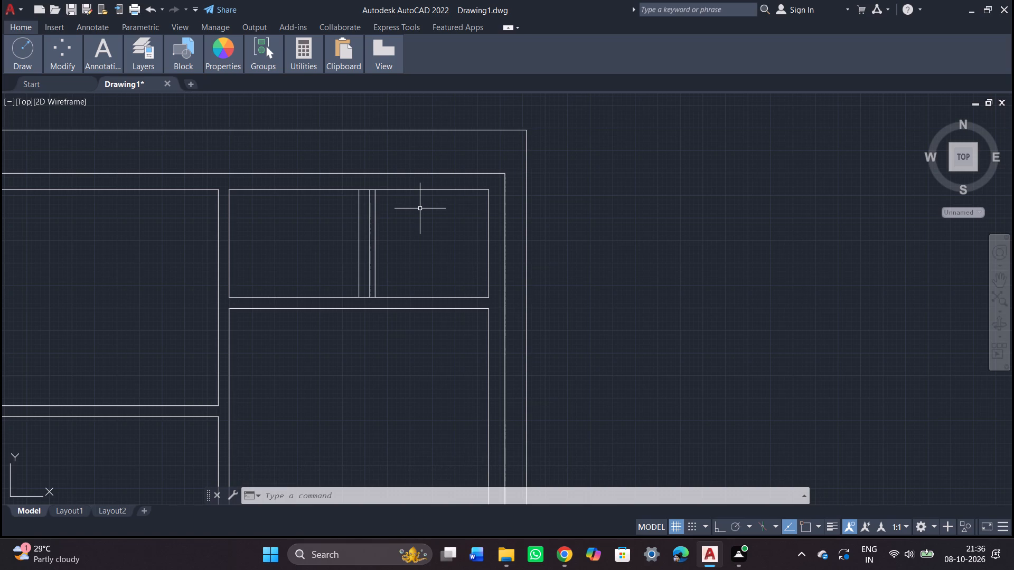
# Offset the top line of the right column's top room 3'2" downward into the room.
pyautogui.press('o')
pyautogui.press('Return')
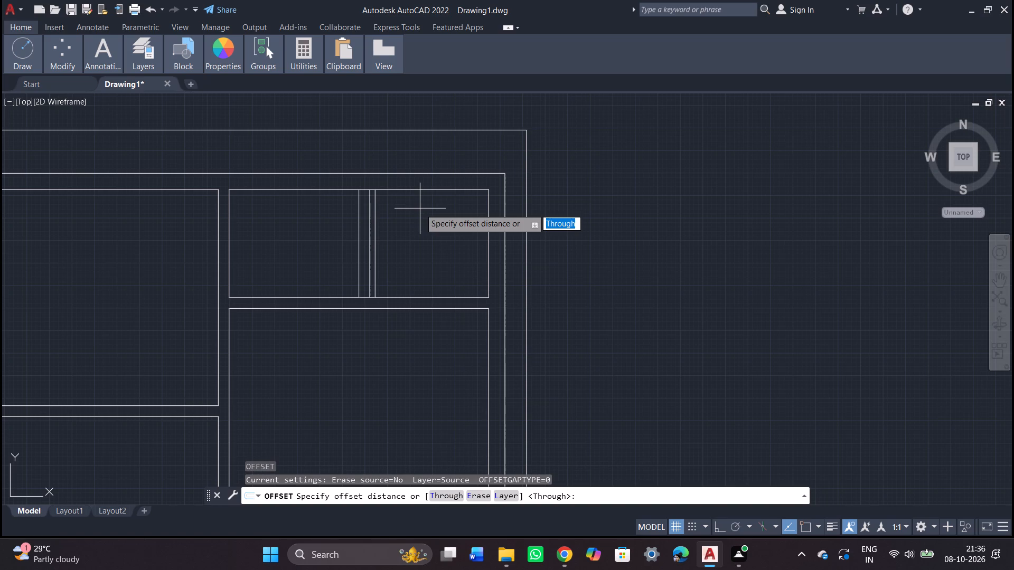
pyautogui.press('Return')
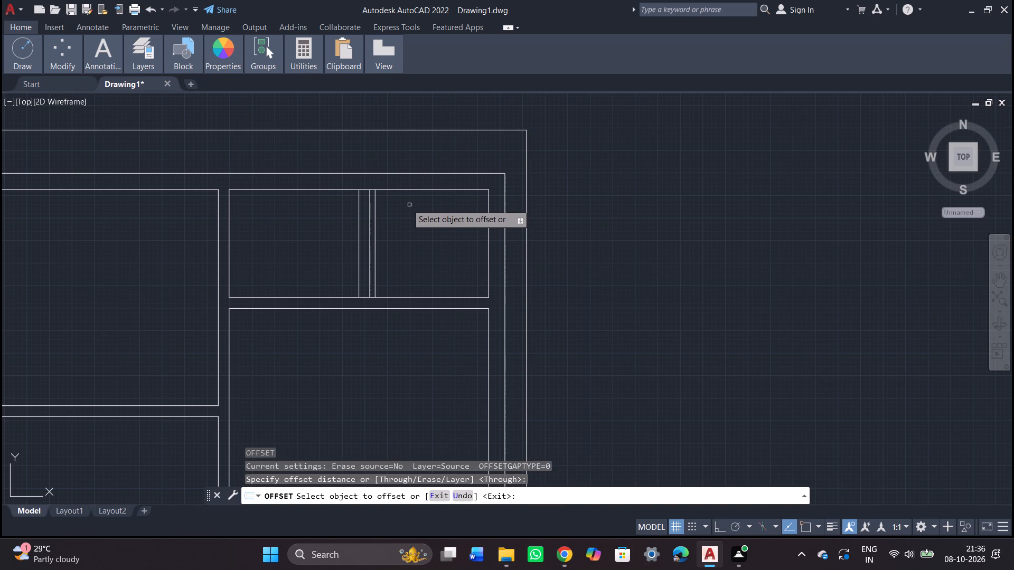
pyautogui.click(403, 189)
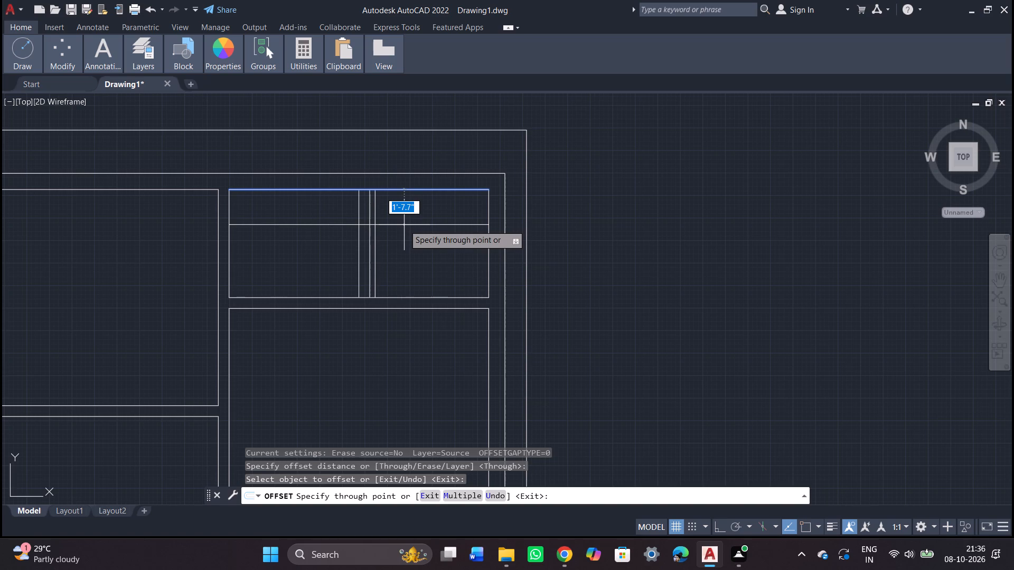
pyautogui.press('3')
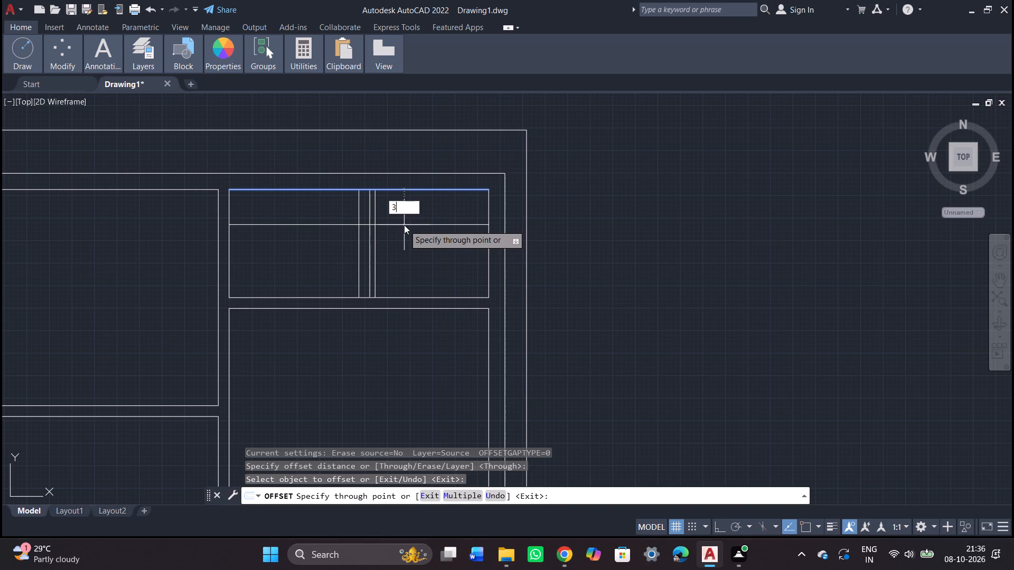
pyautogui.press("'")
pyautogui.press('2')
pyautogui.hotkey('shift', '"')
pyautogui.press('Return')
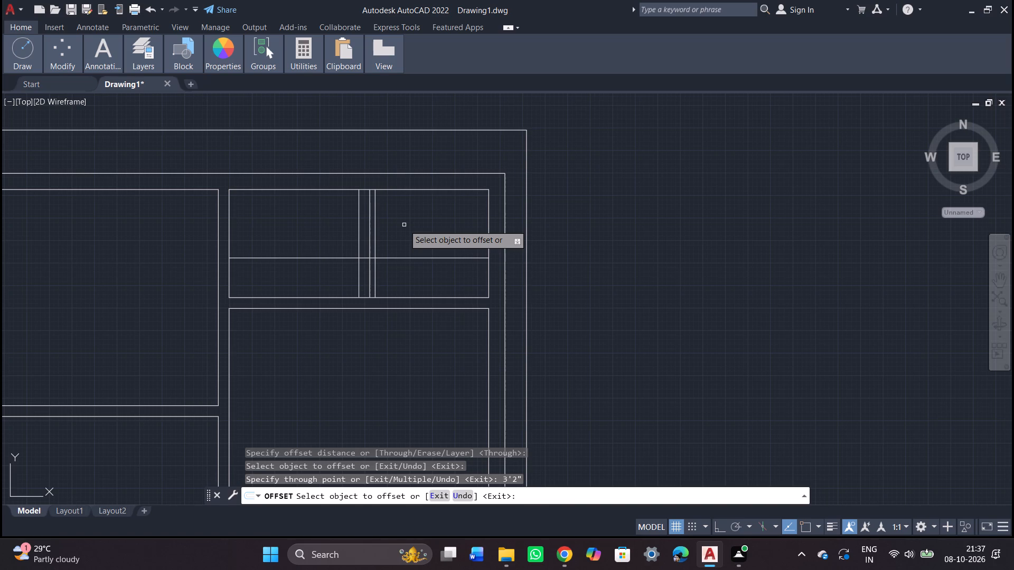
pyautogui.press('Escape')
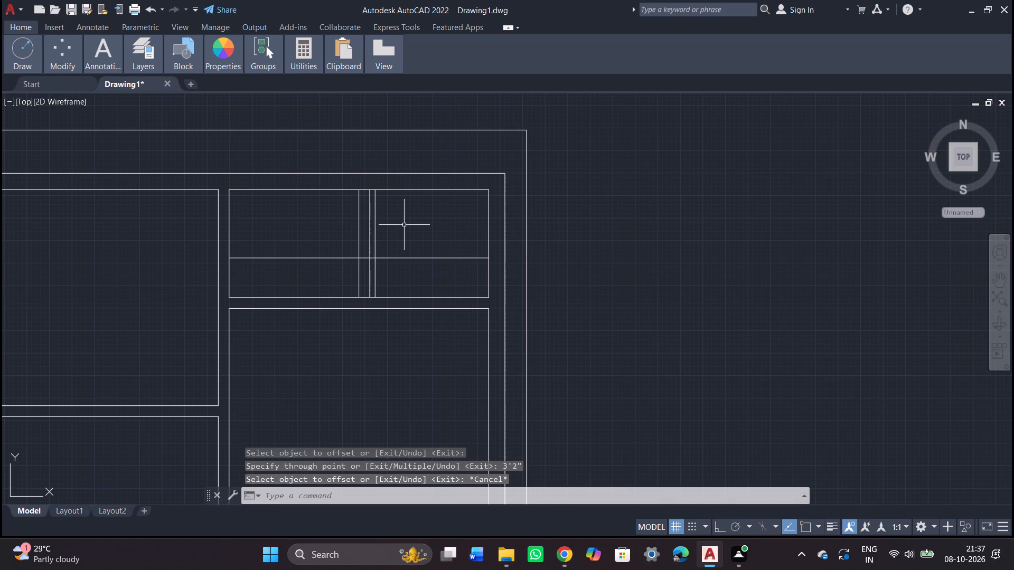
# Trim the top room's crossing lines, leaving a 9" partition above the new horizontal line and a 6" one below it, open at the bottom.
pyautogui.write('tr')
pyautogui.press('Return')
pyautogui.press('Return')
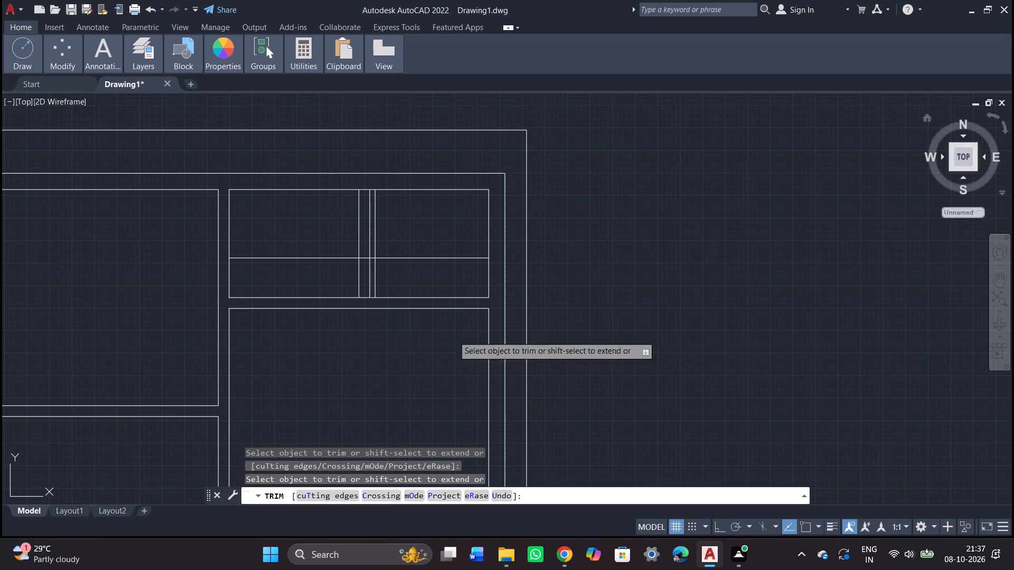
pyautogui.click(375, 279)
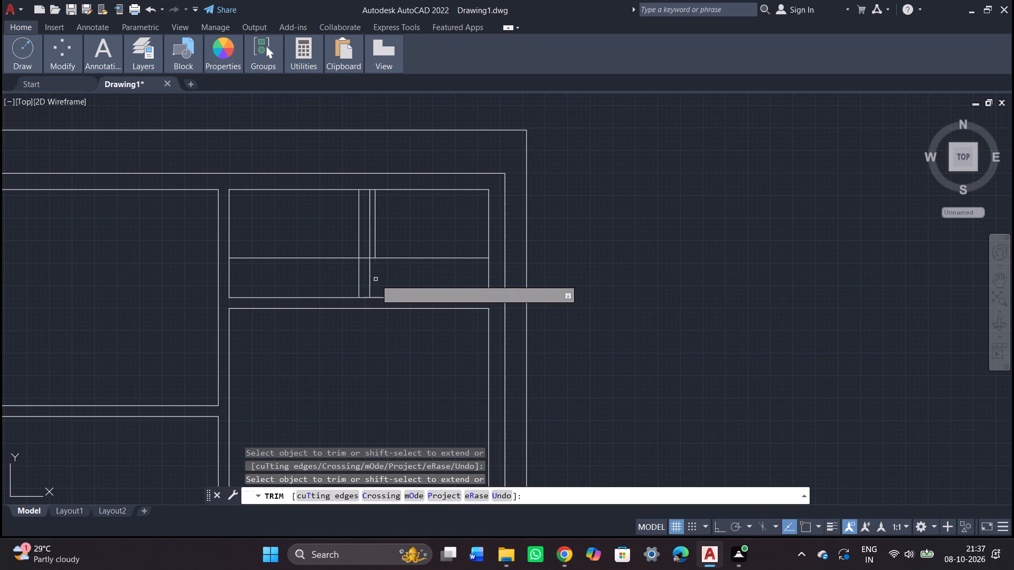
pyautogui.click(364, 298)
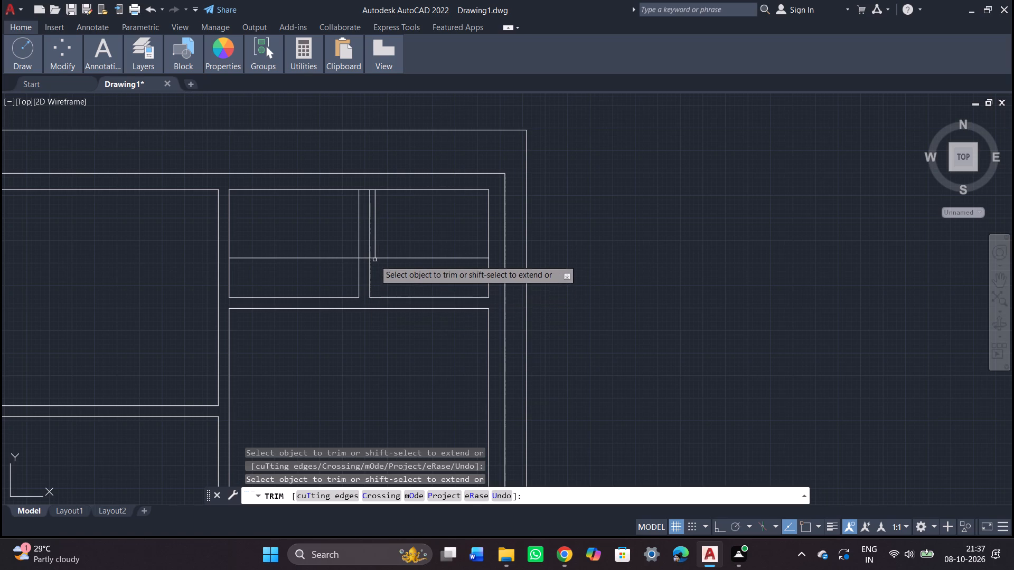
pyautogui.click(331, 259)
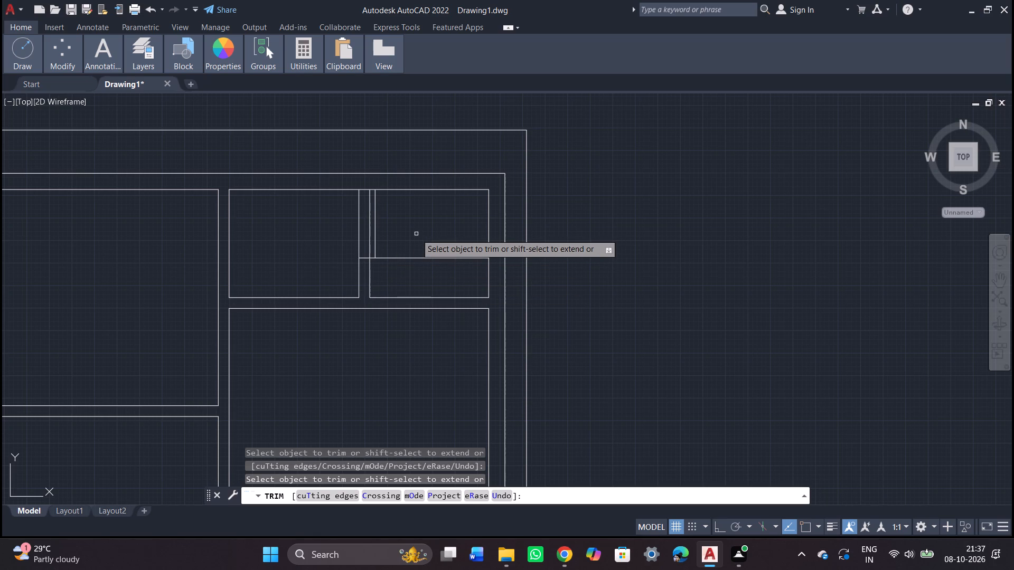
pyautogui.click(370, 232)
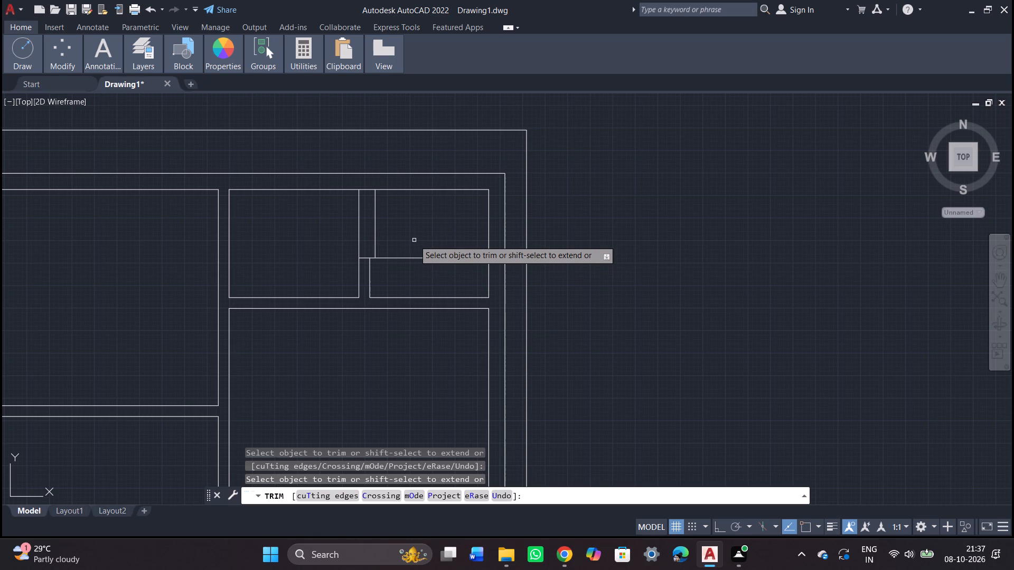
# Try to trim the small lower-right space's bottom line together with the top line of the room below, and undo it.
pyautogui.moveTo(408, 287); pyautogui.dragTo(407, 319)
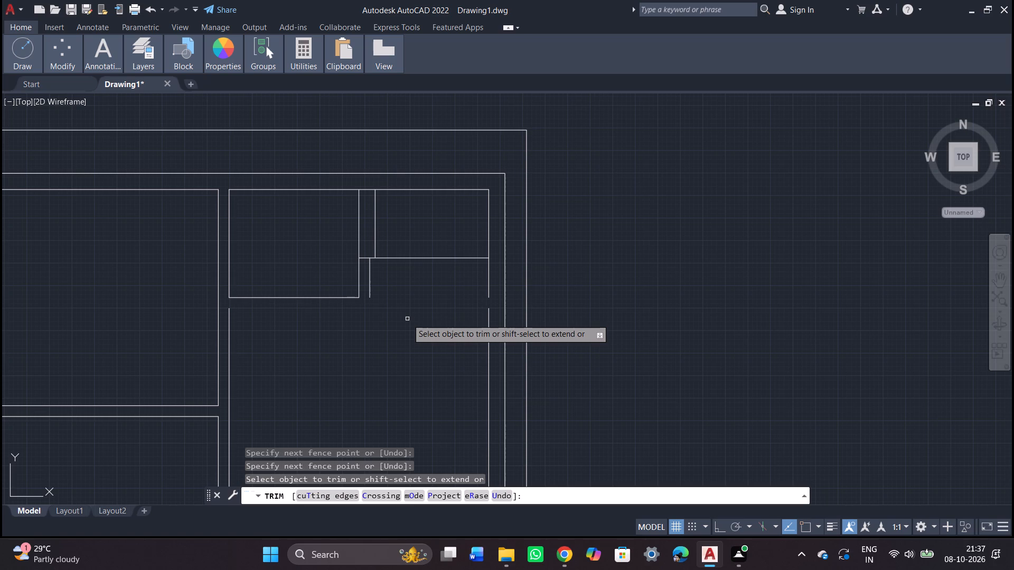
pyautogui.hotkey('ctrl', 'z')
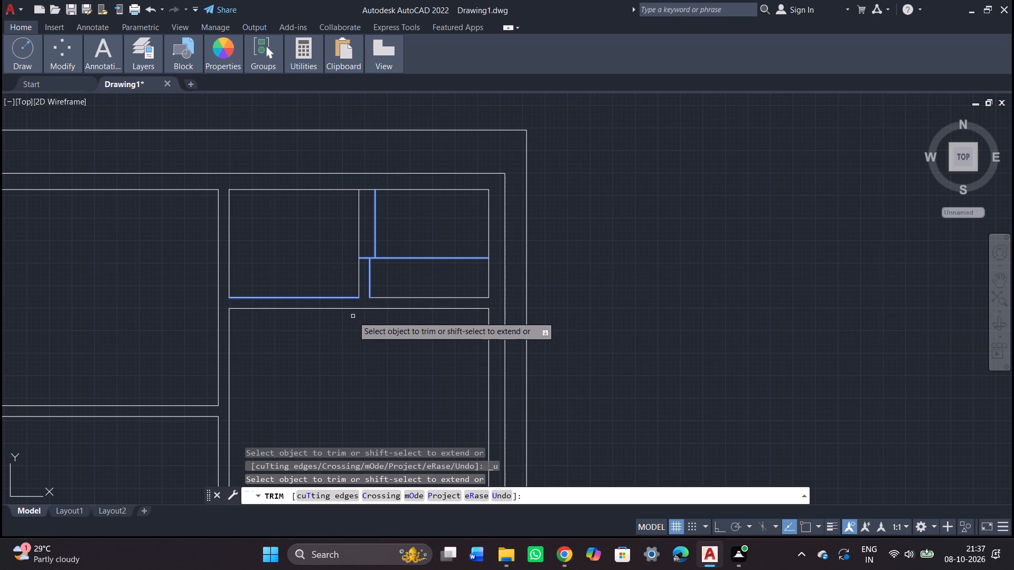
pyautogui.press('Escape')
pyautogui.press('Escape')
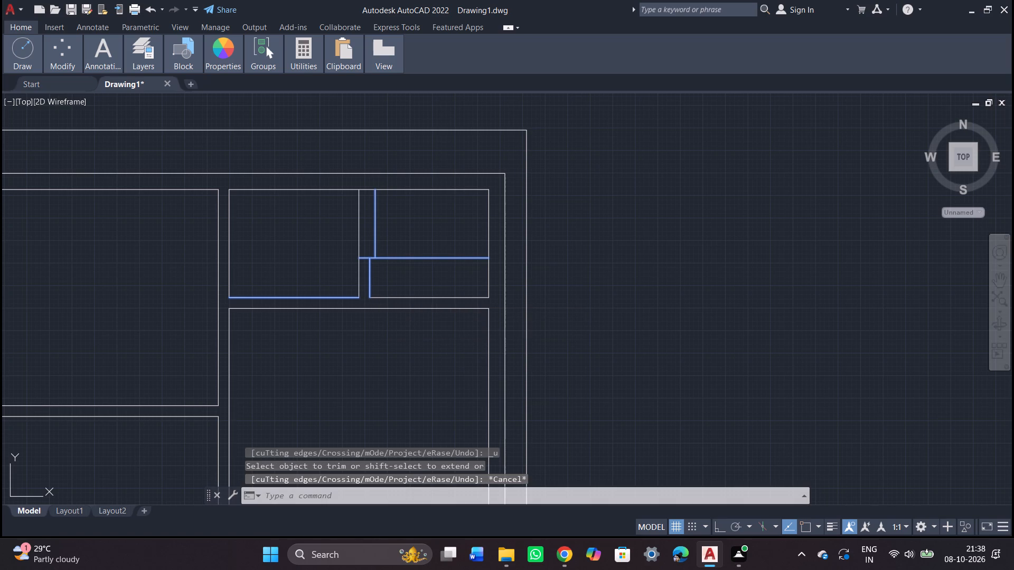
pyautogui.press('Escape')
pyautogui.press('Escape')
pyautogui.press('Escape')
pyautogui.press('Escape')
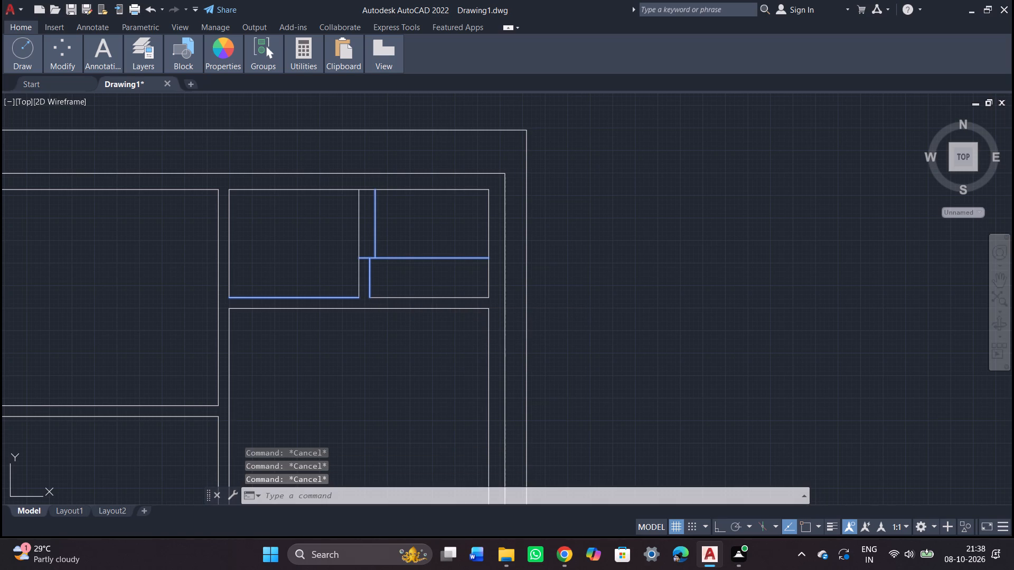
# Extend the 6" partition's short right-hand line down to the top line of the room below.
pyautogui.write('ex')
pyautogui.press('Return')
pyautogui.press('Return')
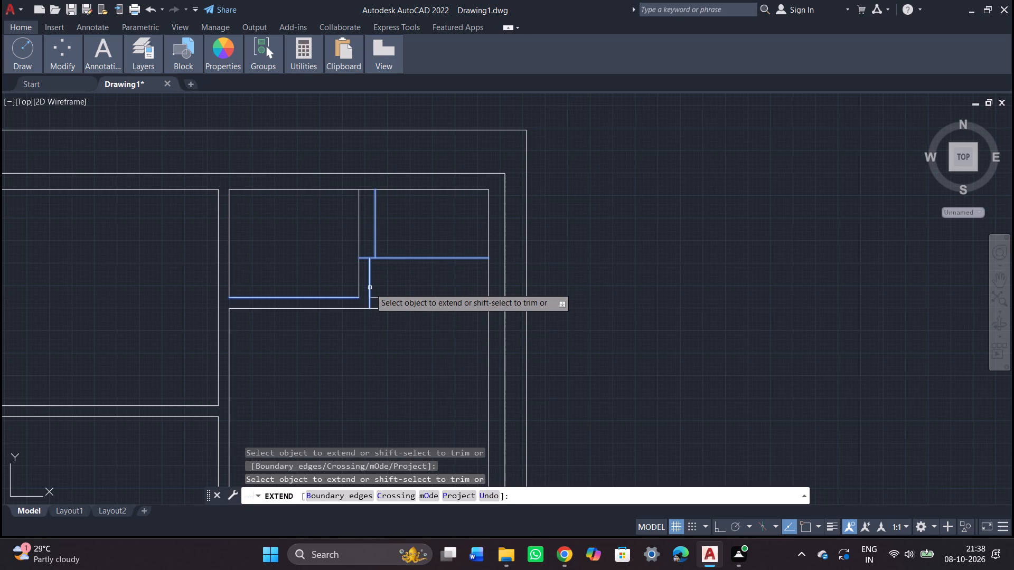
pyautogui.click(370, 288)
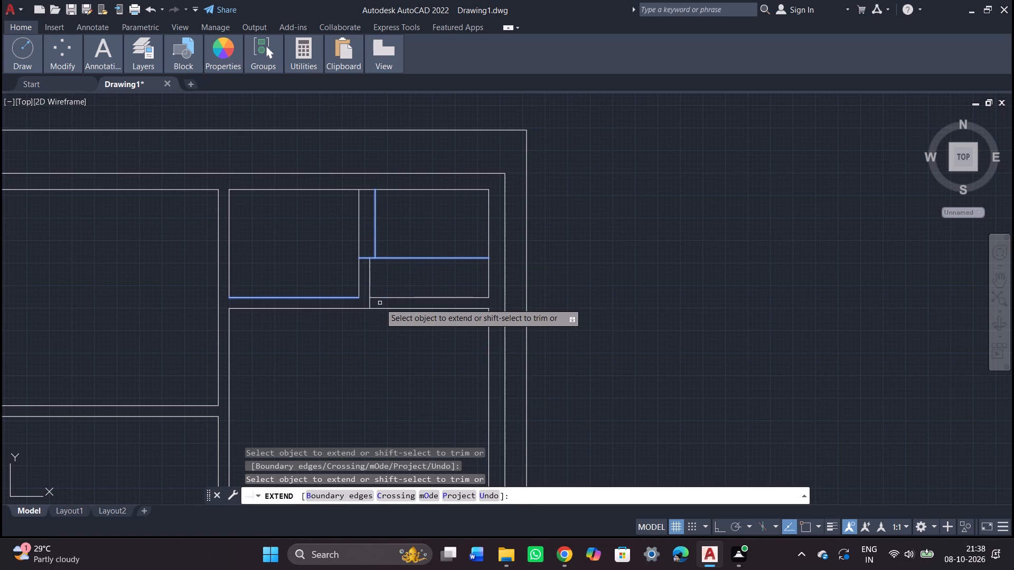
# Trim away the small lower-right space's bottom line together with the top line of the room below it, merging the two spaces.
pyautogui.press('Escape')
pyautogui.press('Escape')
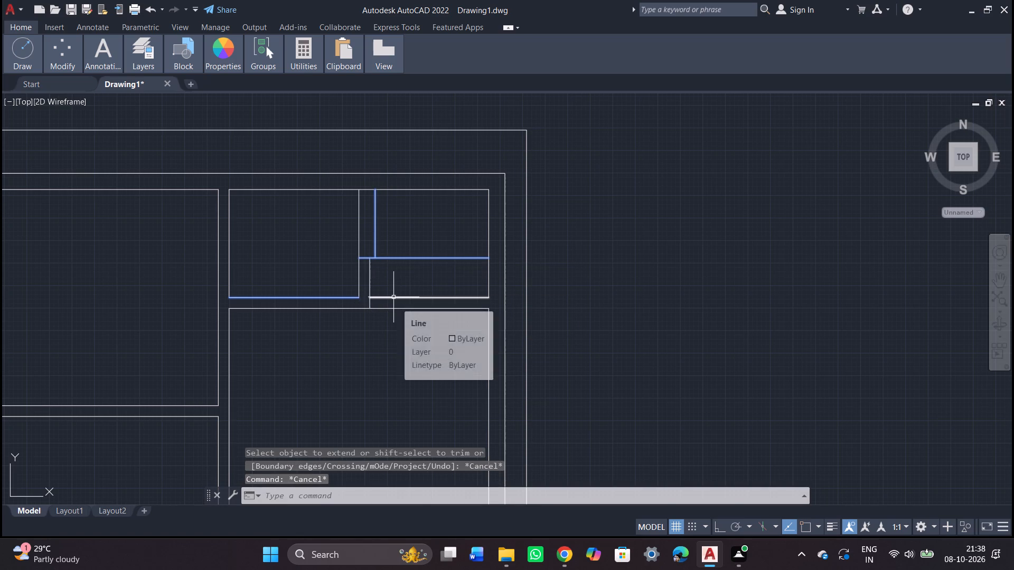
pyautogui.write('tr')
pyautogui.press('Return')
pyautogui.press('Return')
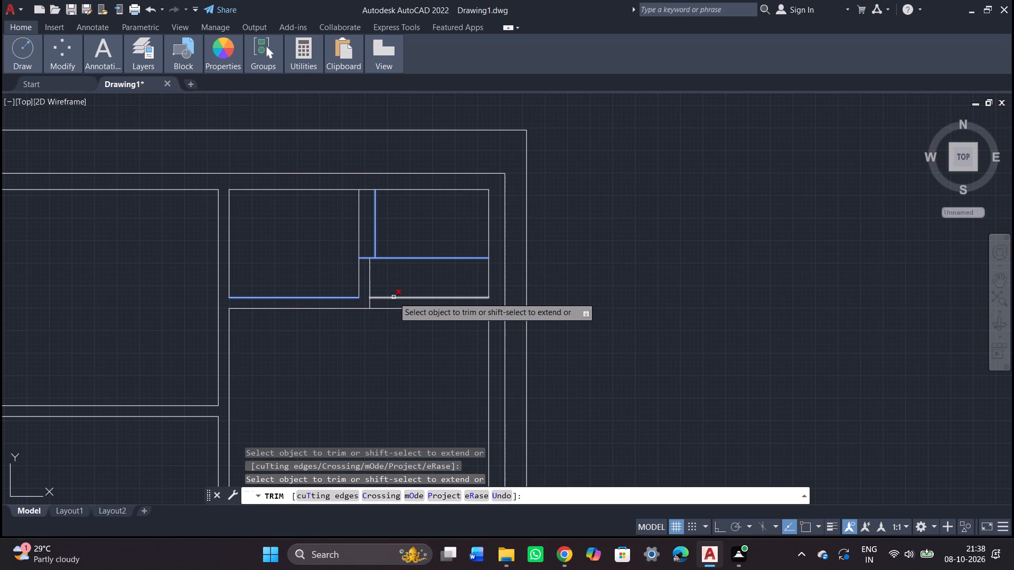
pyautogui.moveTo(414, 287); pyautogui.dragTo(416, 313)
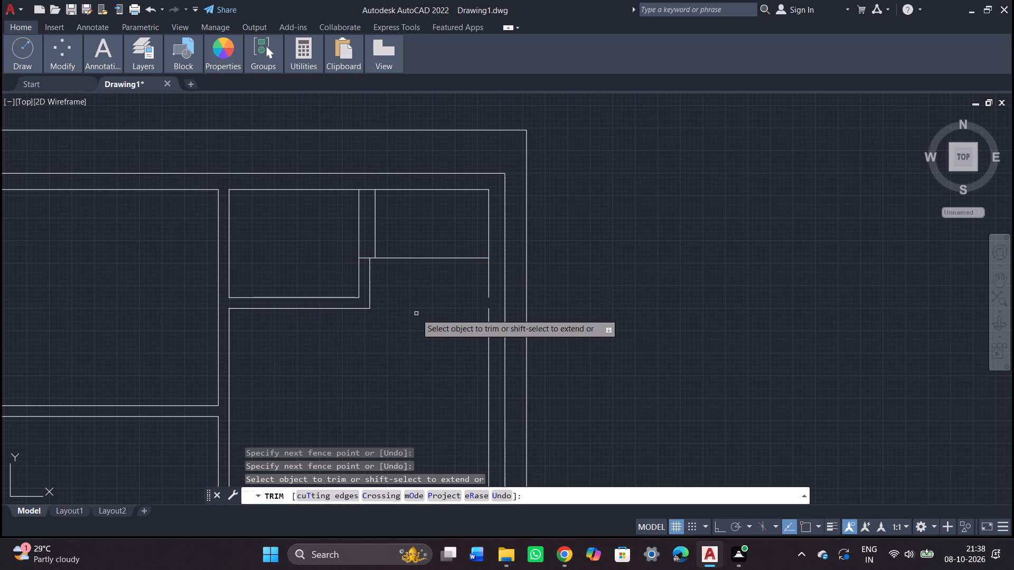
pyautogui.press('Escape')
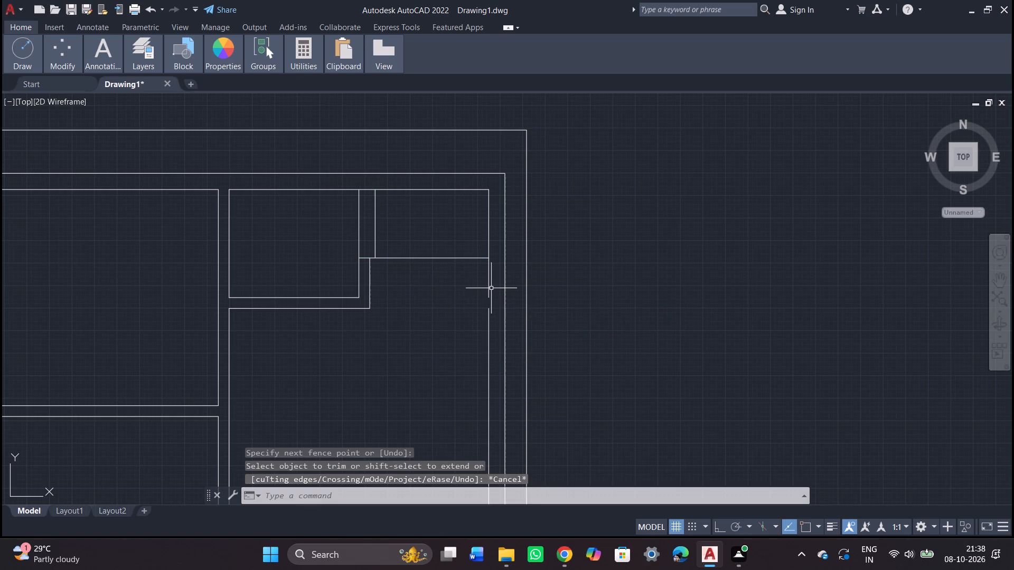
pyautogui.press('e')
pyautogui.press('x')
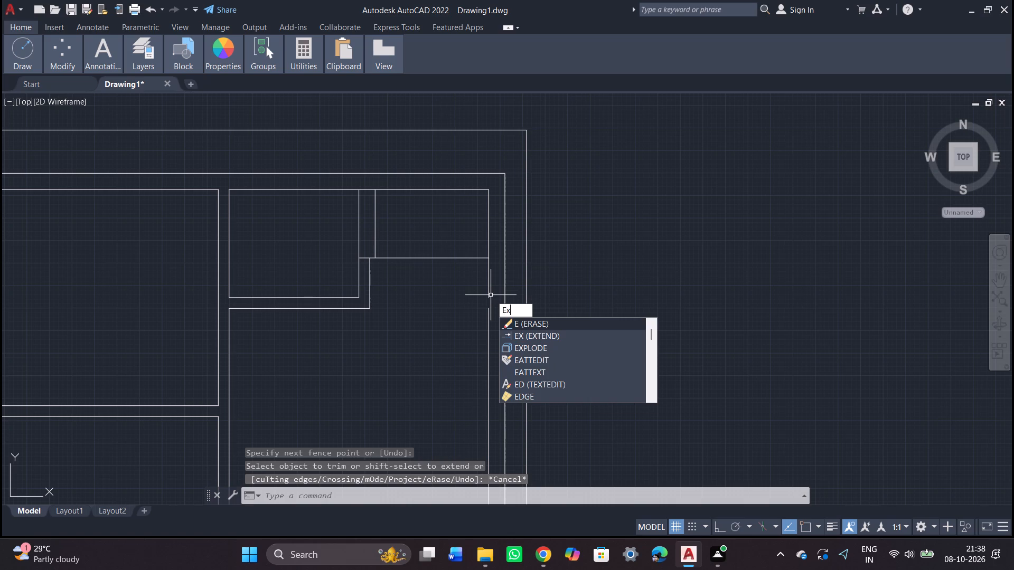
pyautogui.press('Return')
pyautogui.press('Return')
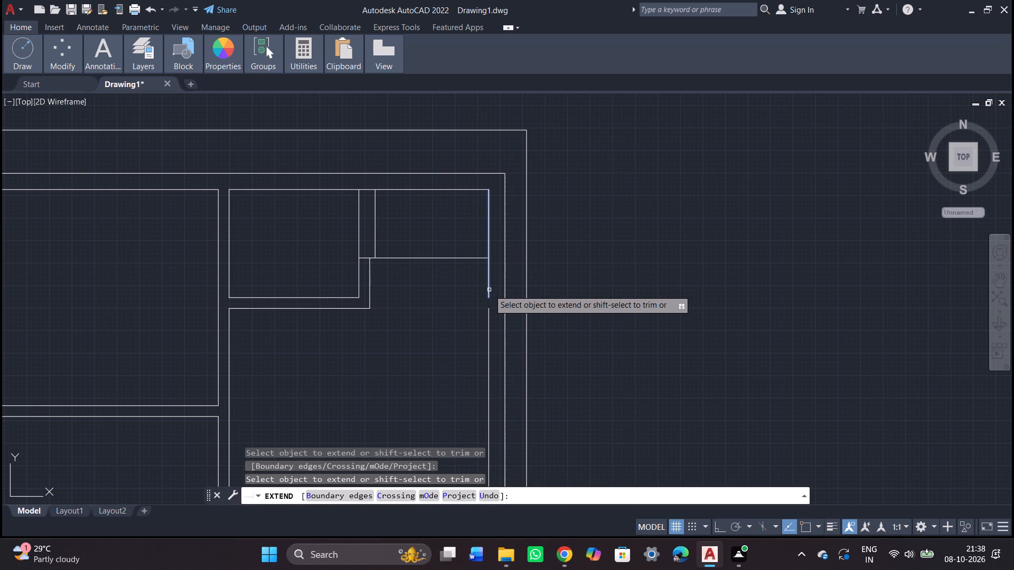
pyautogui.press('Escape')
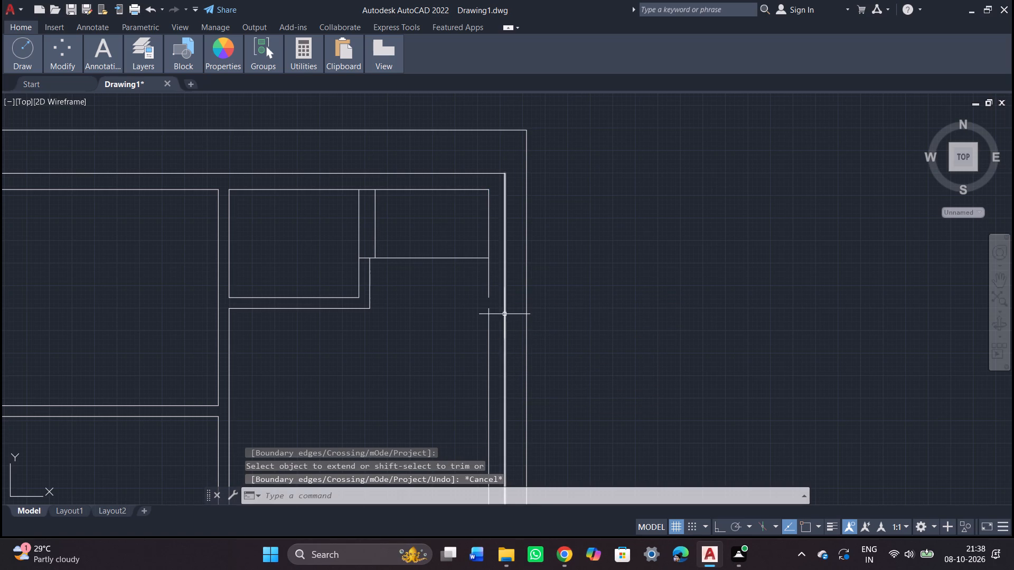
# Join the two collinear vertical segments of the right column's right-hand inner wall line into one line.
pyautogui.doubleClick(487, 280)
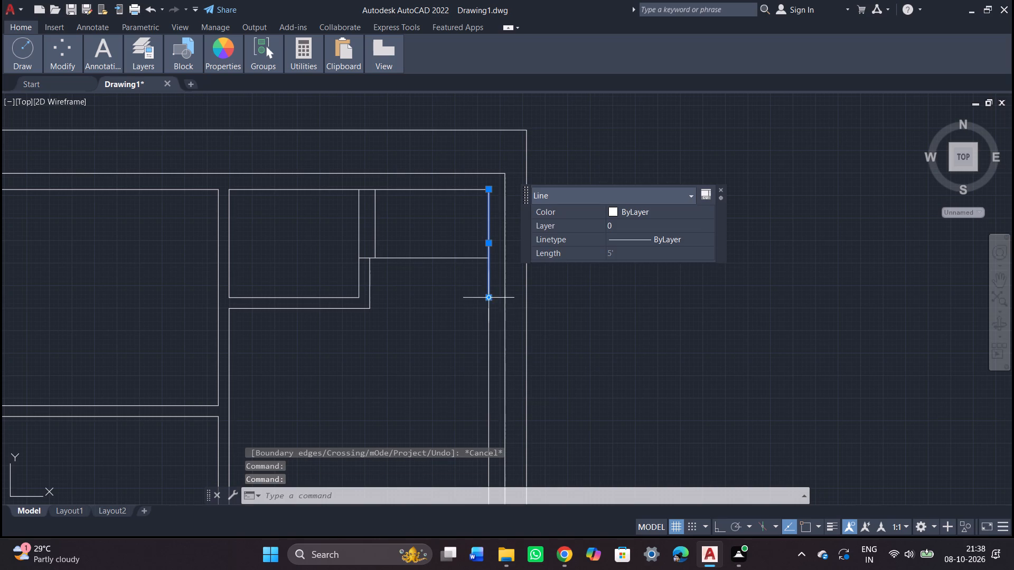
pyautogui.click(490, 315)
pyautogui.press('j')
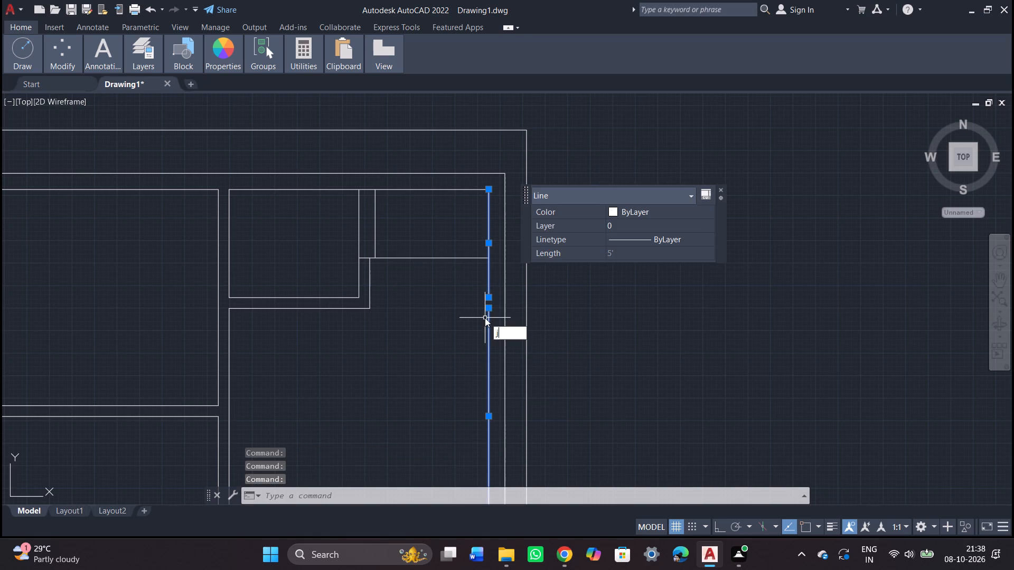
pyautogui.press('Return')
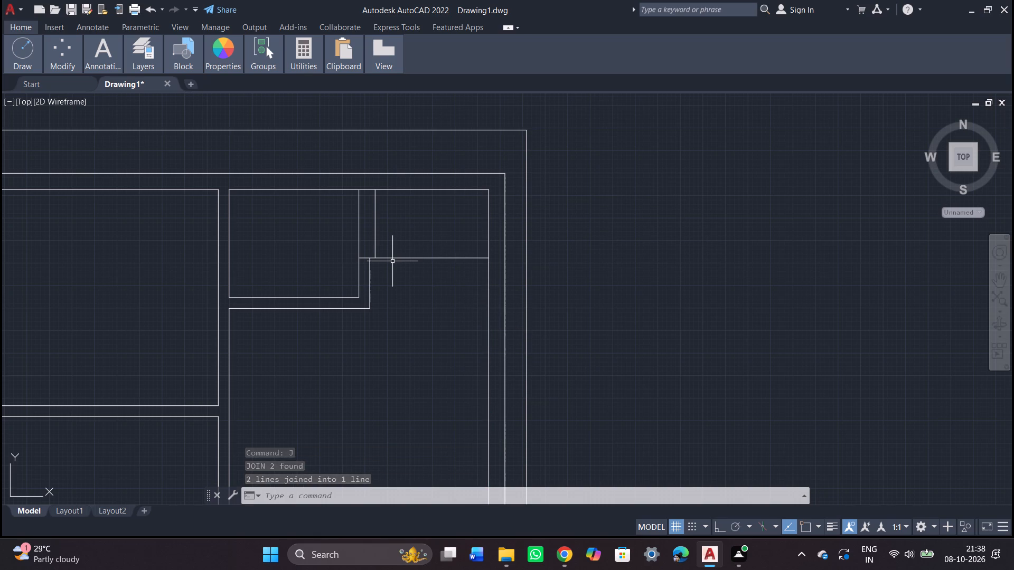
# Offset the small upper-right room's bottom line 9" downward.
pyautogui.press('o')
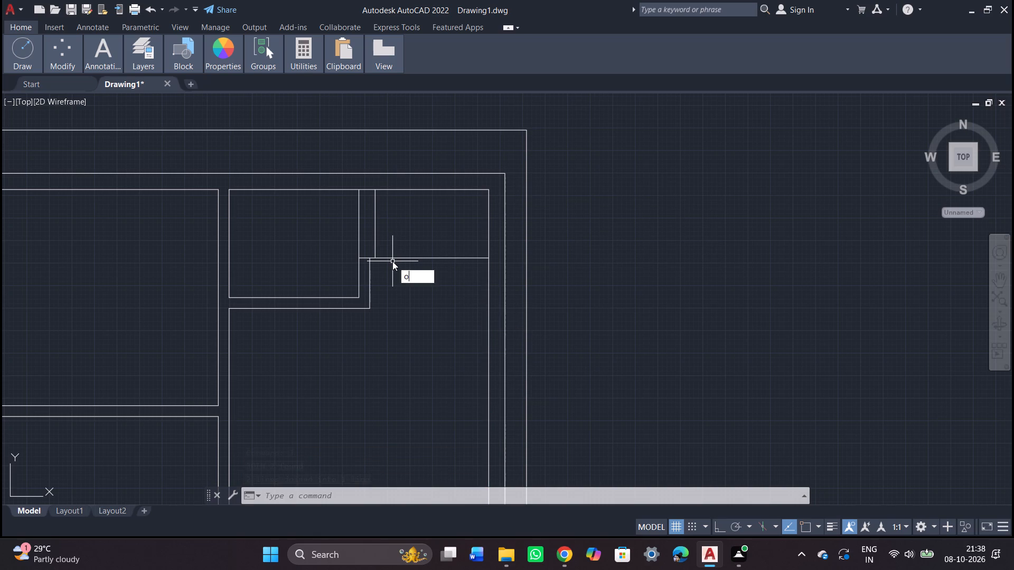
pyautogui.press('Return')
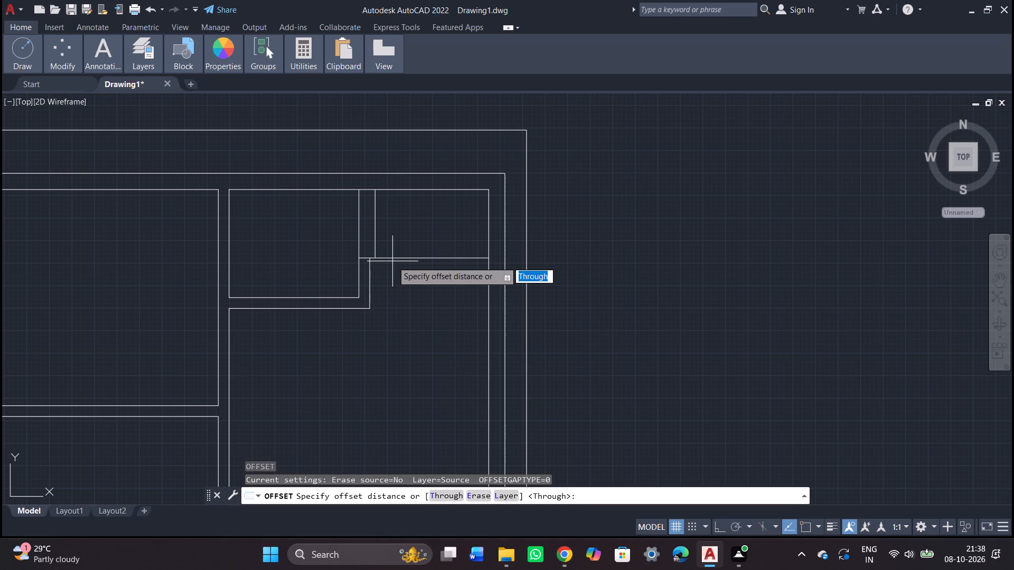
pyautogui.press('9')
pyautogui.press('Return')
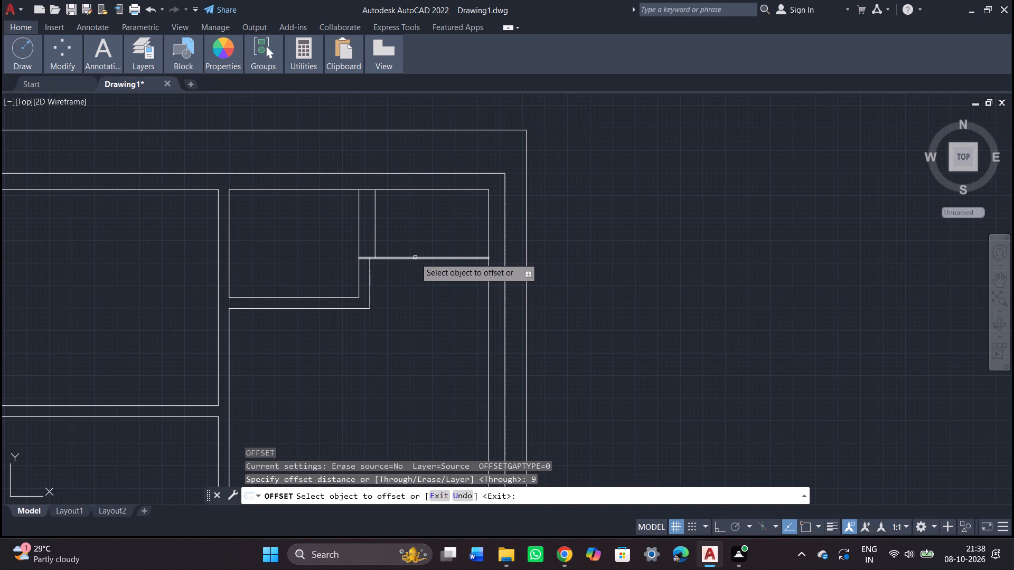
pyautogui.click(416, 258)
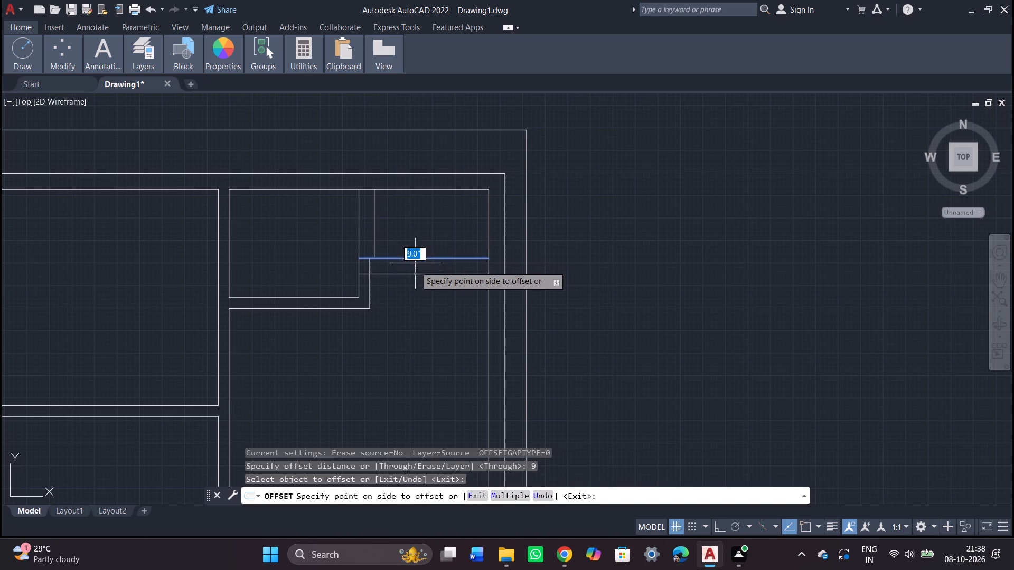
pyautogui.click(415, 277)
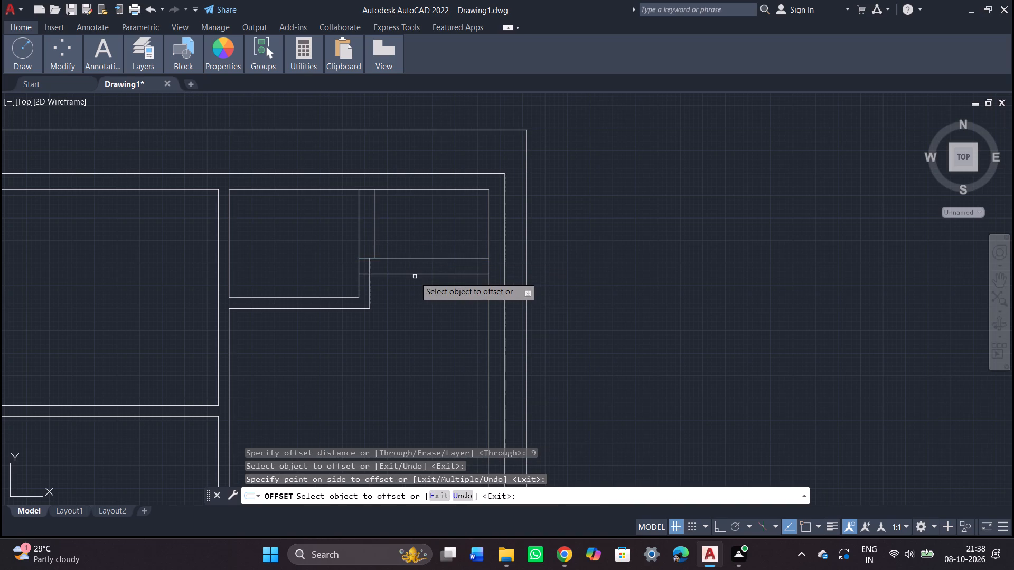
pyautogui.press('Return')
pyautogui.press('Escape')
# Trim away the small upper-right room's top and right-hand inner lines and the line pieces crossing the 9" walls beside and below it.
pyautogui.write('tr')
pyautogui.press('Return')
pyautogui.press('Return')
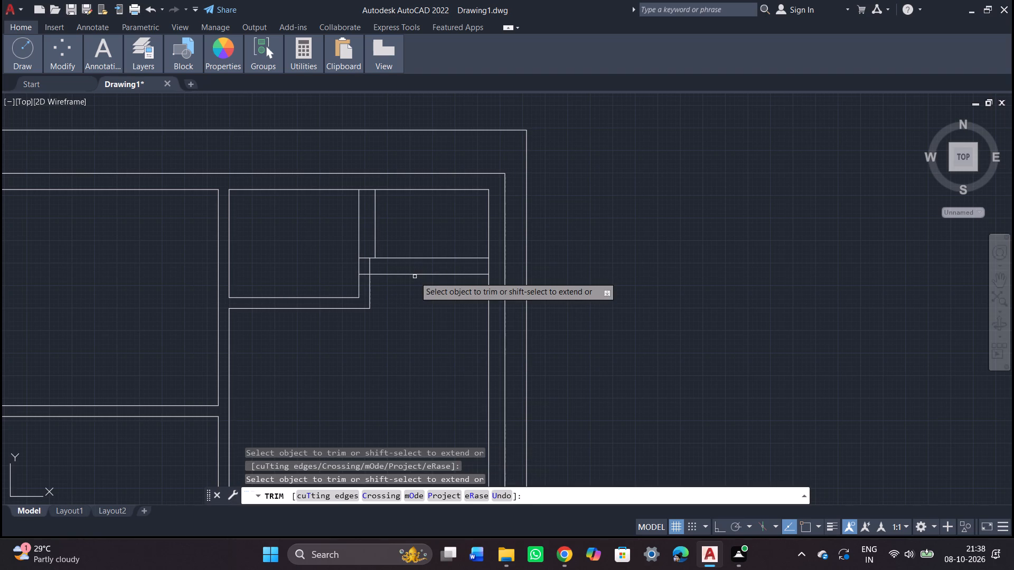
pyautogui.click(367, 189)
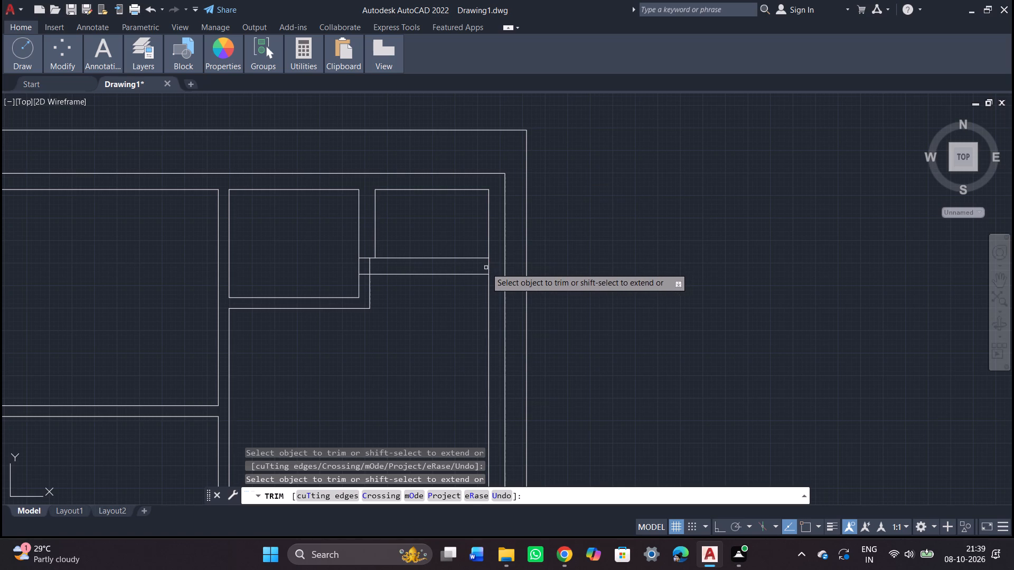
pyautogui.click(486, 268)
pyautogui.click(489, 267)
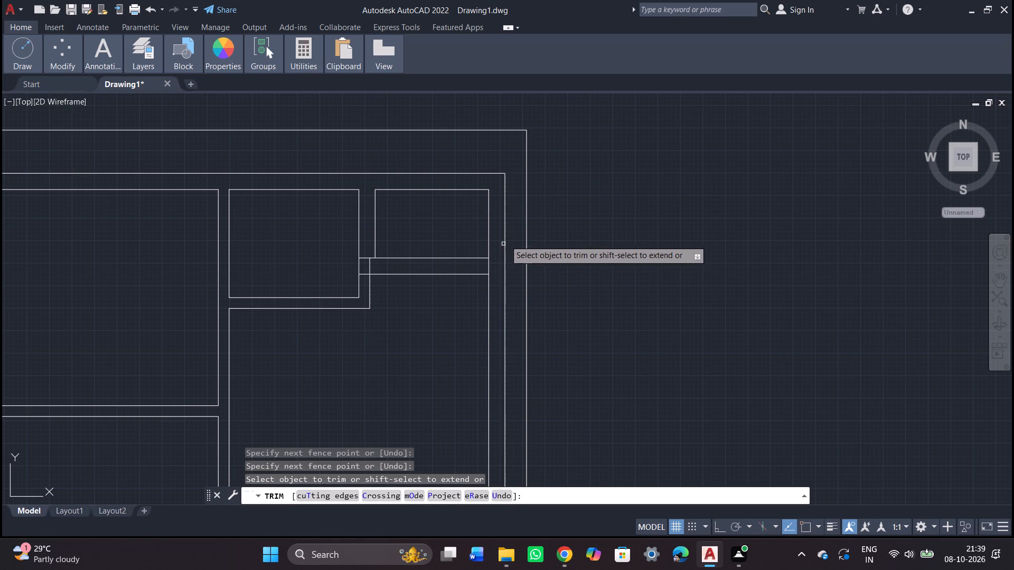
pyautogui.click(489, 265)
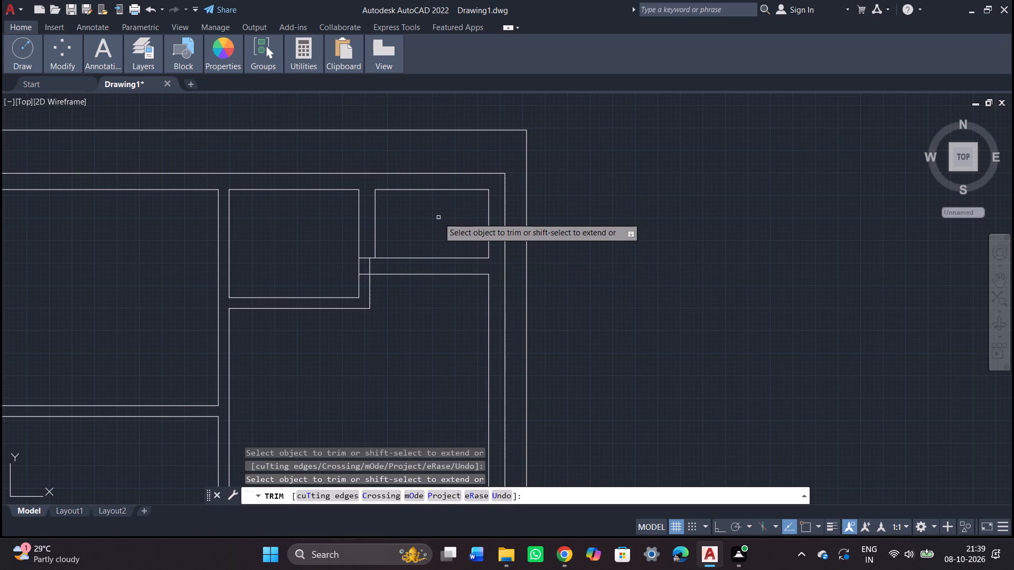
pyautogui.click(443, 189)
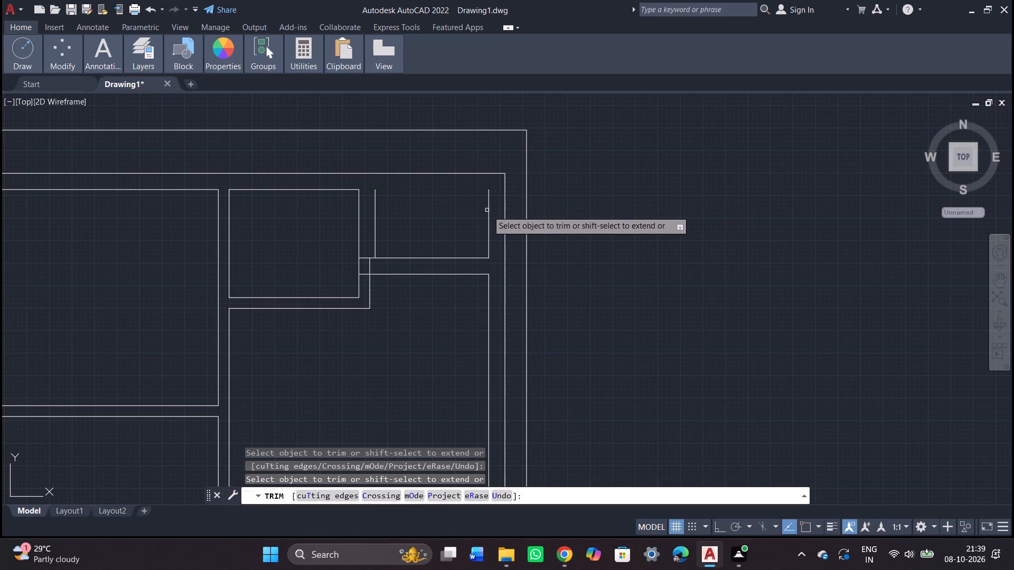
pyautogui.click(489, 212)
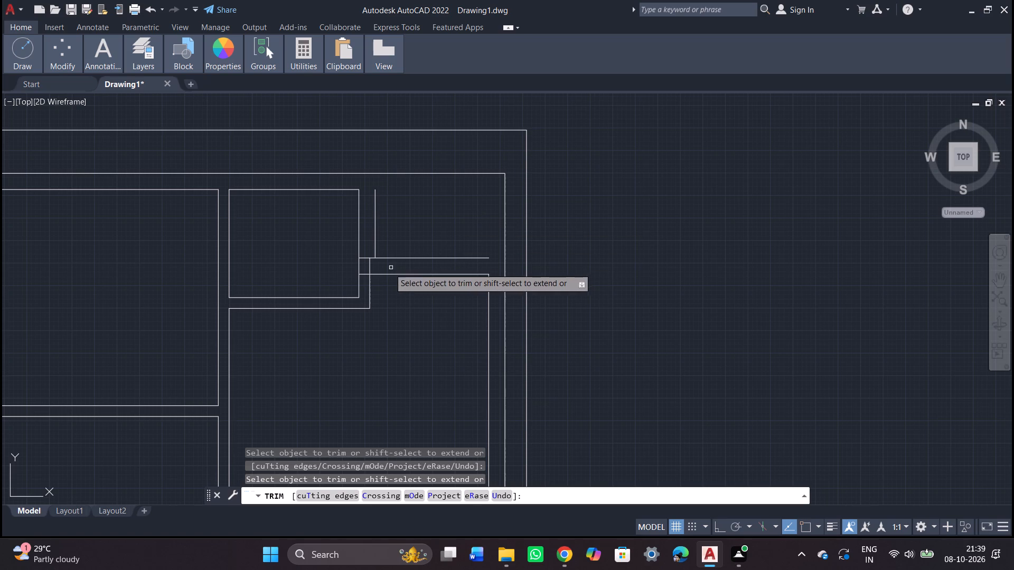
pyautogui.press('Escape')
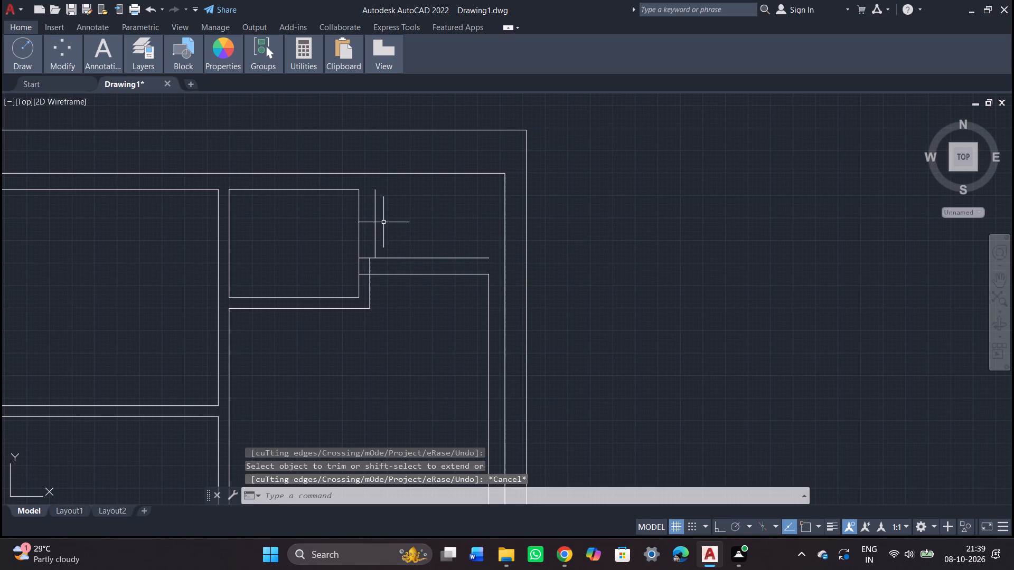
# Extend the upper-right room's left-hand line up and its bottom line right to the building's outer wall lines.
pyautogui.write('ex')
pyautogui.press('Return')
pyautogui.press('Return')
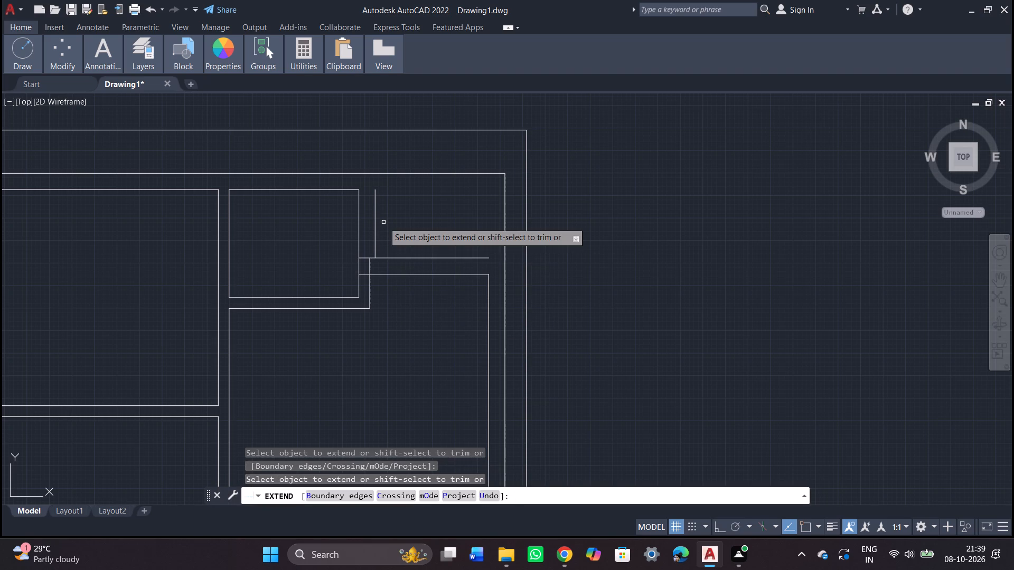
pyautogui.click(375, 221)
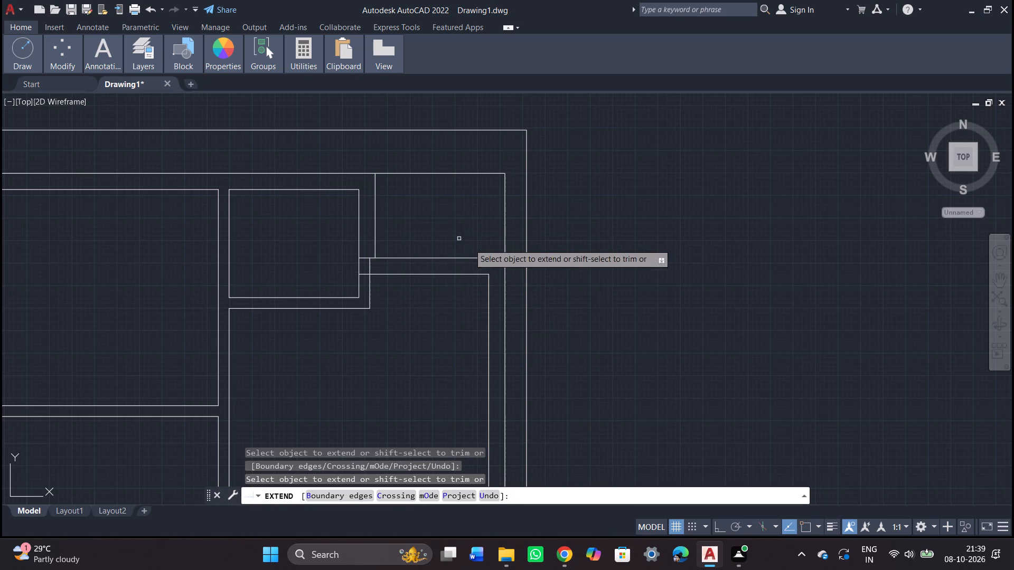
pyautogui.click(478, 259)
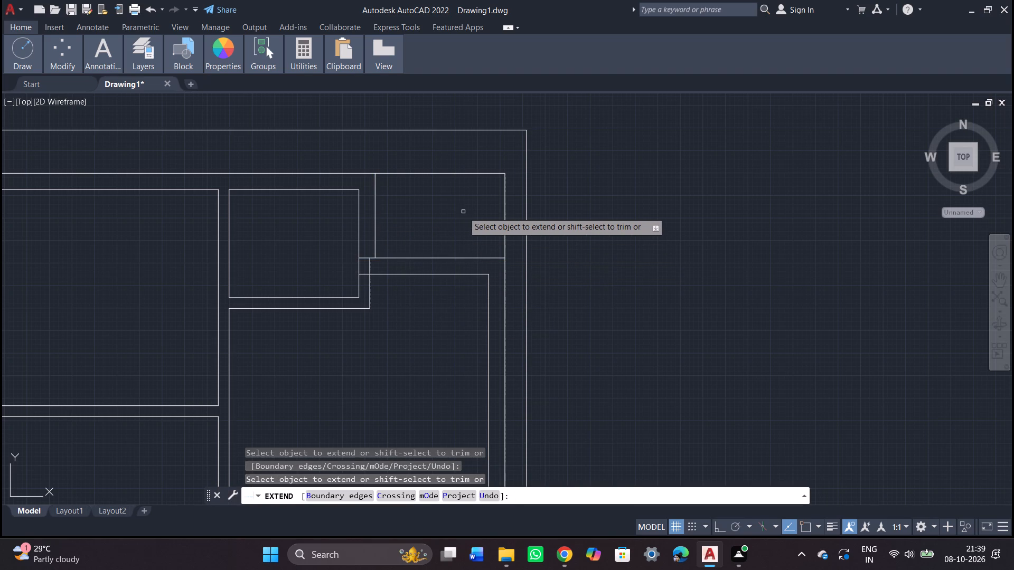
pyautogui.press('Escape')
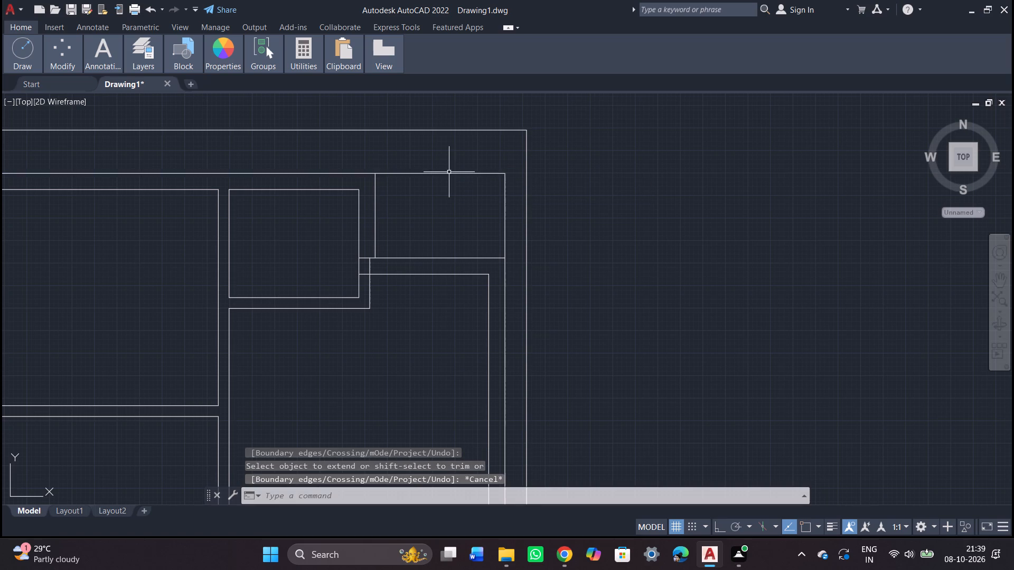
# Trim the outer wall lines around the building's upper-right corner to leave a recessed notch there.
pyautogui.write('tr')
pyautogui.press('Return')
pyautogui.press('Return')
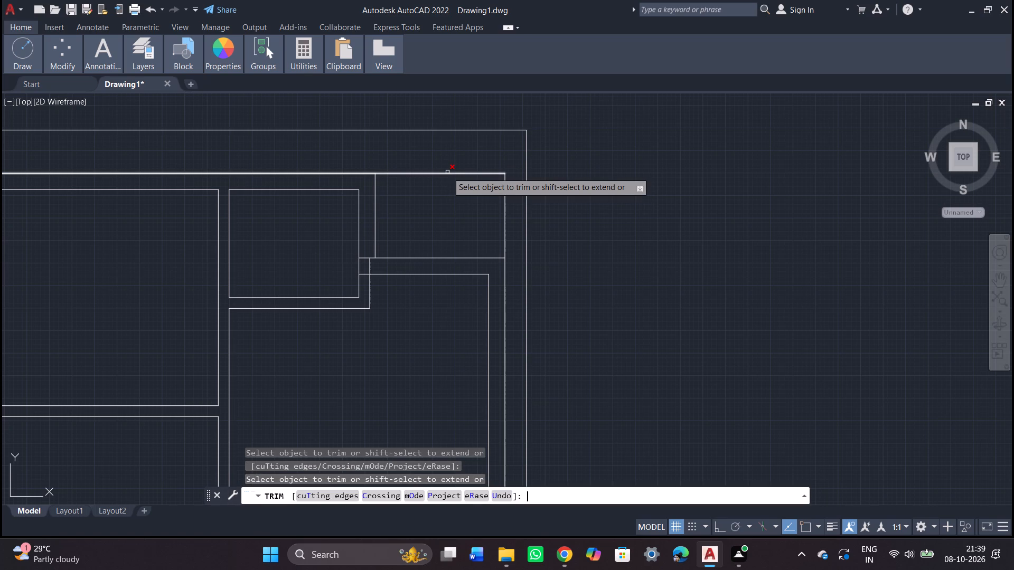
pyautogui.moveTo(447, 166); pyautogui.dragTo(501, 197)
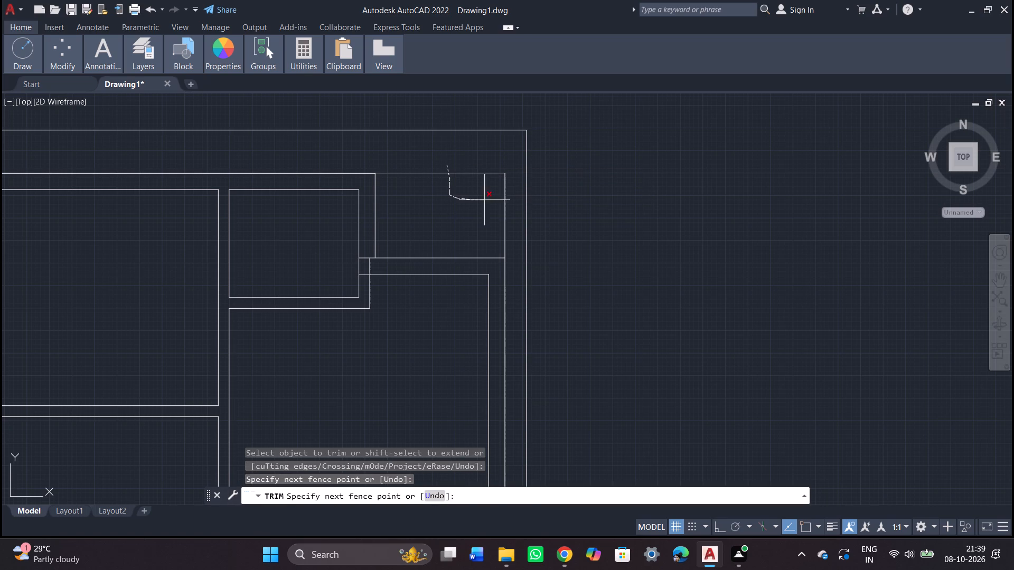
pyautogui.moveTo(501, 197); pyautogui.dragTo(508, 207)
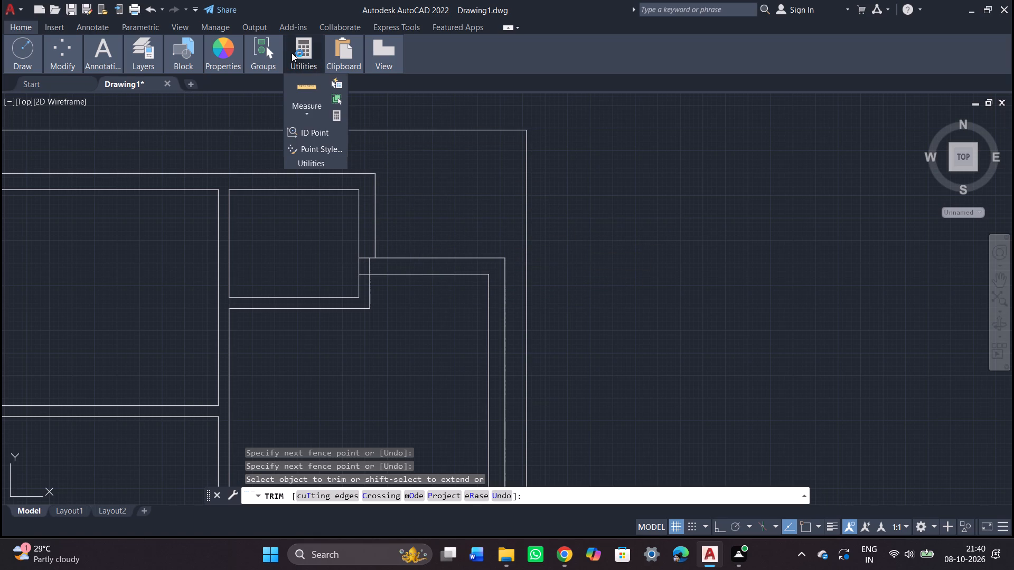
# Measure the notch's distances to the plot outline with Quick Measure.
pyautogui.click(306, 84)
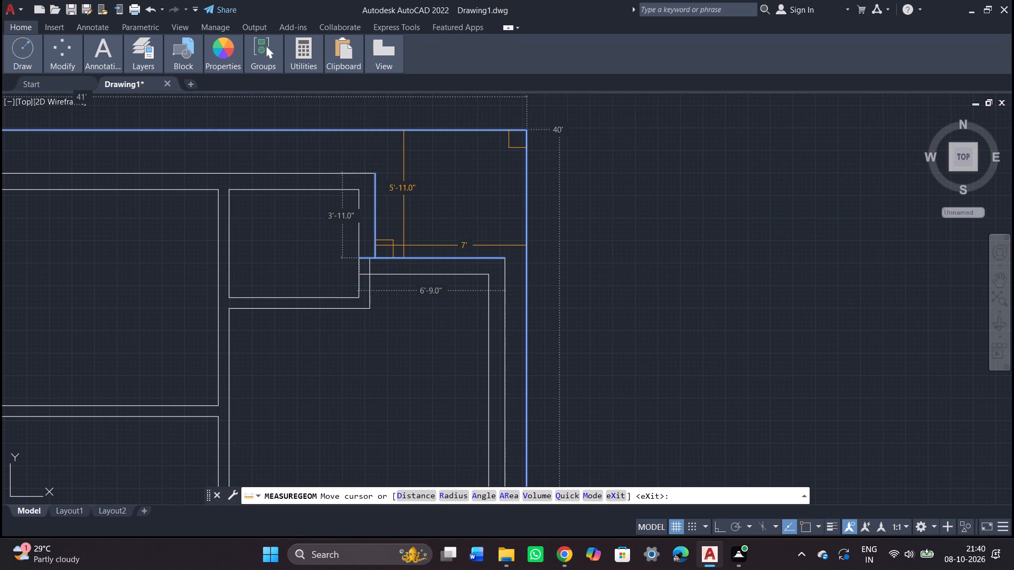
pyautogui.press('Escape')
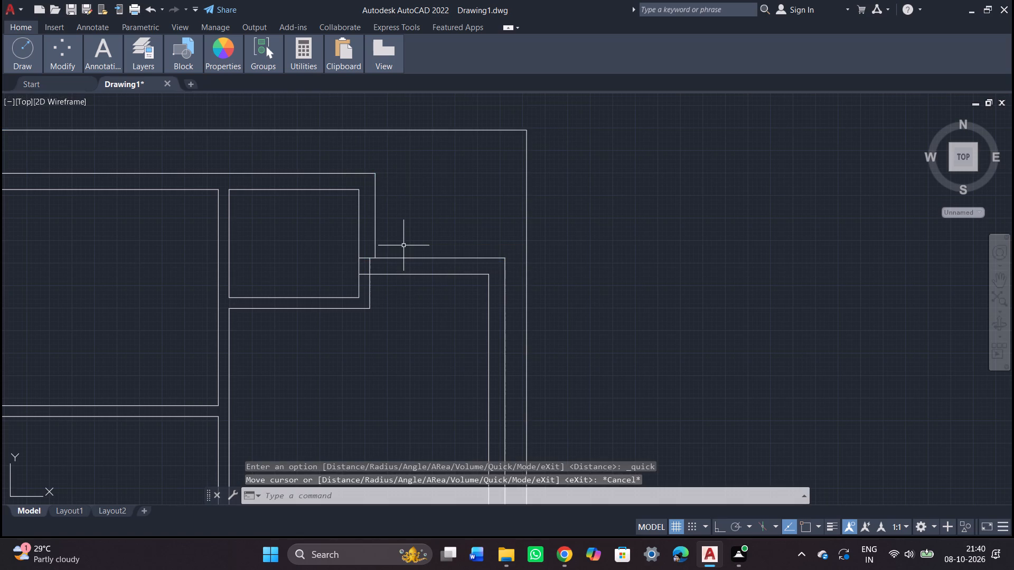
# Measure the right-hand room below the small upper-right room with Quick Measure.
pyautogui.scroll(-1, 380, 237)
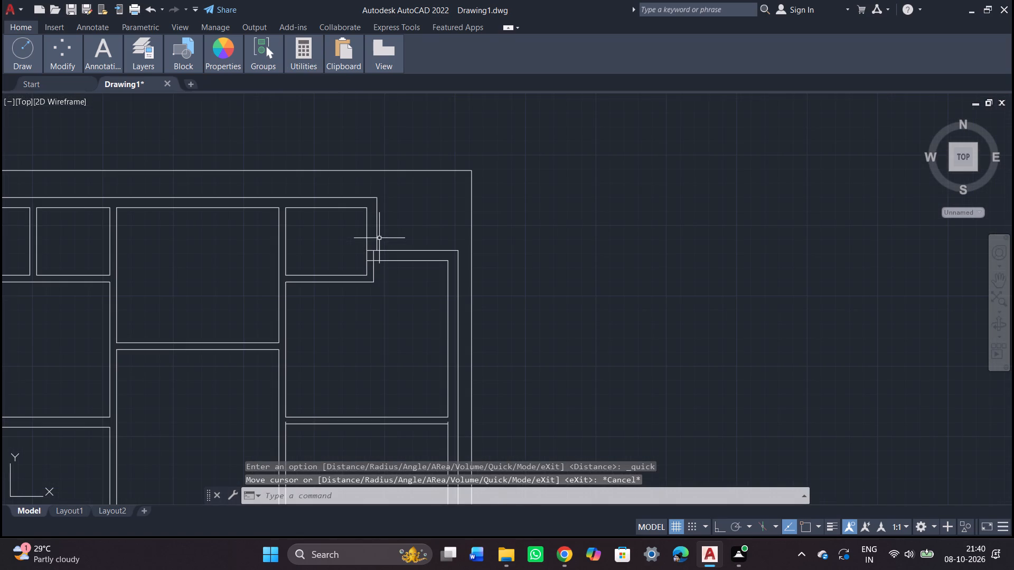
pyautogui.moveTo(343, 315); pyautogui.dragTo(318, 146, button='middle')
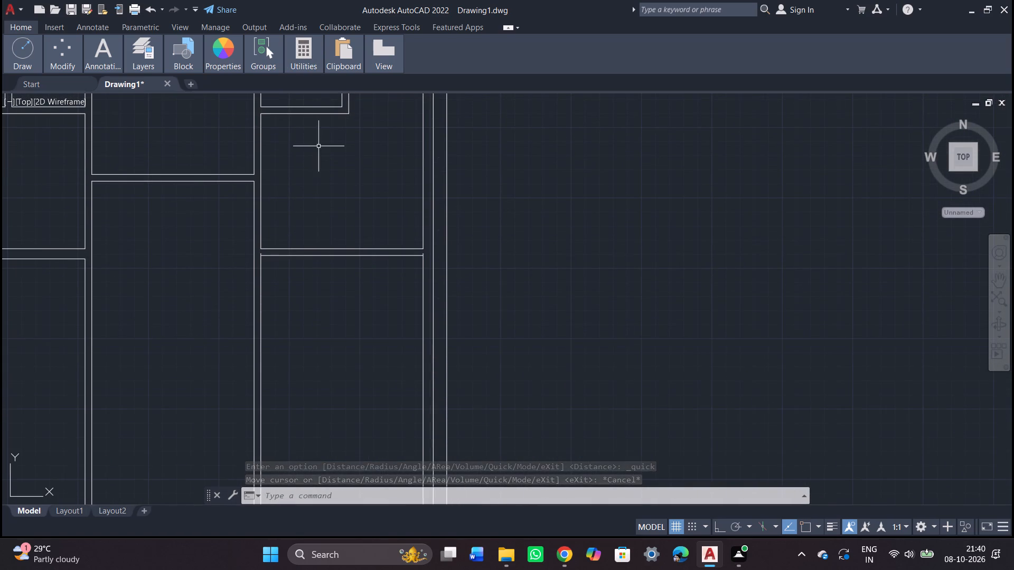
pyautogui.click(313, 82)
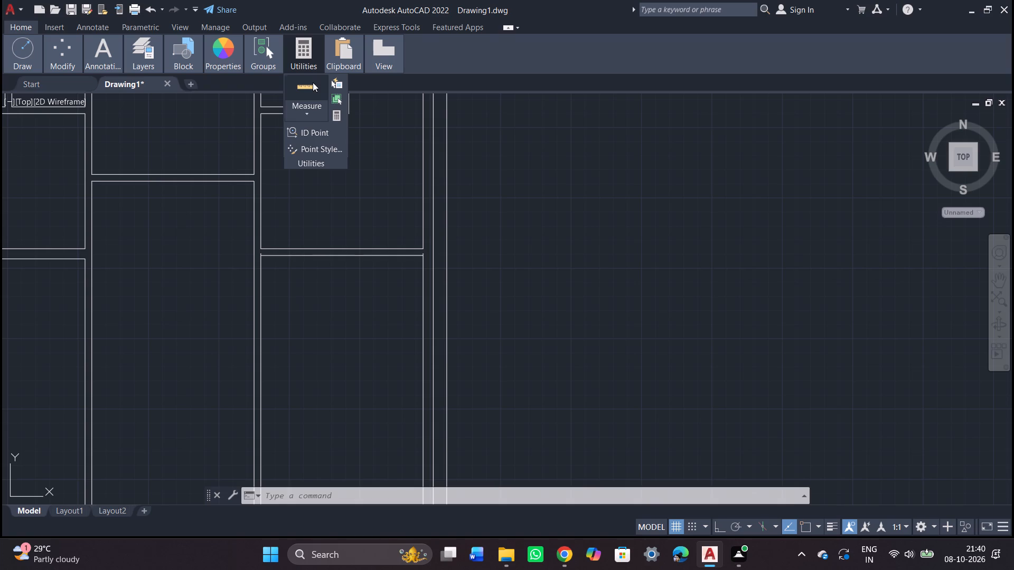
pyautogui.scroll(-2, 349, 203)
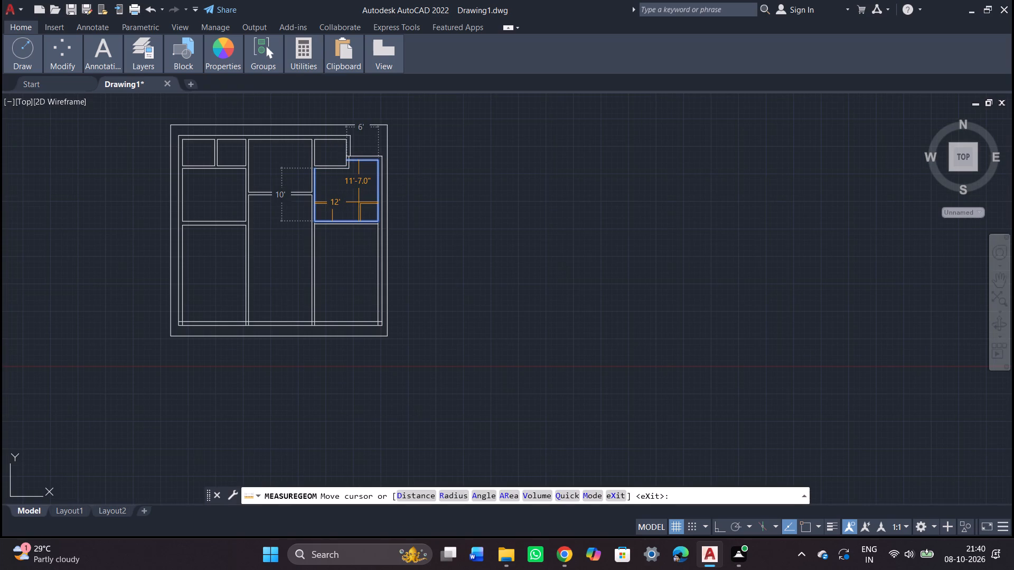
pyautogui.press('Escape')
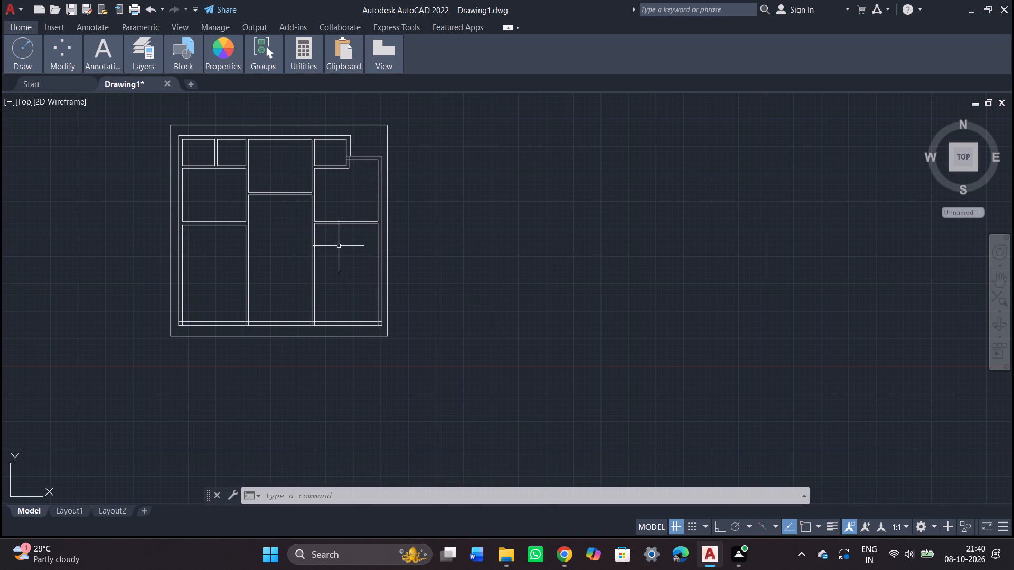
# Trim the two short line stubs projecting above the lower-right room's top line, one at each upper corner.
pyautogui.scroll(2, 339, 246)
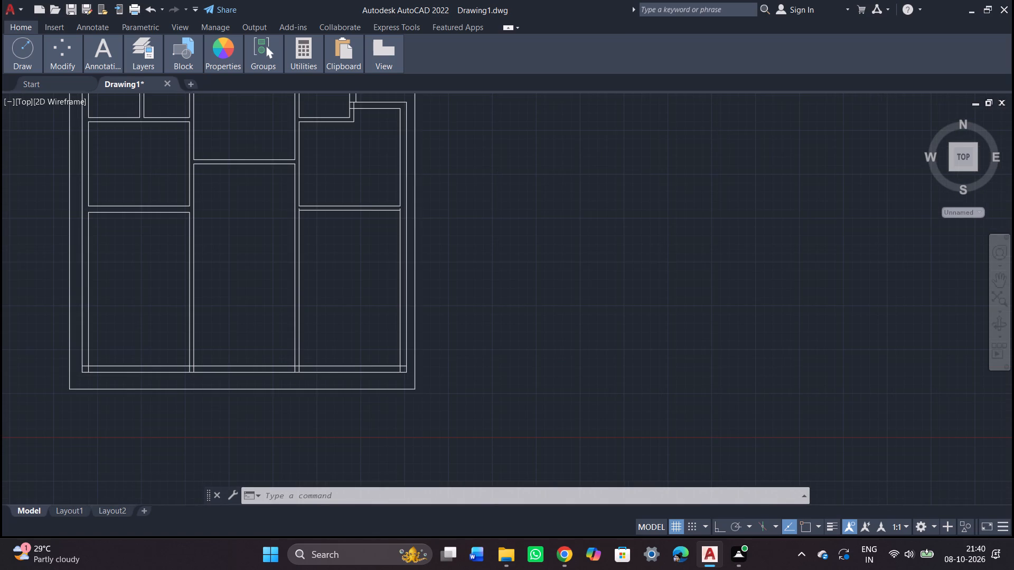
pyautogui.write('te')
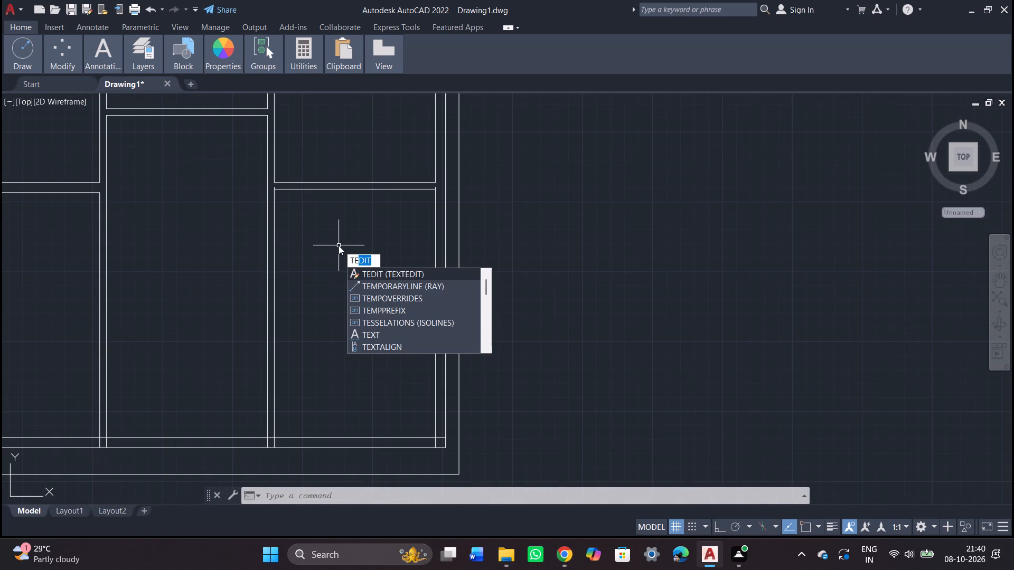
pyautogui.press('Escape')
pyautogui.write('tr')
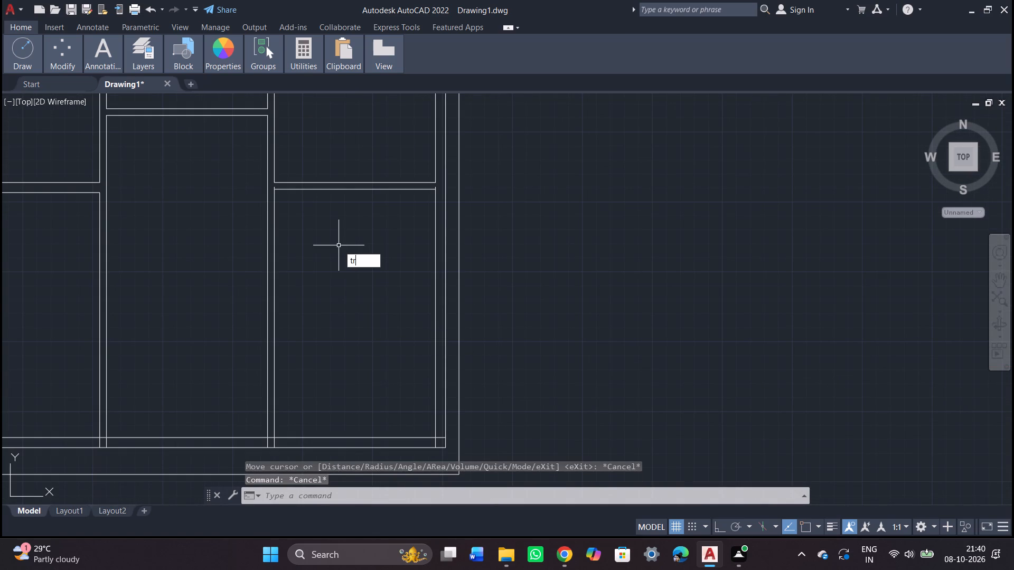
pyautogui.press('Return')
pyautogui.press('Return')
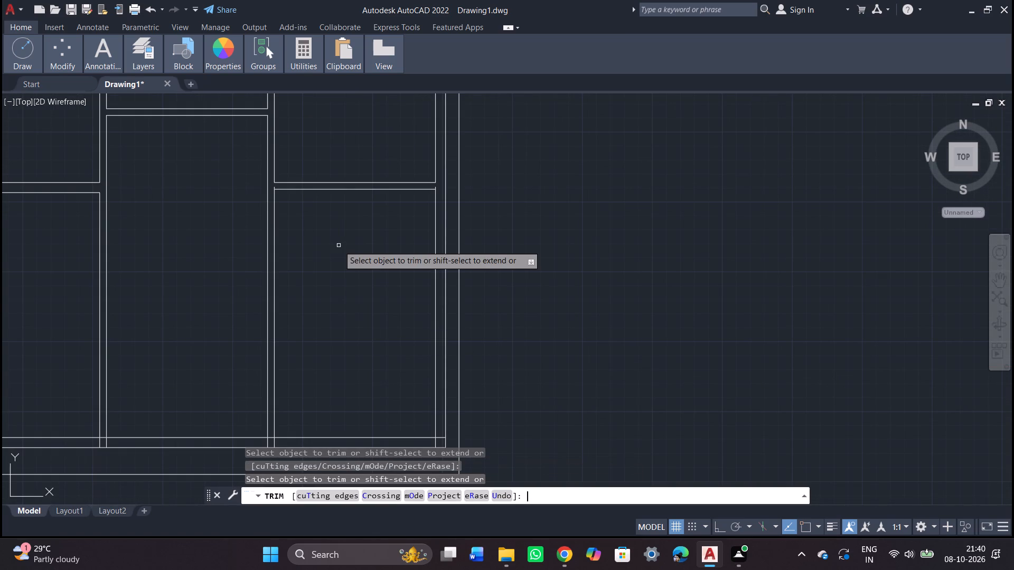
pyautogui.scroll(2, 339, 239)
pyautogui.moveTo(267, 140); pyautogui.dragTo(268, 150, button='middle')
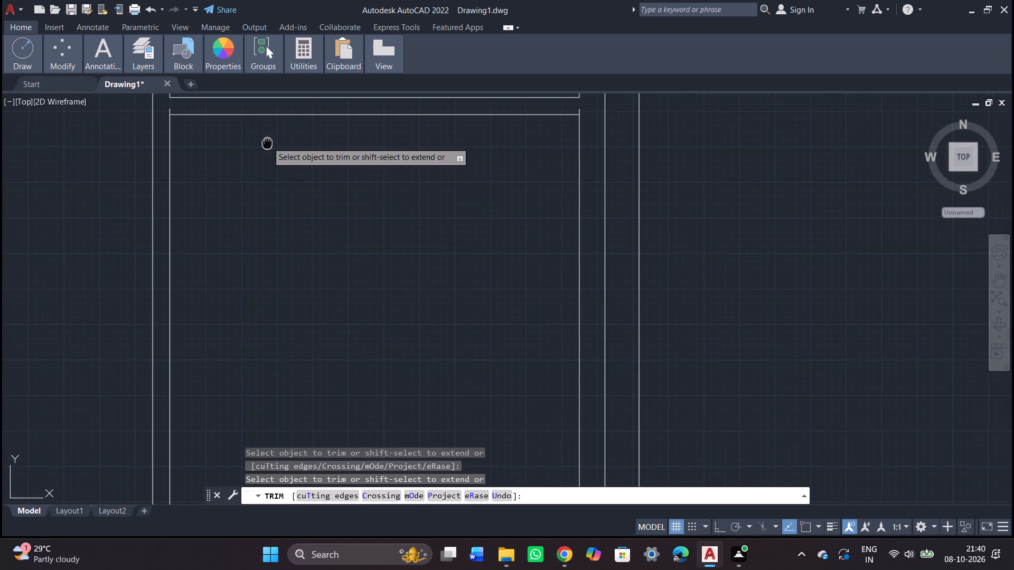
pyautogui.moveTo(268, 150); pyautogui.dragTo(260, 242, button='middle')
pyautogui.scroll(2, 161, 217)
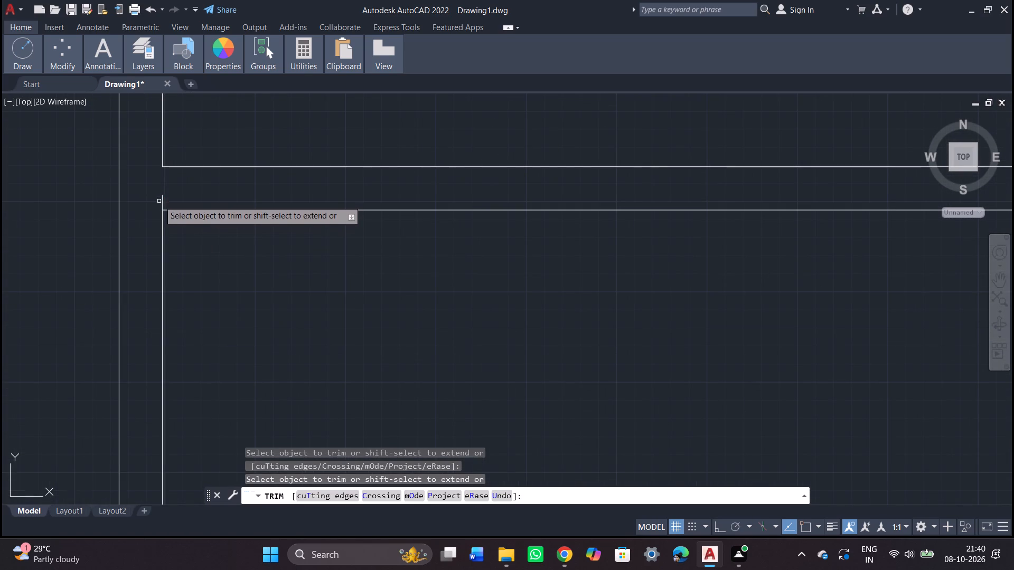
pyautogui.click(163, 201)
pyautogui.scroll(-3, 163, 201)
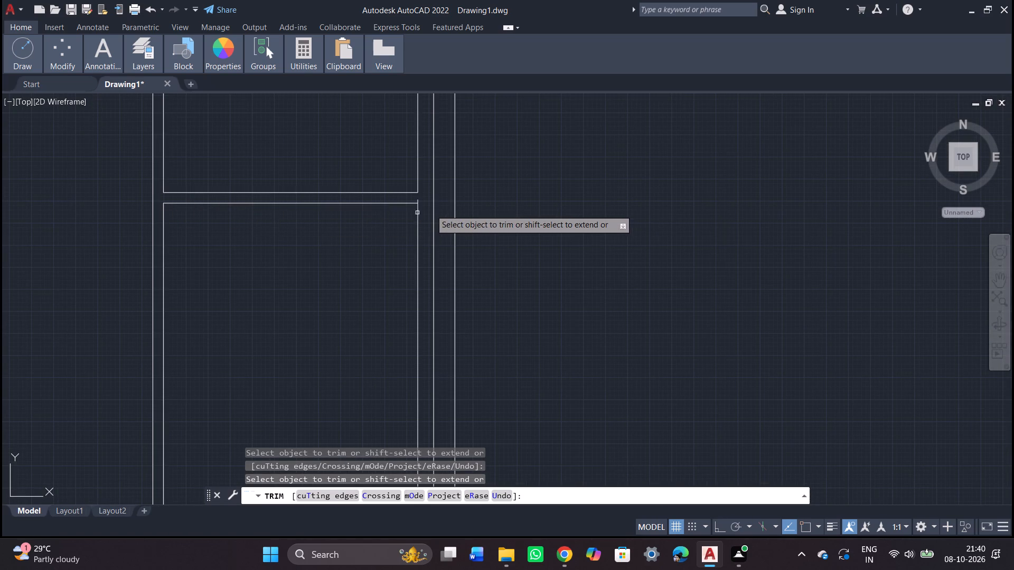
pyautogui.scroll(3, 425, 204)
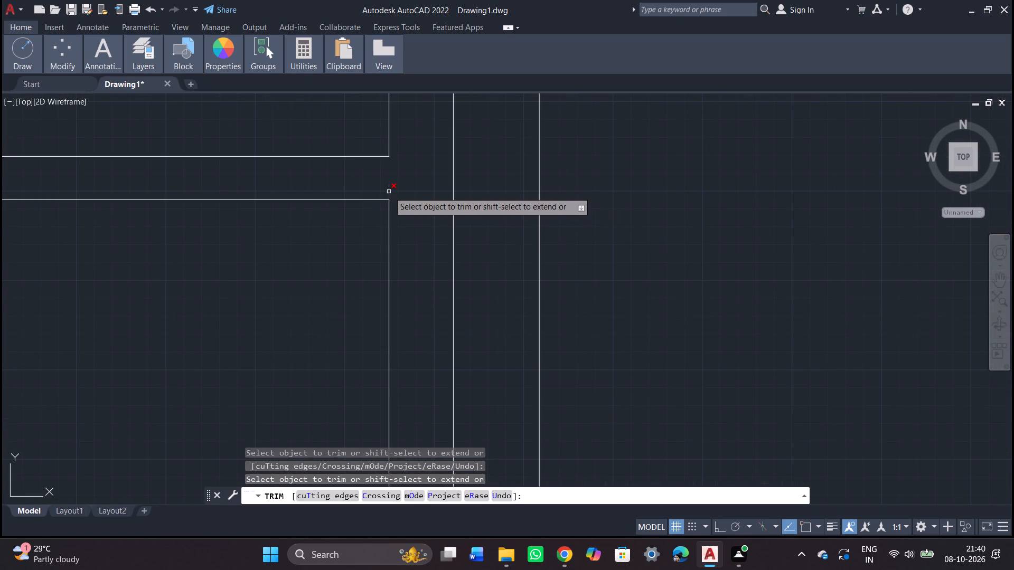
pyautogui.click(389, 192)
pyautogui.scroll(-5, 388, 195)
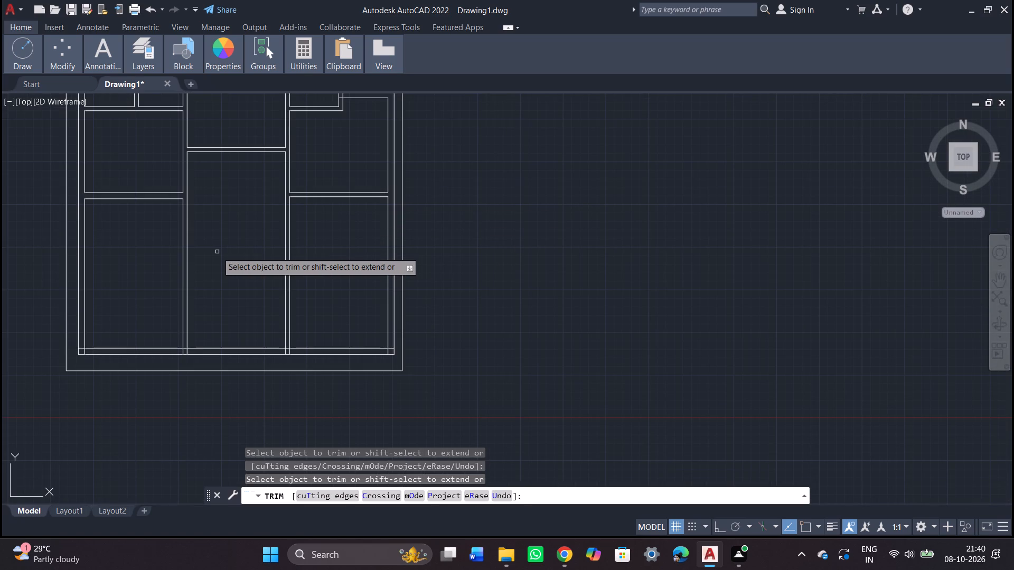
pyautogui.scroll(-1, 217, 252)
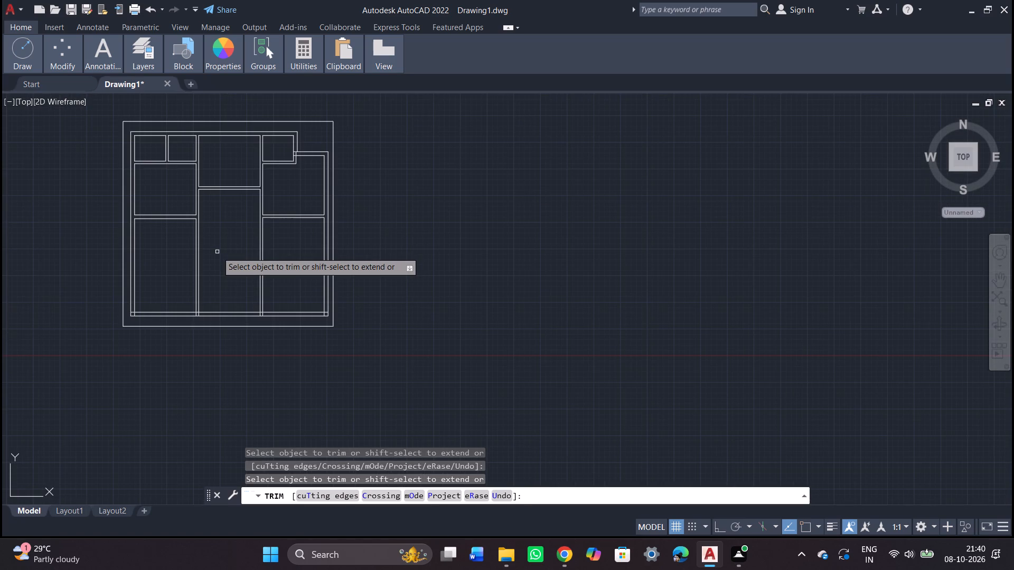
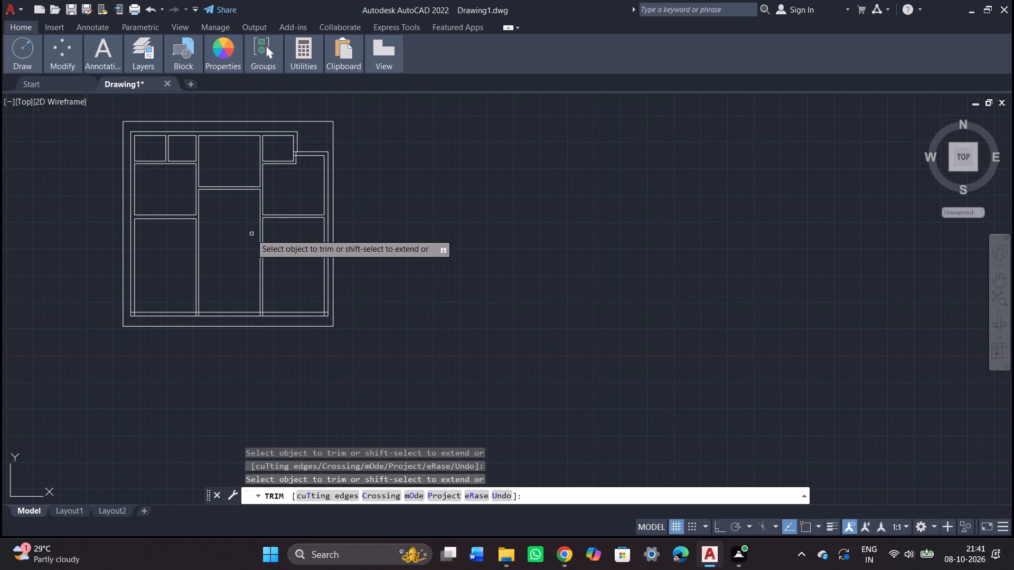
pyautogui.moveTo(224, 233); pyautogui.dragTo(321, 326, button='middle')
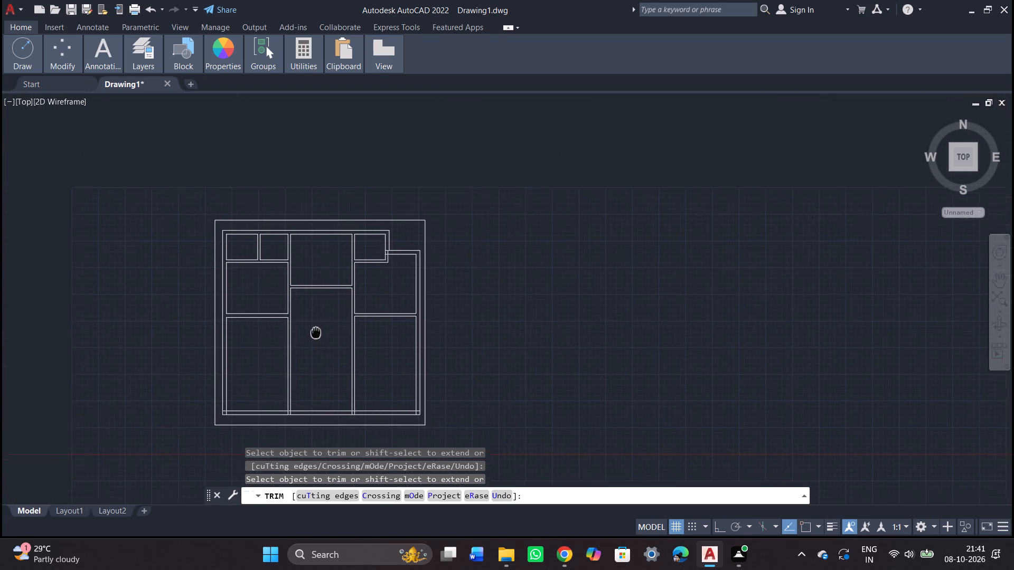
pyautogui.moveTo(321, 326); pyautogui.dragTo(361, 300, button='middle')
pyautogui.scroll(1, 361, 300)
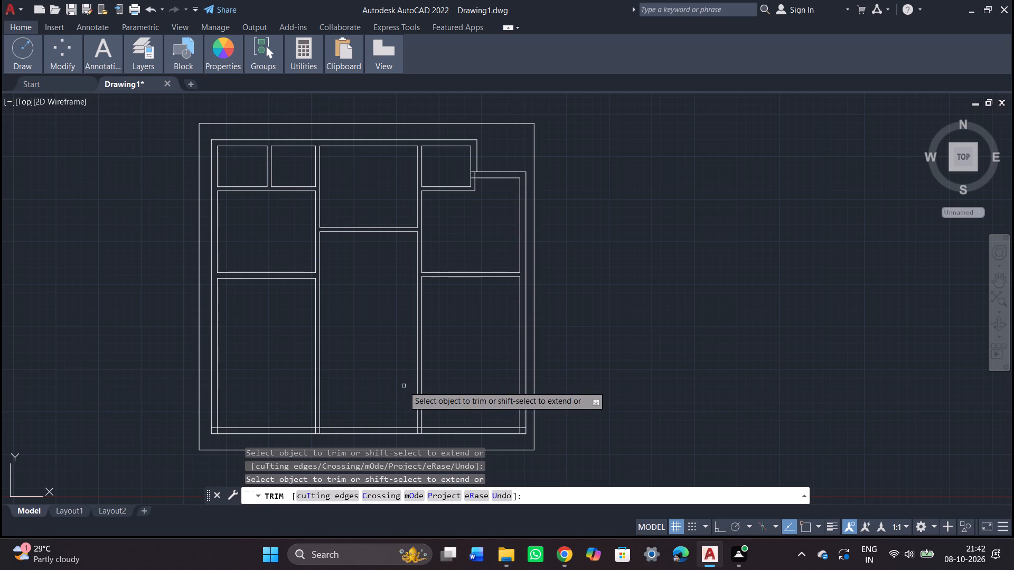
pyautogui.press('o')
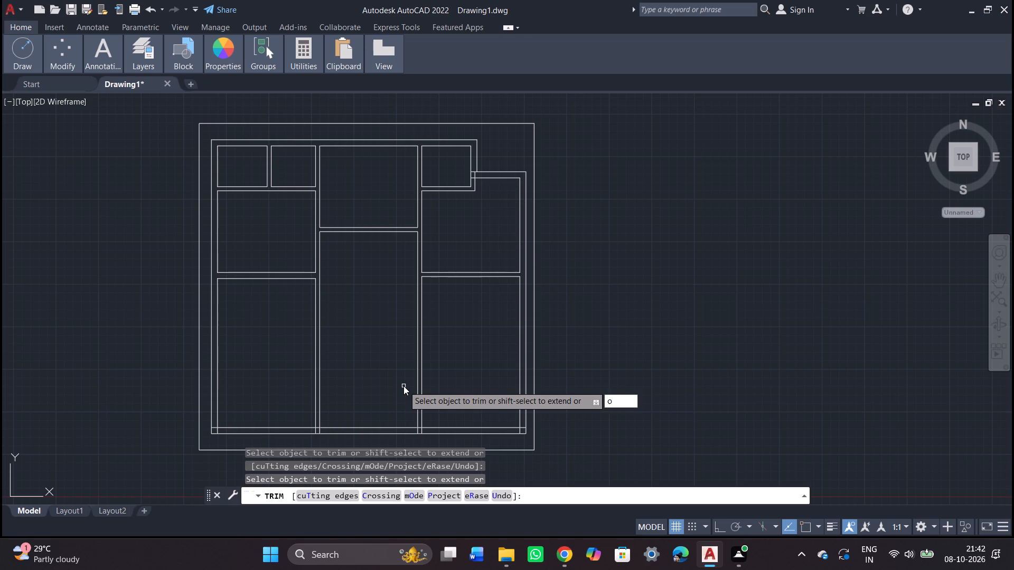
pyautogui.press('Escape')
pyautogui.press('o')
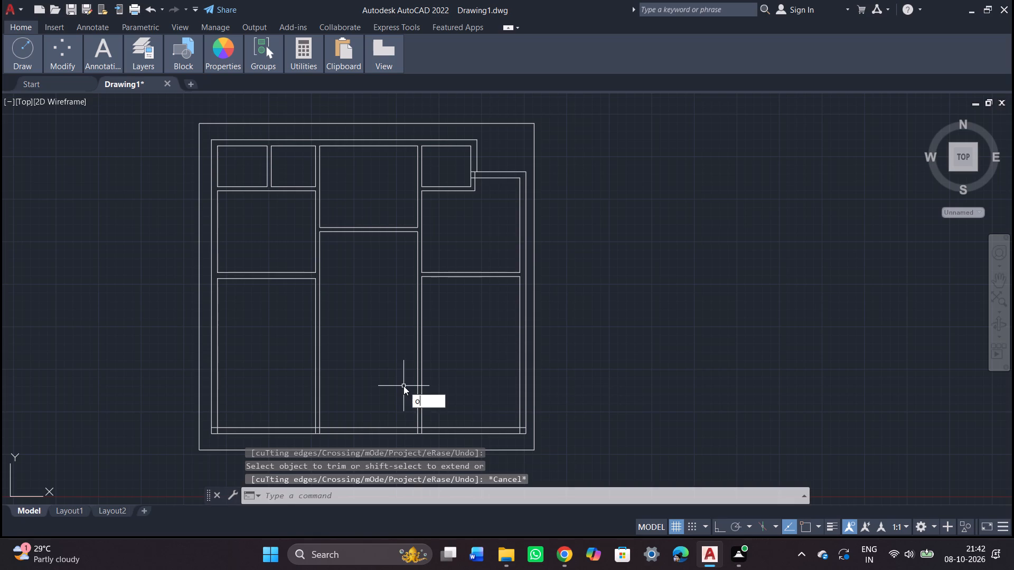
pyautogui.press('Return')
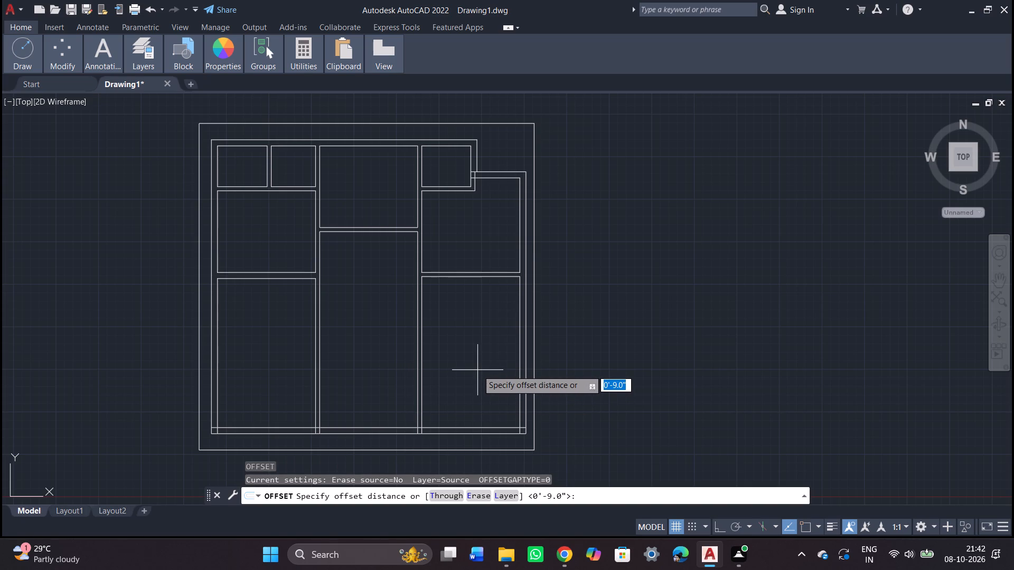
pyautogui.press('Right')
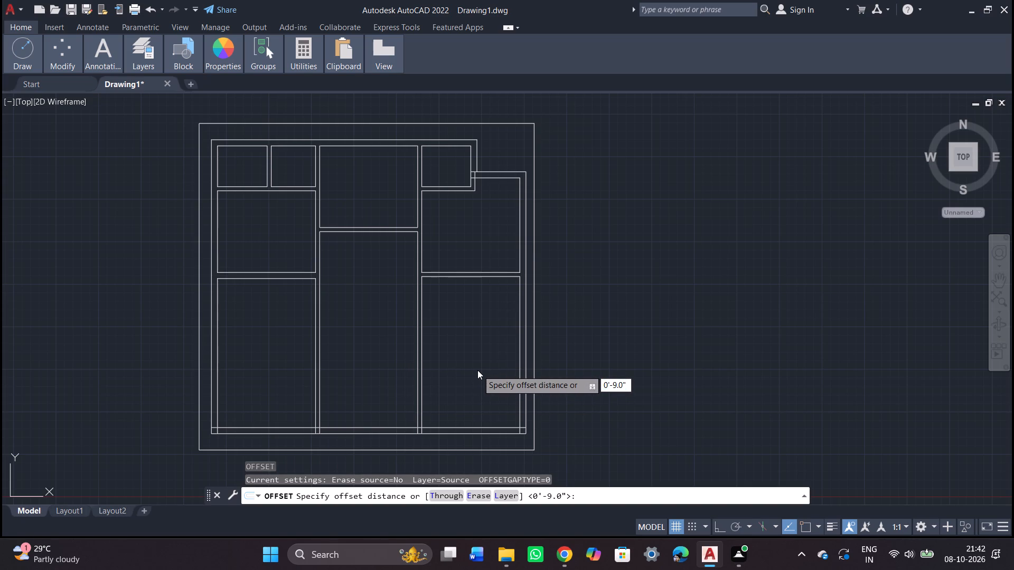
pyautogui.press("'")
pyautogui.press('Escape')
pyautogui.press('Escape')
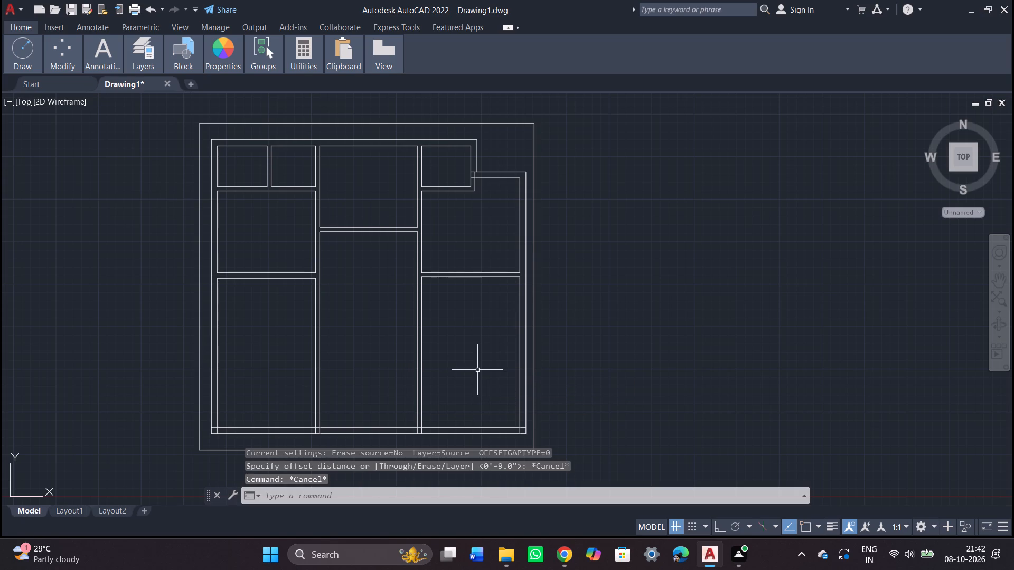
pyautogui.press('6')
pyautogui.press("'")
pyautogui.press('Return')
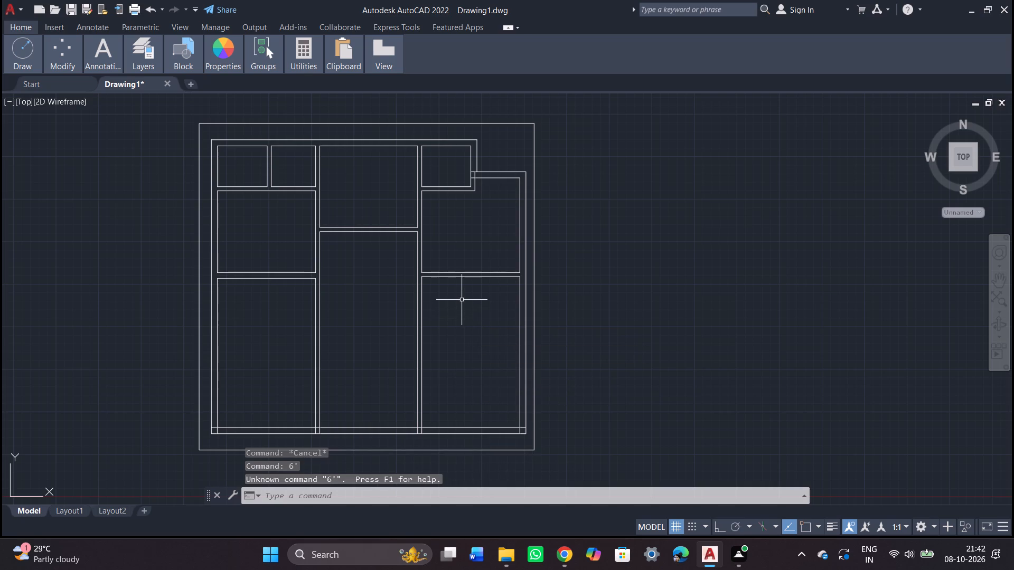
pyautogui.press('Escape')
# Offset the lower-right room's top line 6' downward and the resulting line another 6" down to form a partition.
pyautogui.press('o')
pyautogui.press('Return')
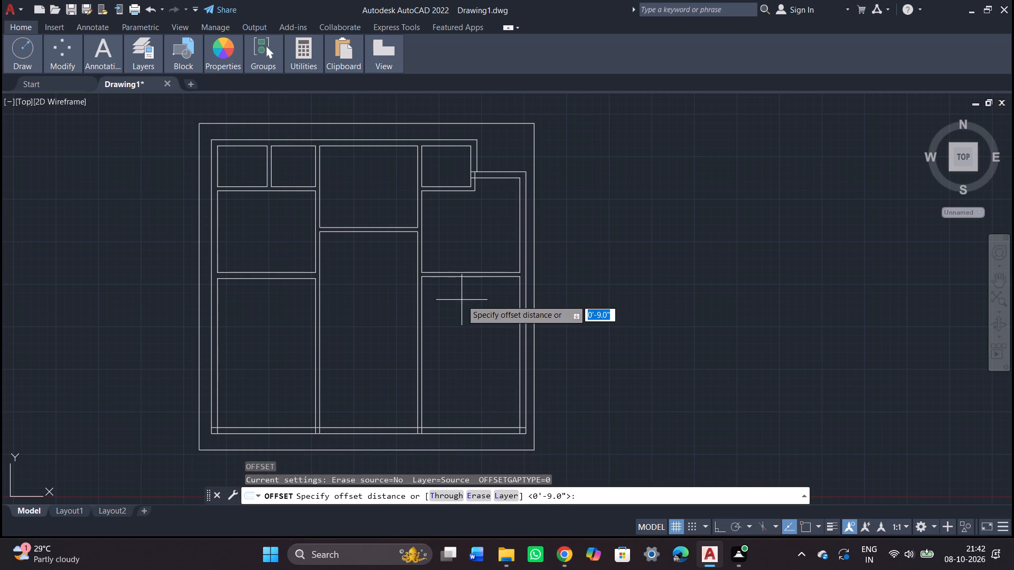
pyautogui.write("6'")
pyautogui.press('Return')
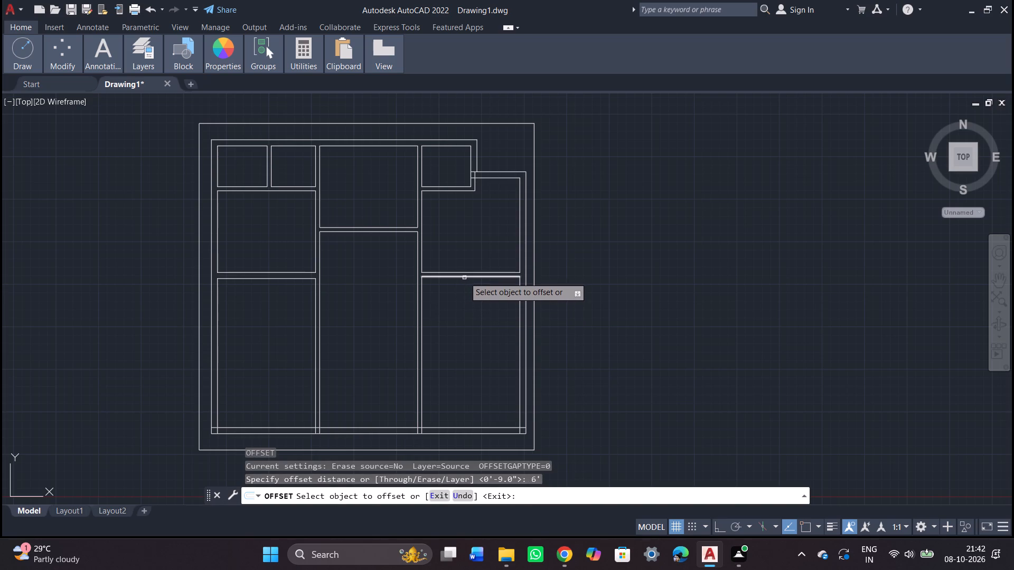
pyautogui.click(465, 277)
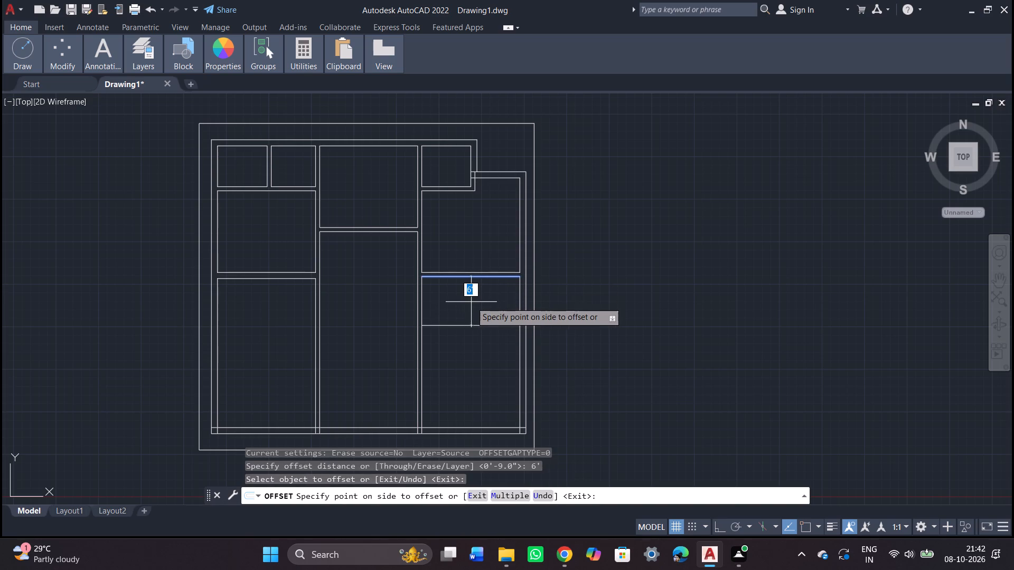
pyautogui.doubleClick(472, 303)
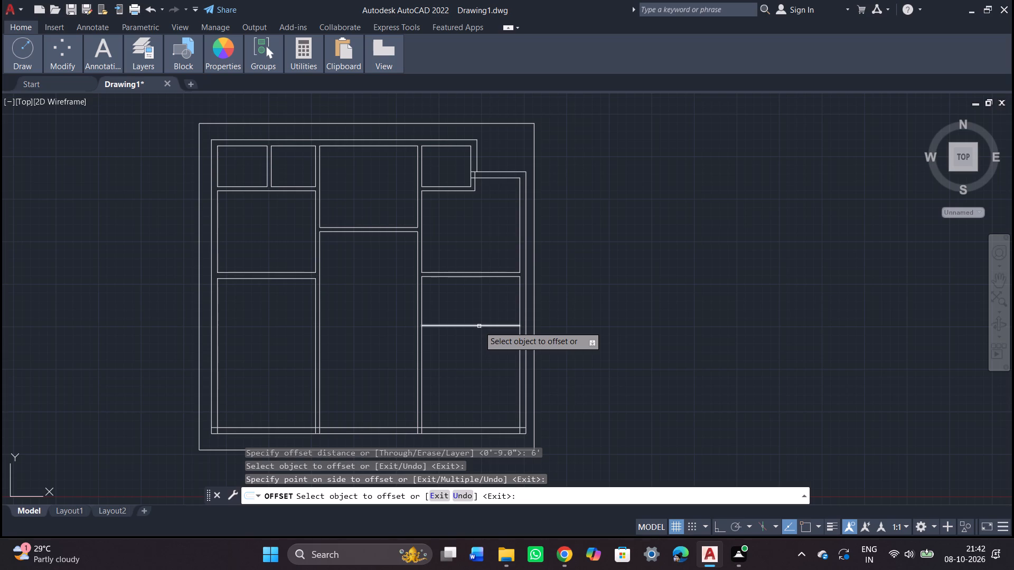
pyautogui.doubleClick(479, 326)
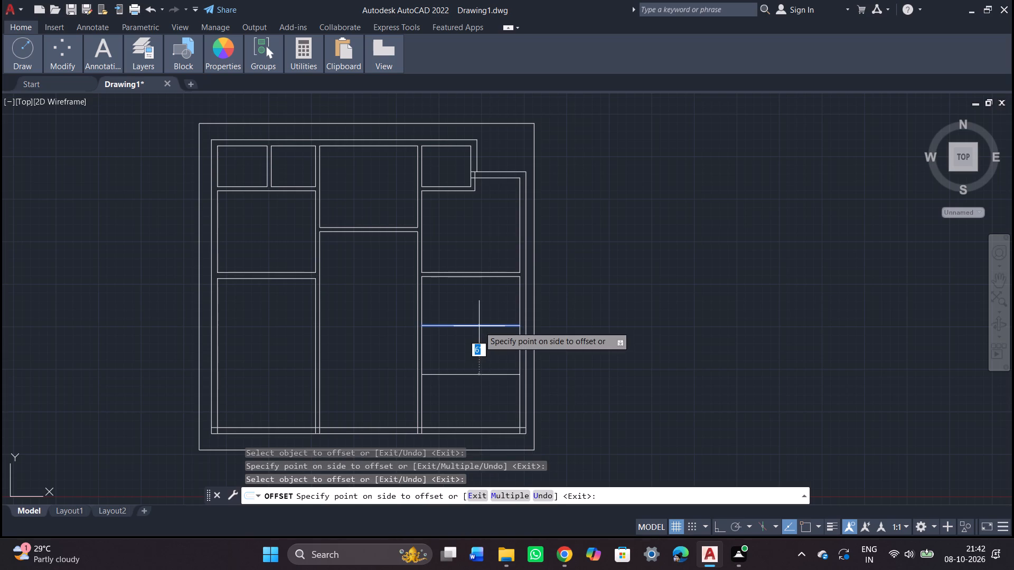
pyautogui.press('6')
pyautogui.press('Return')
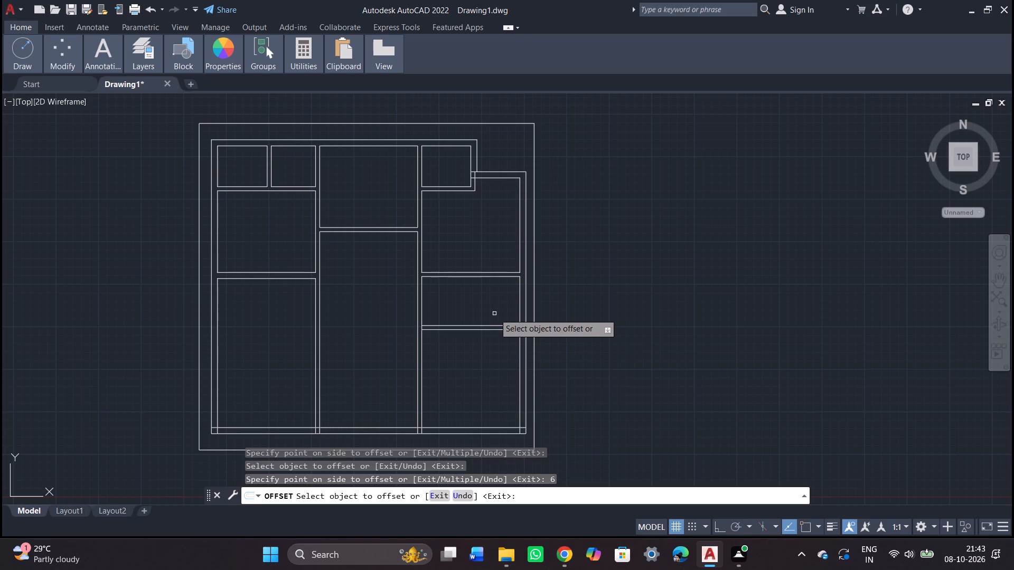
pyautogui.press('Escape')
# Trim the inner right wall line between the two lines of the new partition.
pyautogui.write('tr')
pyautogui.press('Return')
pyautogui.press('Return')
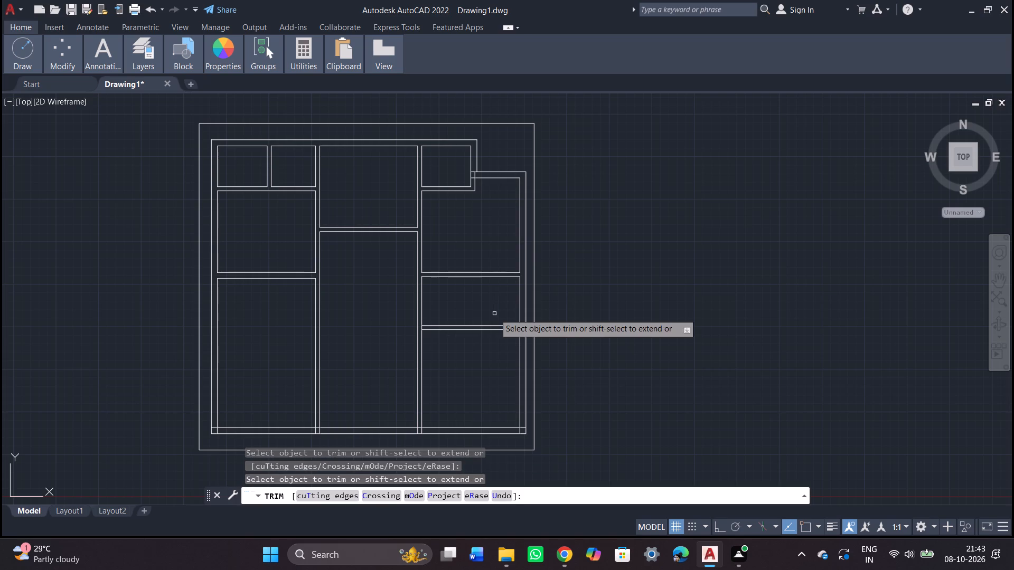
pyautogui.scroll(1, 454, 350)
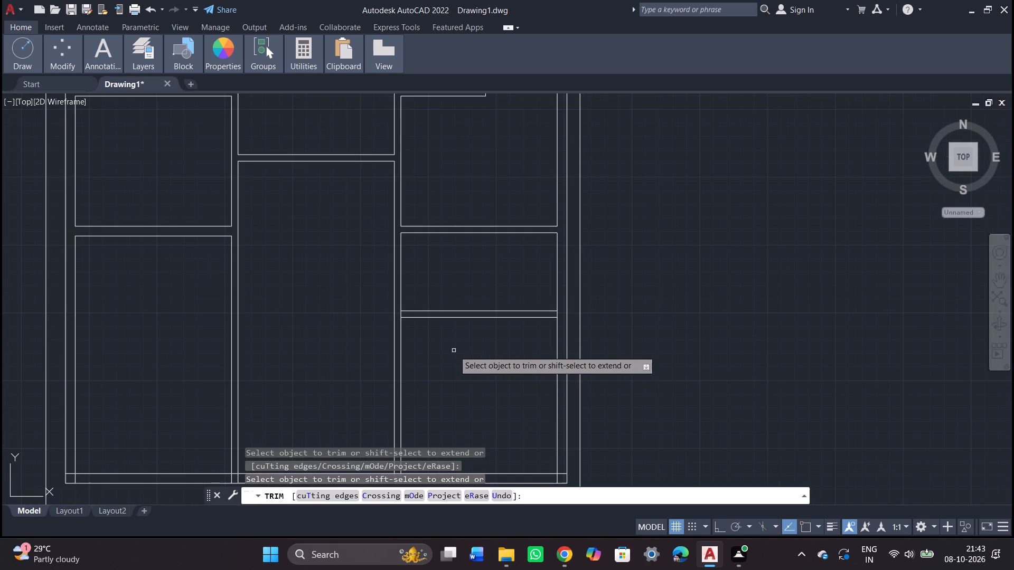
pyautogui.scroll(1, 454, 345)
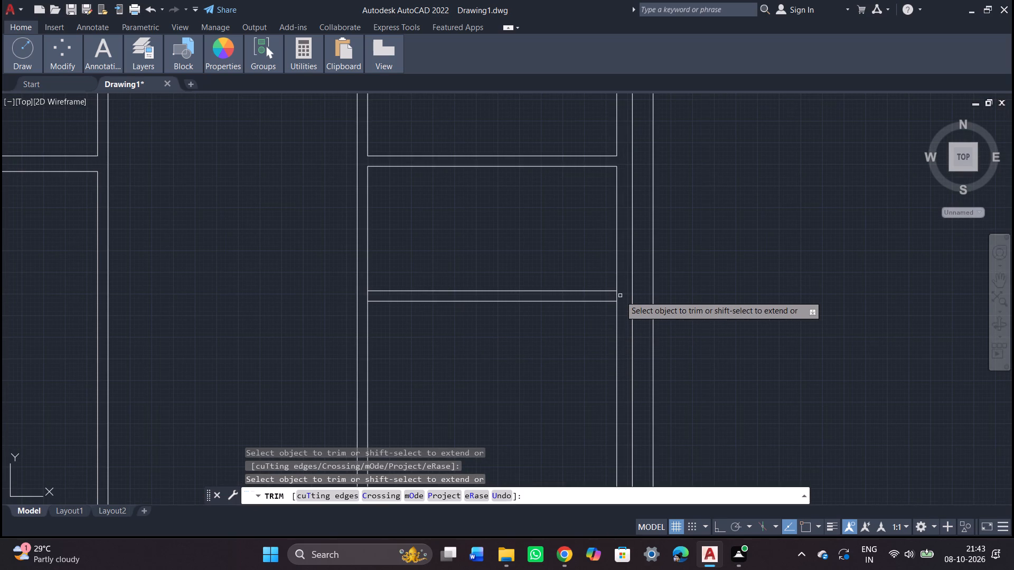
pyautogui.click(618, 297)
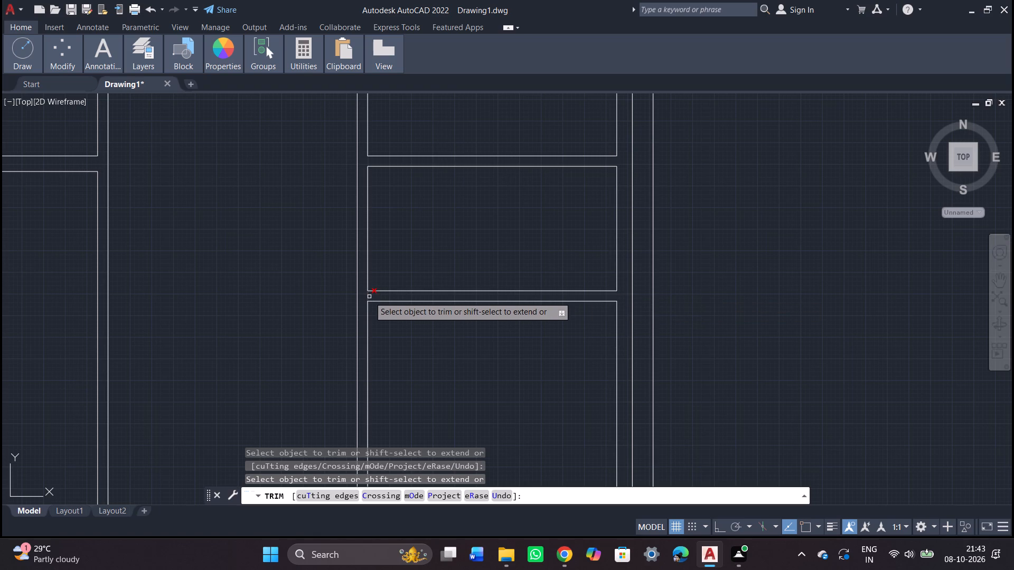
pyautogui.press('Escape')
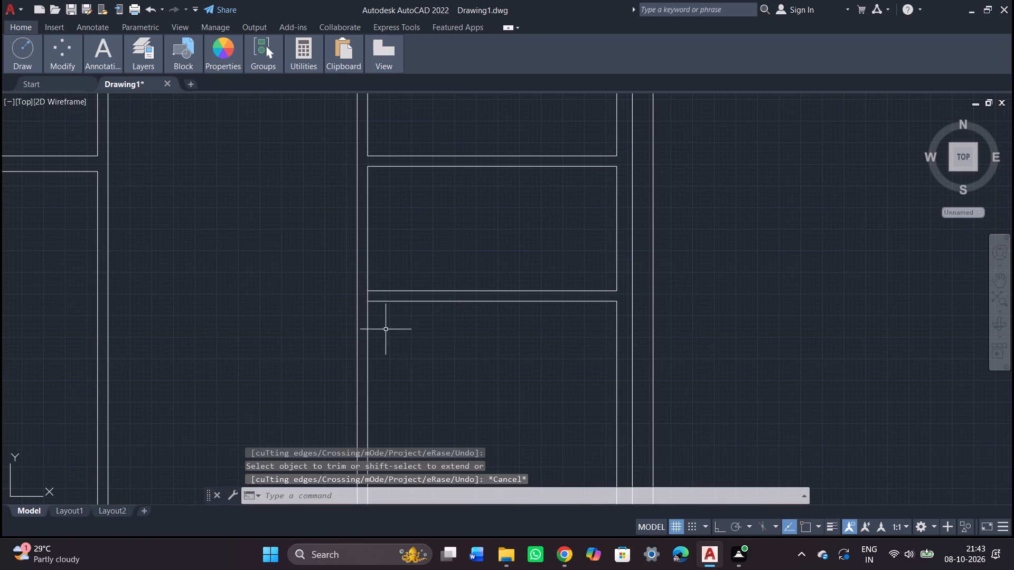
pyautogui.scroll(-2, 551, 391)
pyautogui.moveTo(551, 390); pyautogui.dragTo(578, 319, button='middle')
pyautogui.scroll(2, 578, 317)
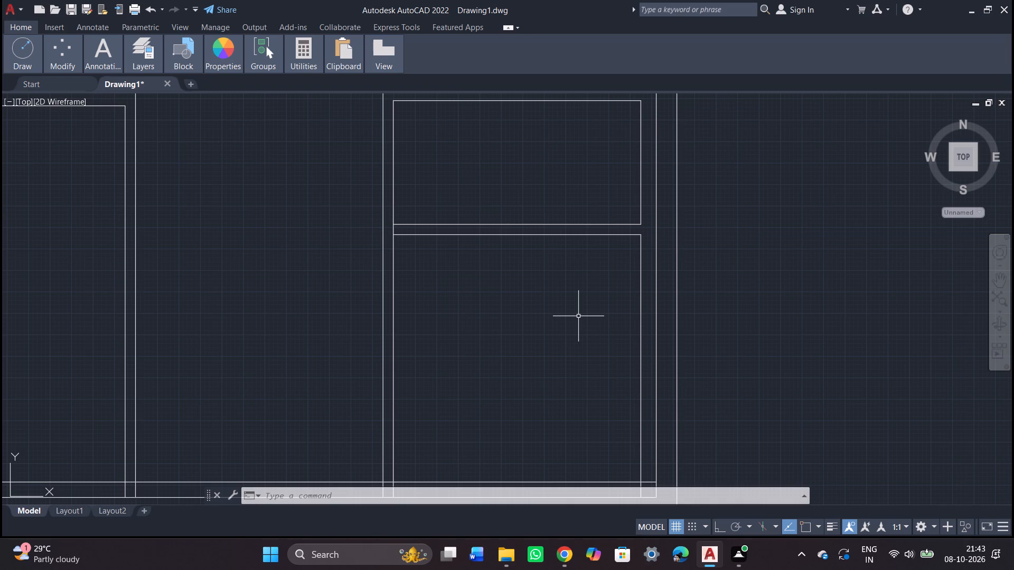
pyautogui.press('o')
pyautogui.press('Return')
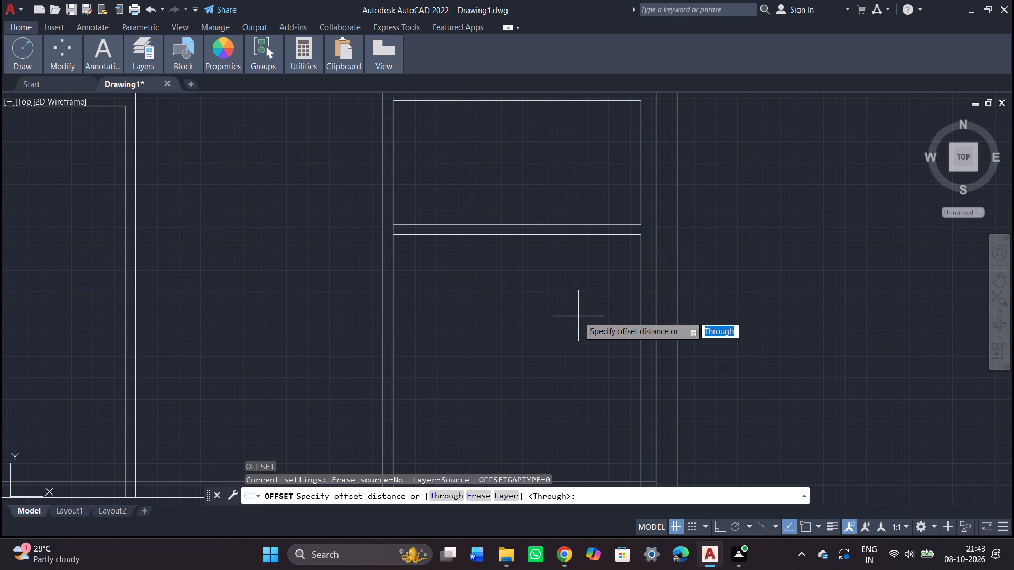
# Measure the right-hand room below the small upper-right room with Quick Measure.
pyautogui.scroll(-2, 578, 316)
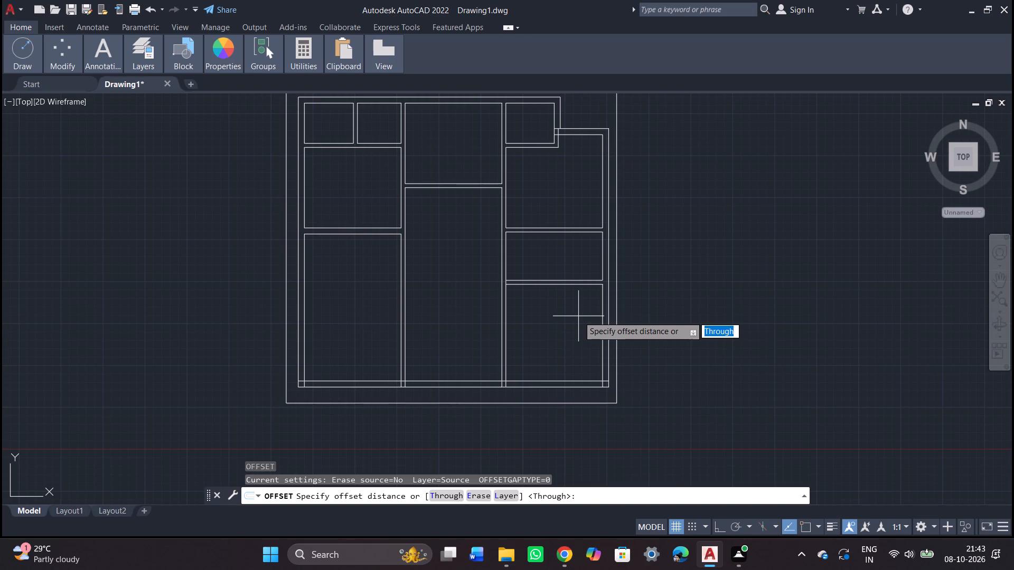
pyautogui.click(299, 46)
pyautogui.click(306, 90)
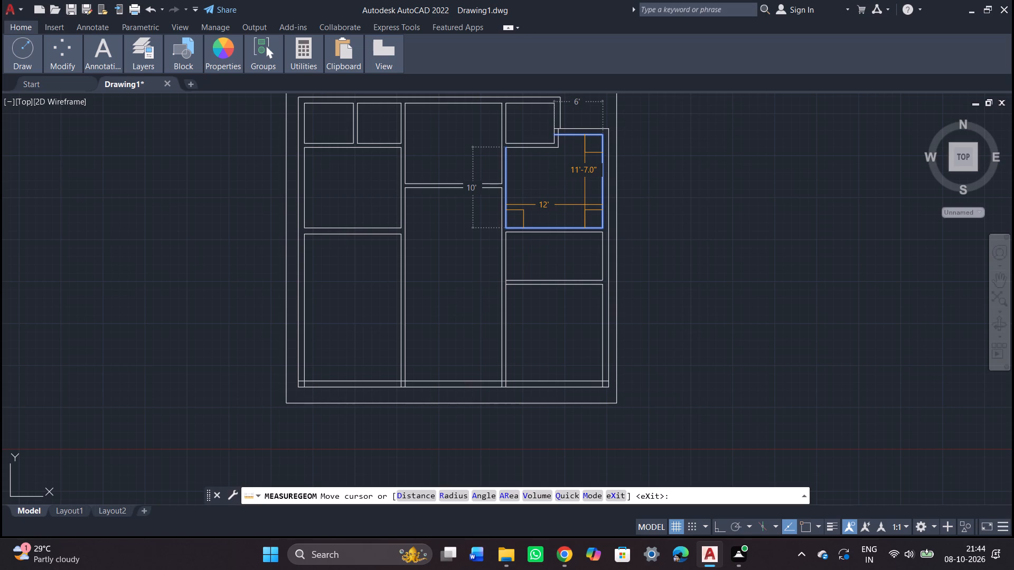
pyautogui.press('Escape')
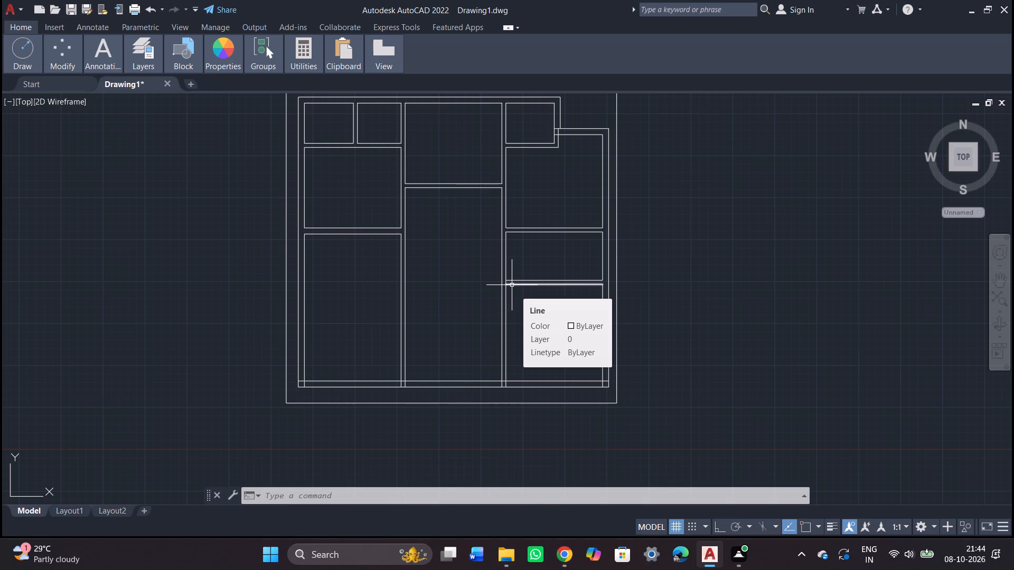
pyautogui.press('Escape')
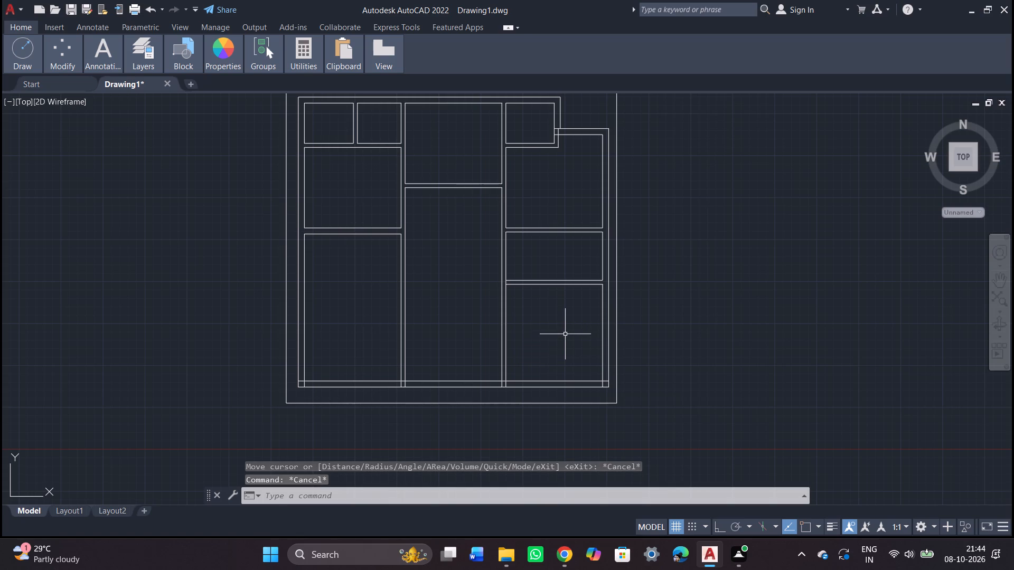
# Offset the lower-right room's inner right wall line 16' to the left, into the central room.
pyautogui.scroll(1, 566, 329)
pyautogui.moveTo(566, 298); pyautogui.dragTo(505, 336, button='middle')
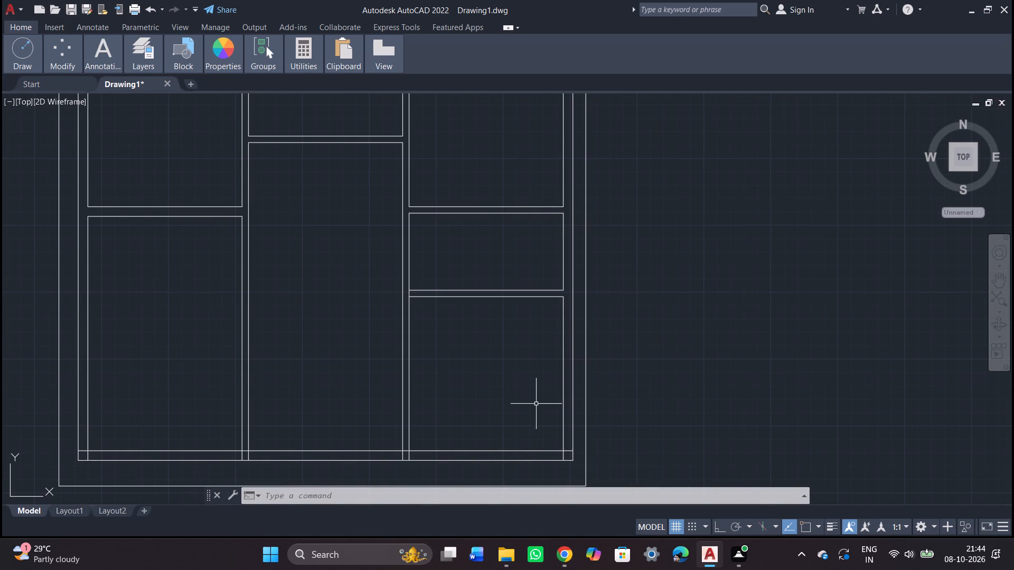
pyautogui.press('o')
pyautogui.press('Return')
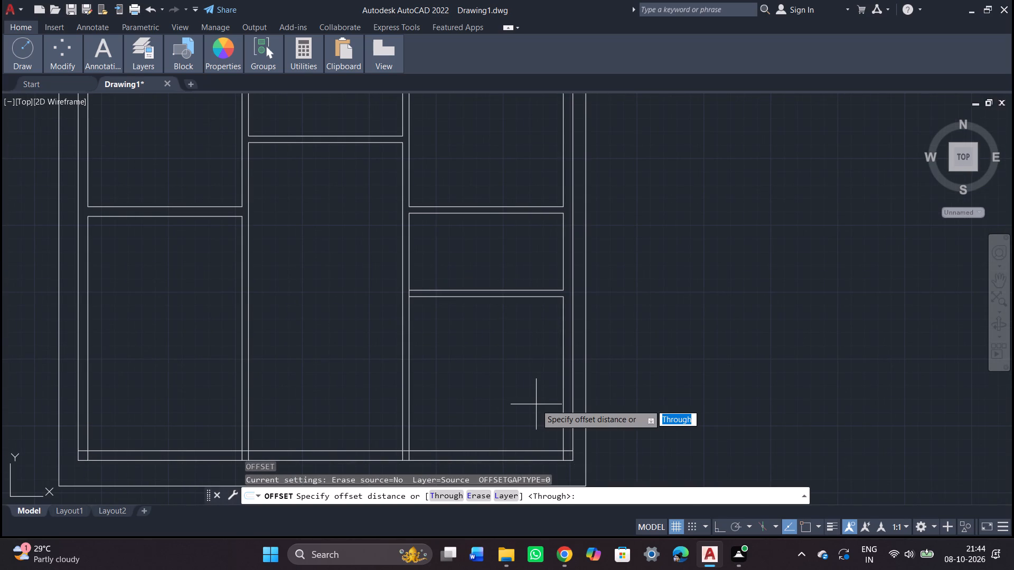
pyautogui.write('16')
pyautogui.press("'")
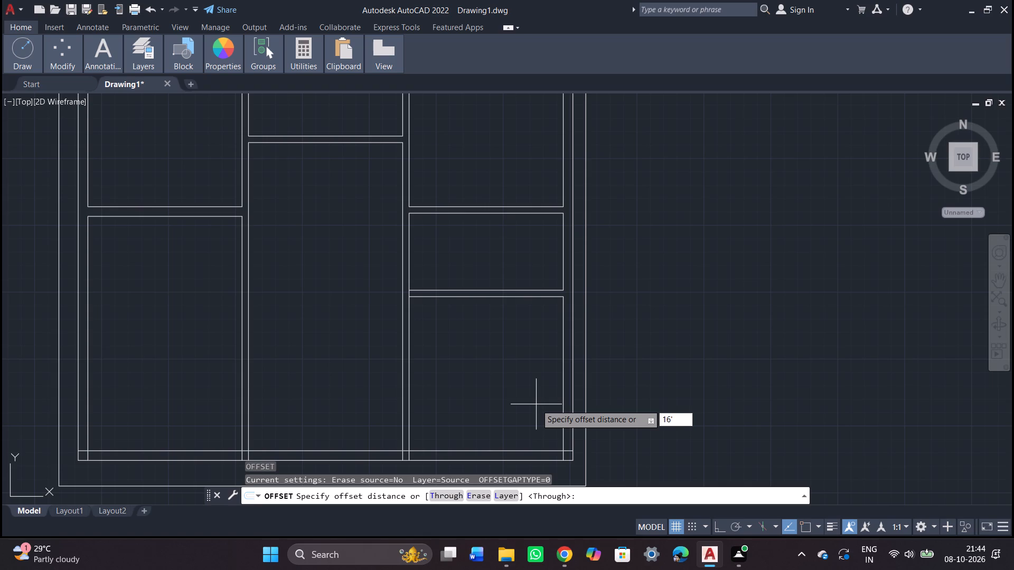
pyautogui.press('Return')
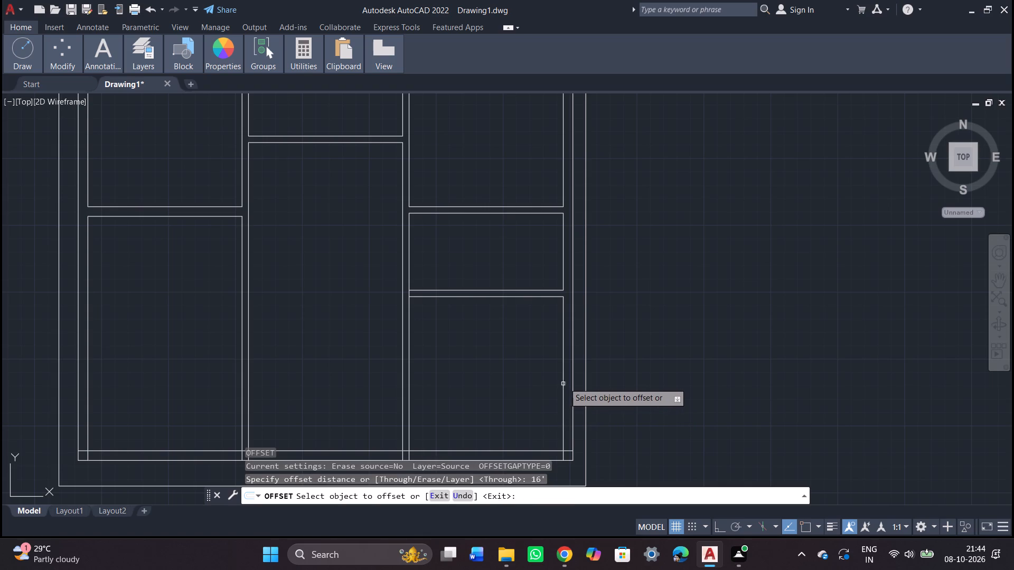
pyautogui.click(564, 384)
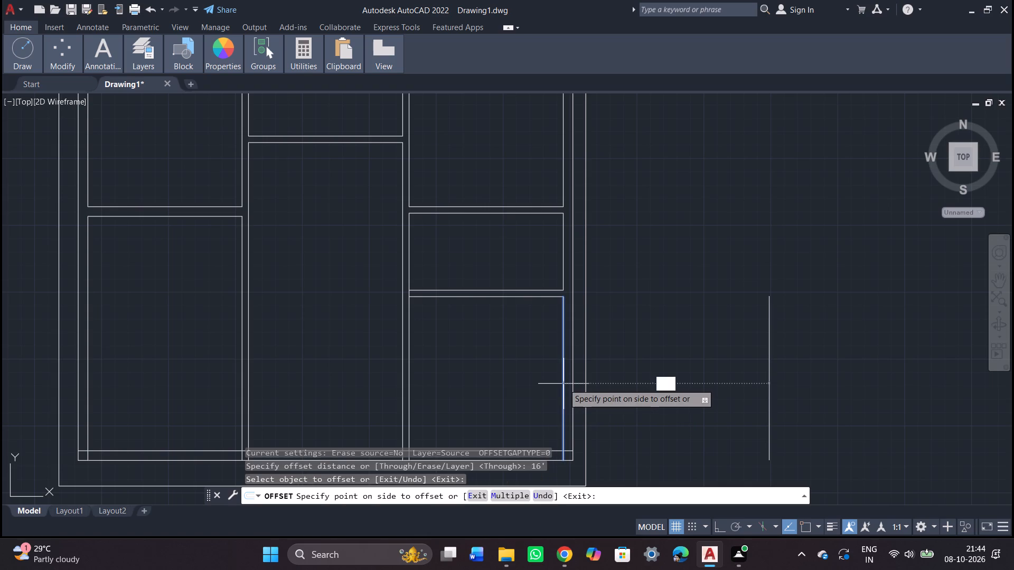
pyautogui.click(444, 361)
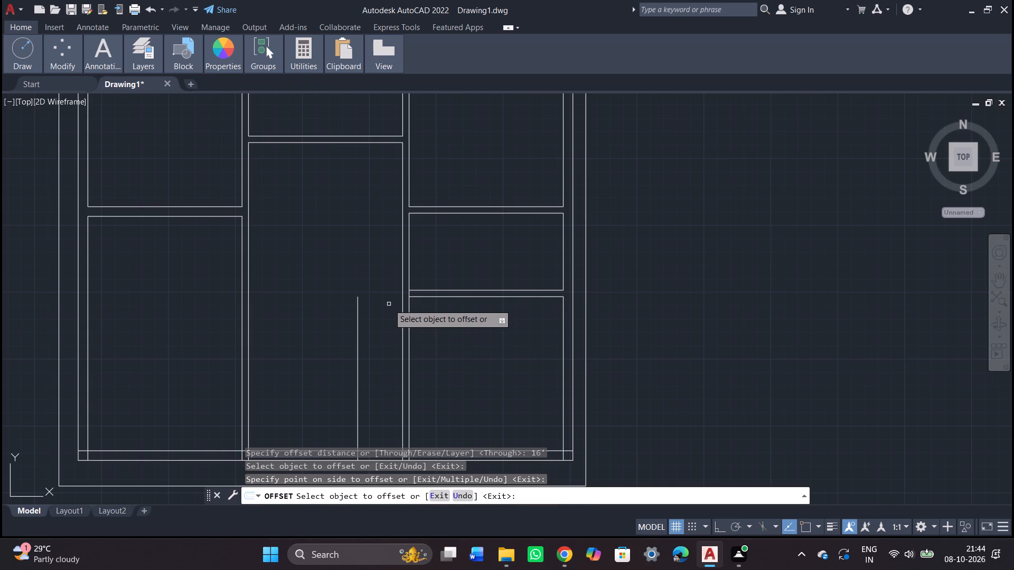
pyautogui.scroll(-1, 389, 304)
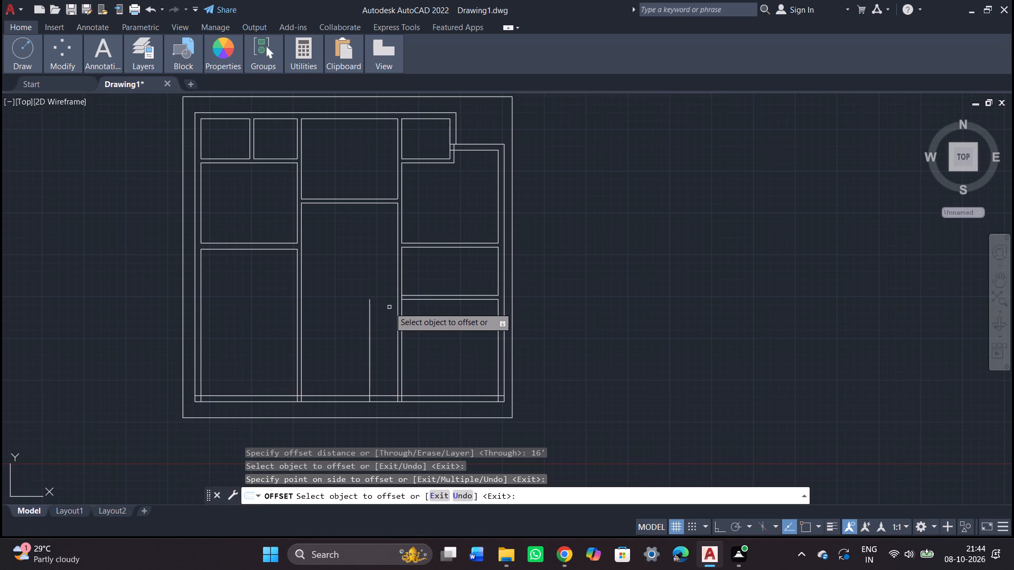
pyautogui.press('Escape')
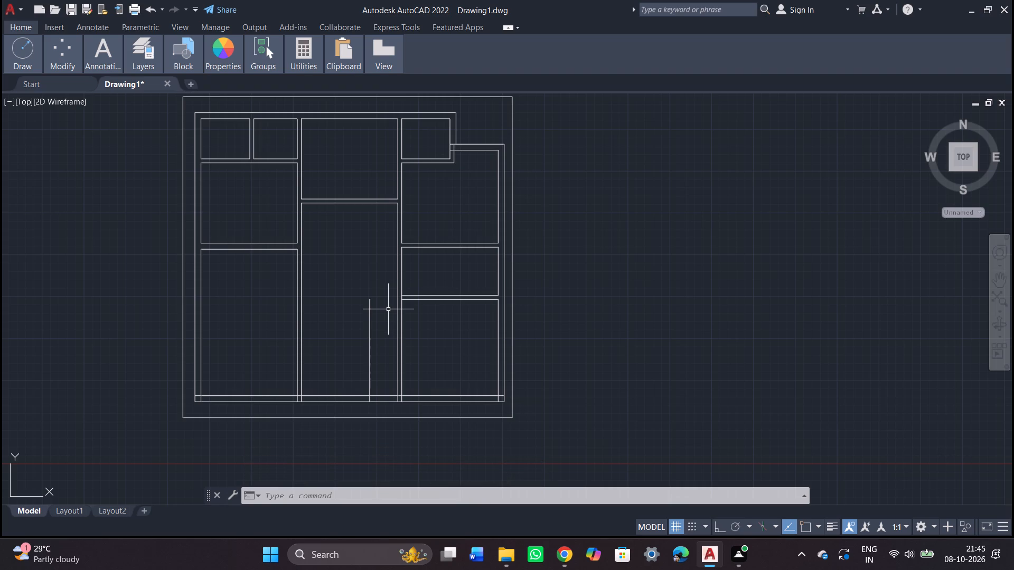
# Extend the lower-right room's top line leftward to the line offset 16' inside the central room.
pyautogui.write('ex')
pyautogui.press('Return')
pyautogui.press('Return')
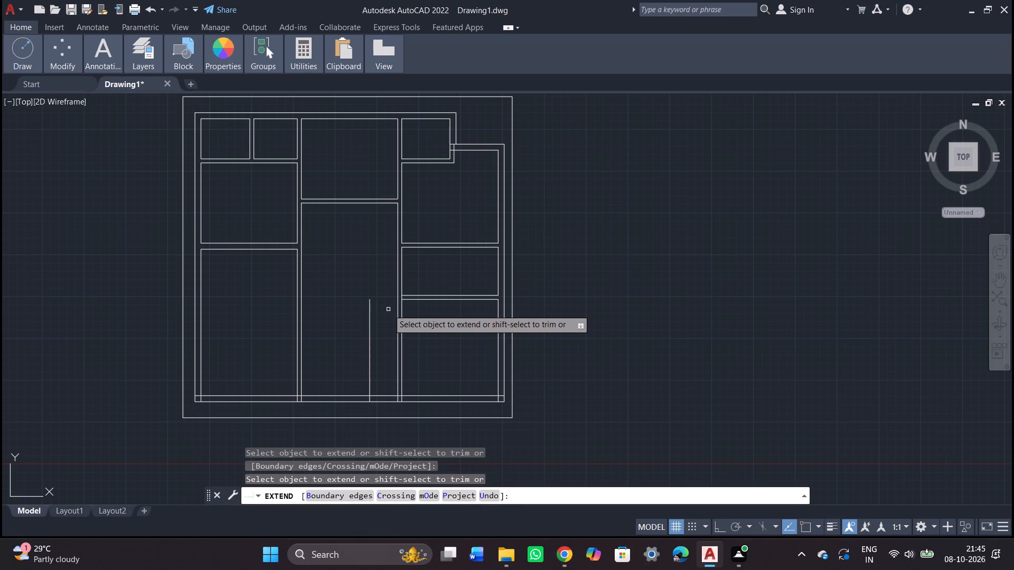
pyautogui.scroll(2, 386, 312)
pyautogui.click(448, 280)
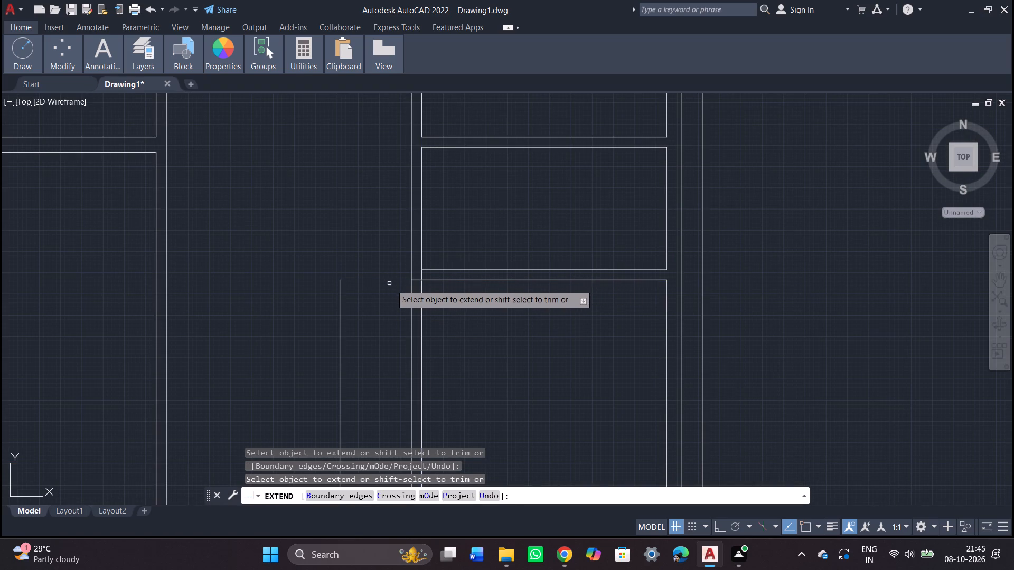
# Extend the bottom line of the room above the lower-right room leftward to the central room's left wall line.
pyautogui.click(446, 281)
pyautogui.press('Escape')
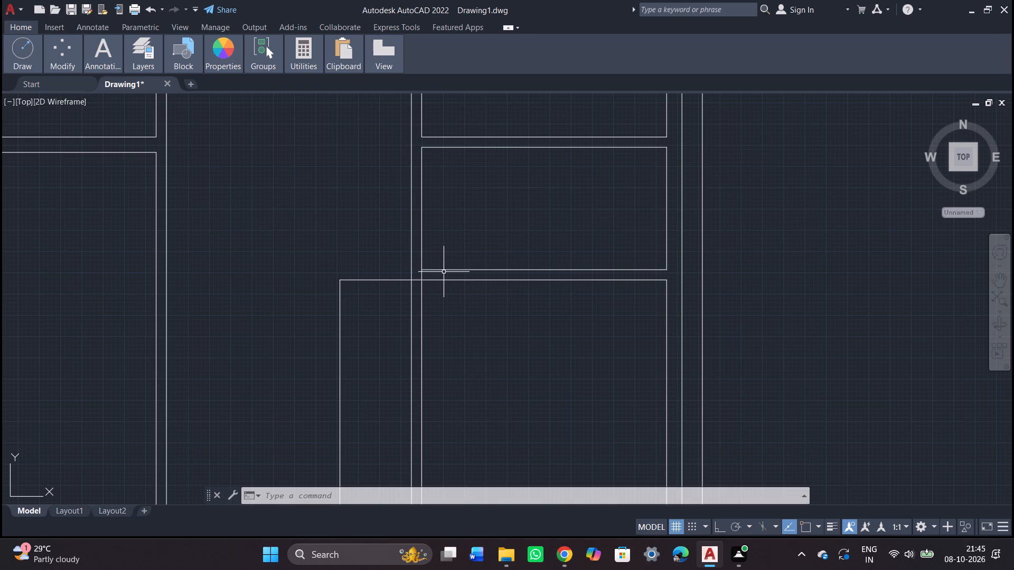
pyautogui.press('Return')
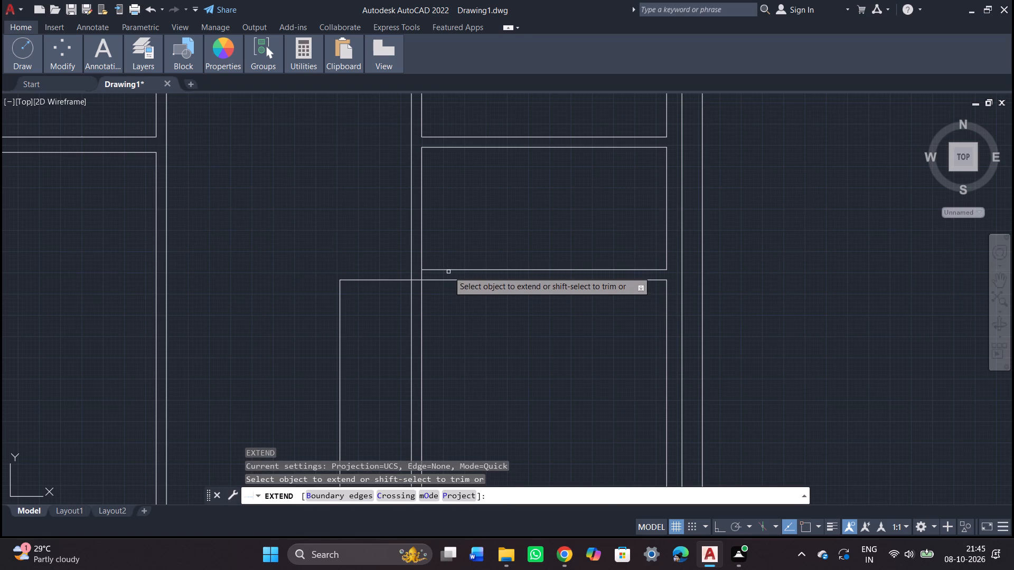
pyautogui.click(448, 271)
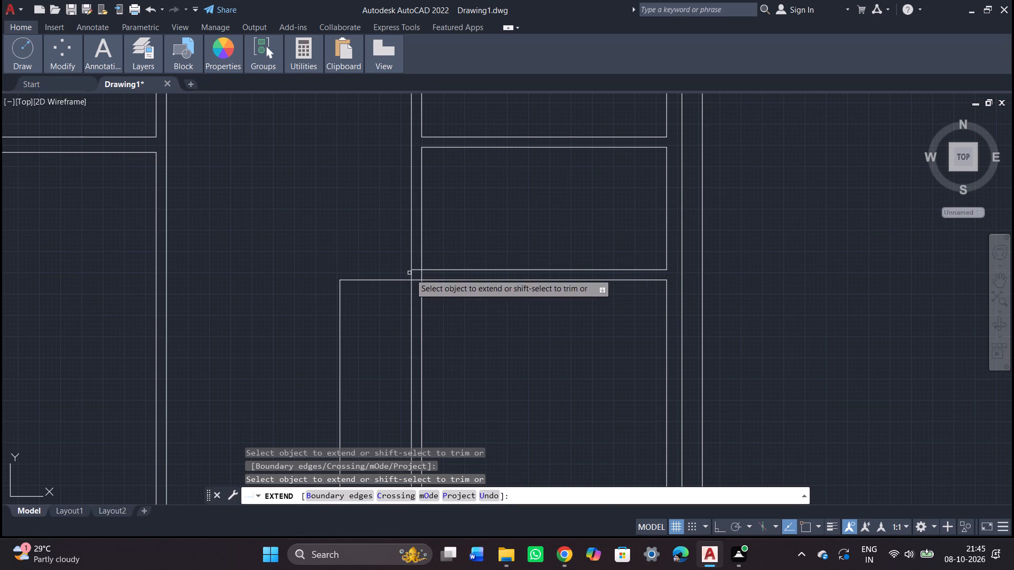
pyautogui.click(435, 270)
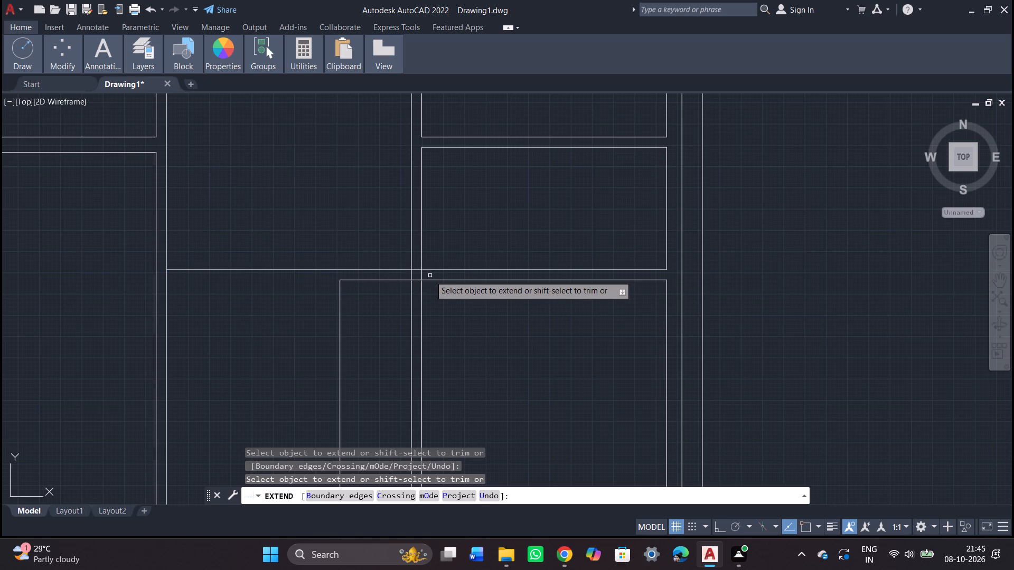
pyautogui.scroll(1, 430, 275)
pyautogui.scroll(-2, 430, 275)
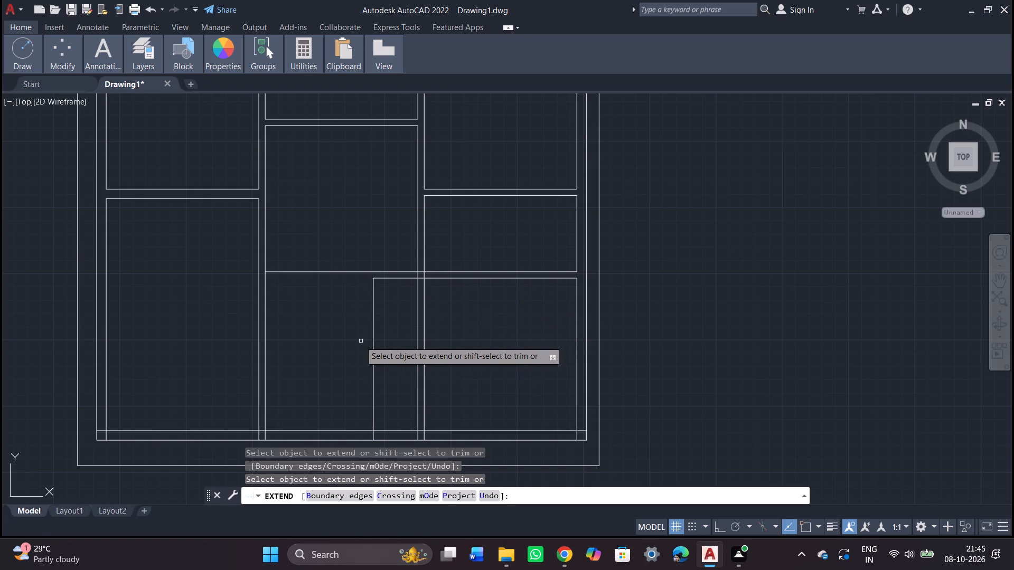
pyautogui.press('Escape')
# Offset the enlarged lower-right room's left wall line 6" to the left, into the central room.
pyautogui.press('o')
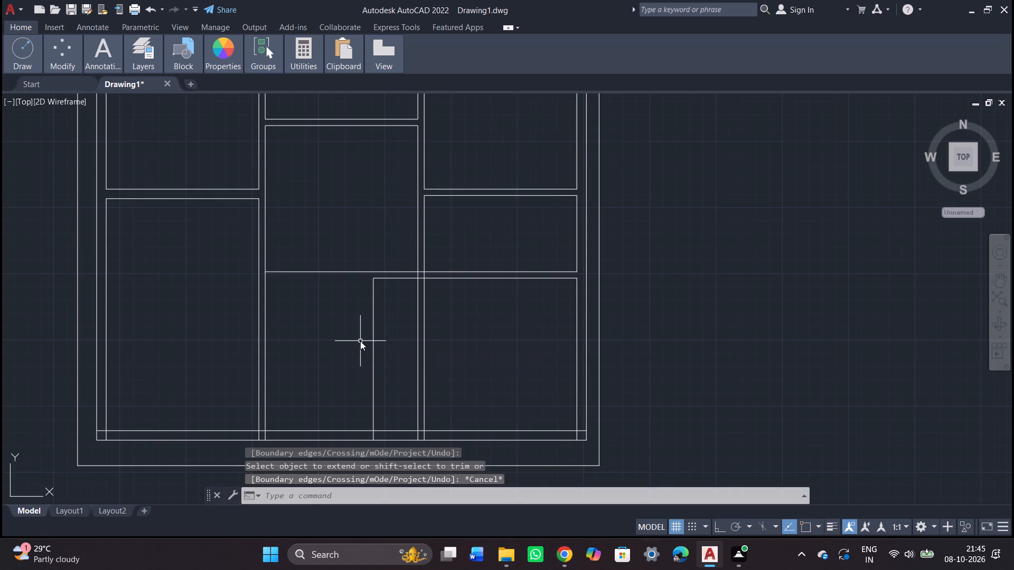
pyautogui.press('Return')
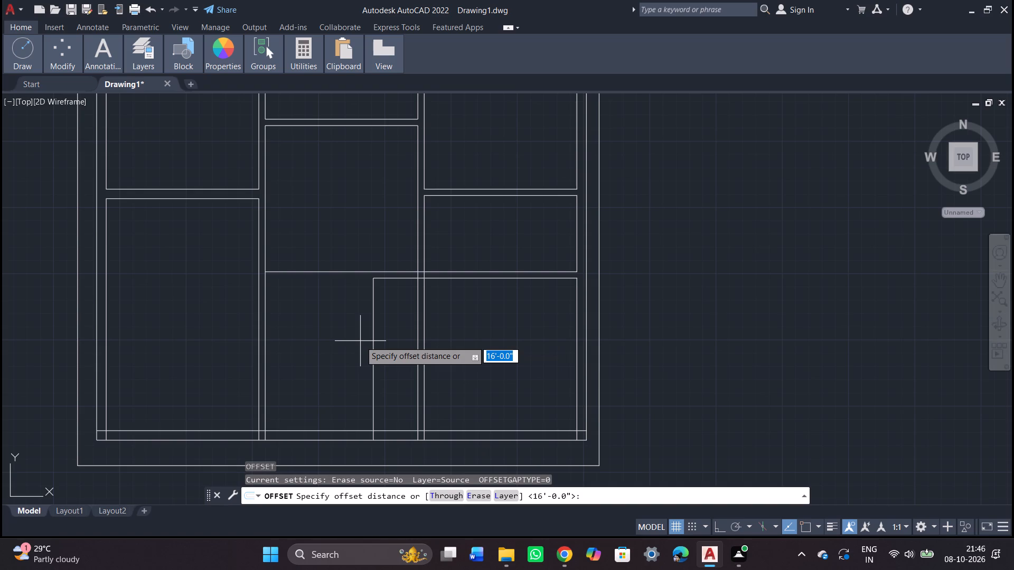
pyautogui.press('6')
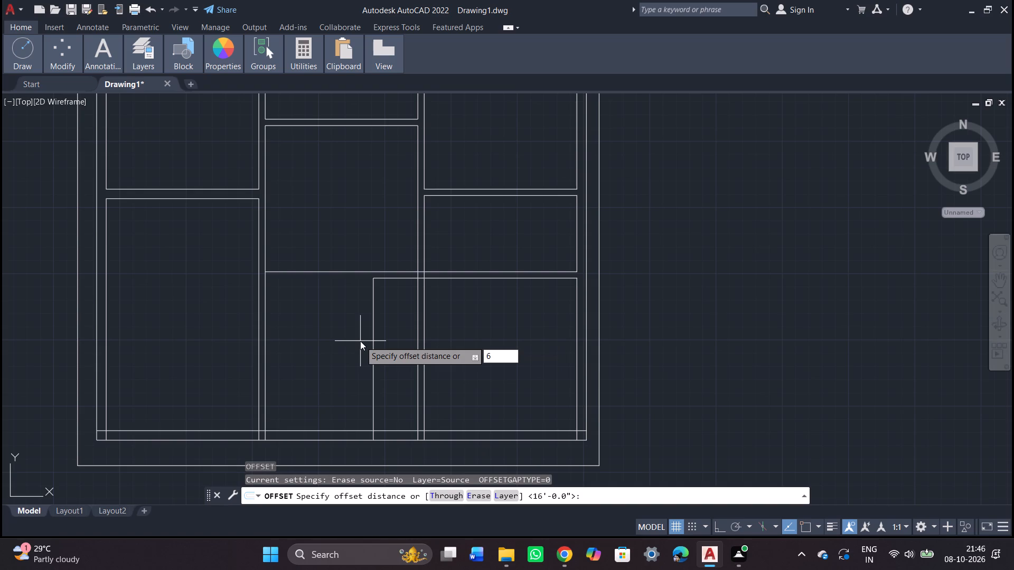
pyautogui.press('Return')
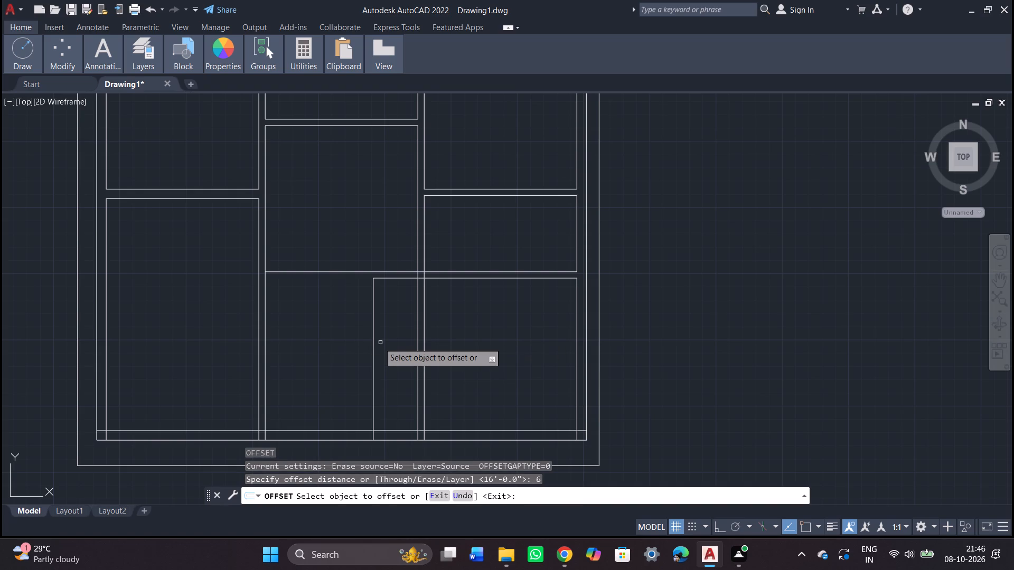
pyautogui.click(372, 346)
pyautogui.click(361, 348)
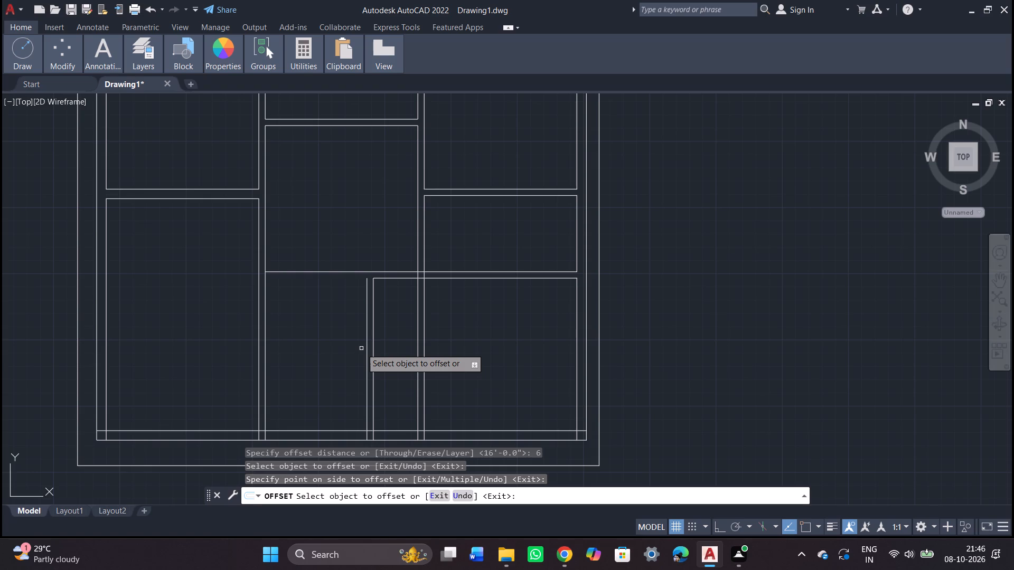
pyautogui.press('Escape')
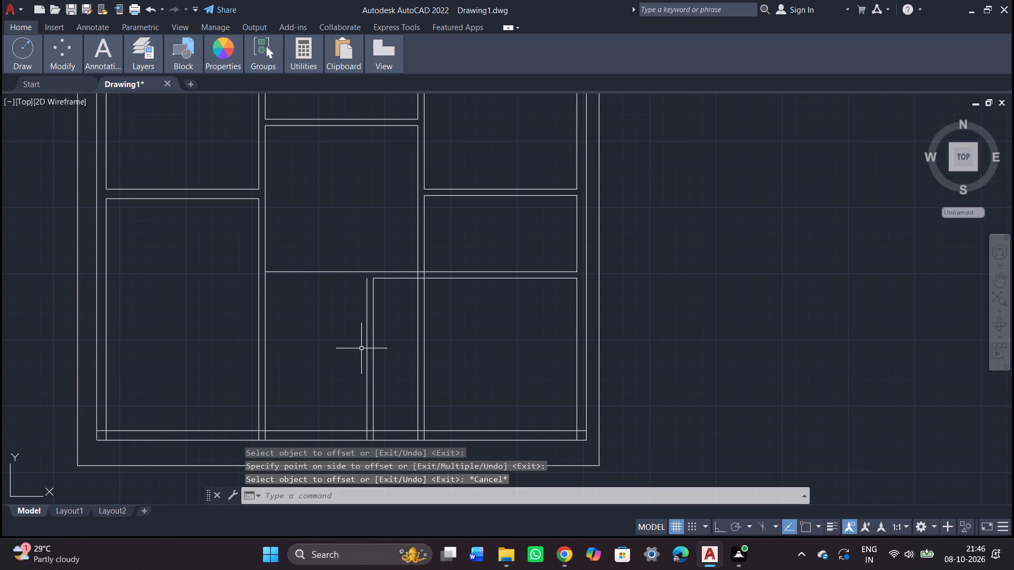
# Extend the new 6" offset line up to the horizontal line crossing the central room.
pyautogui.press('e')
pyautogui.press('x')
pyautogui.press('Return')
pyautogui.press('Return')
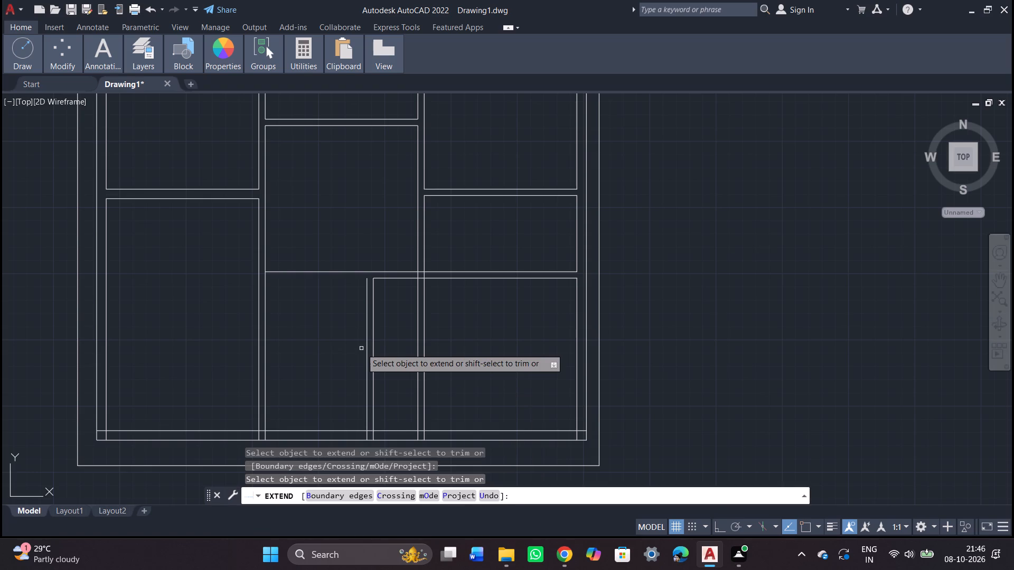
pyautogui.click(365, 337)
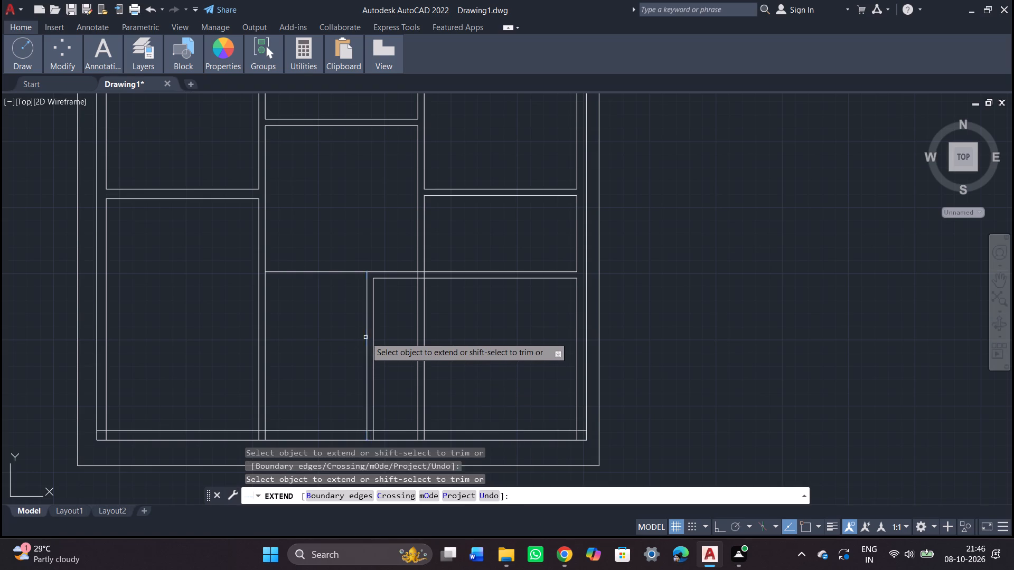
pyautogui.press('Escape')
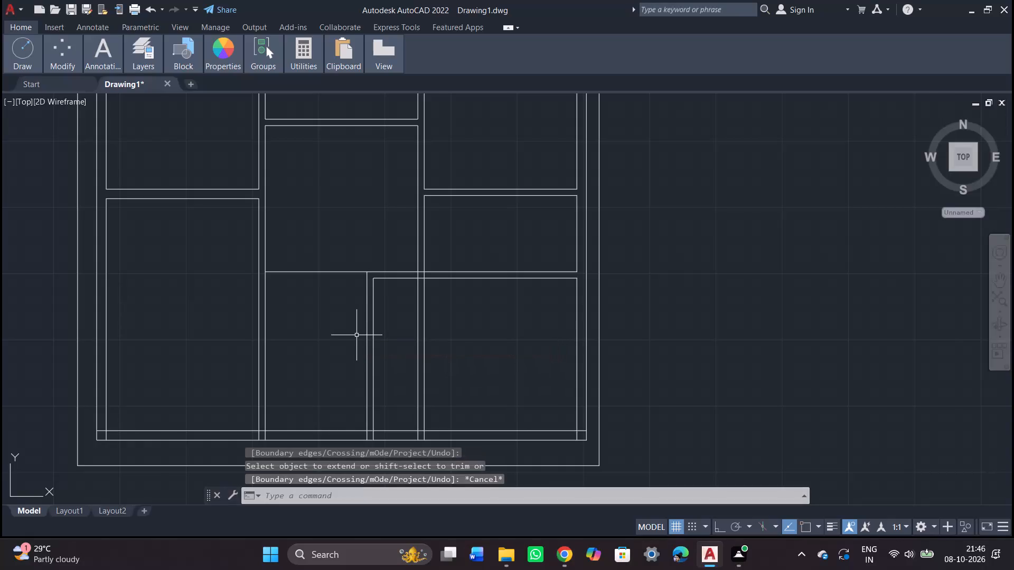
# Trim the old wall lines crossing the enlarged lower-right room, their stubs in the partition above, and the line closing the wall junction.
pyautogui.write('tr')
pyautogui.press('Return')
pyautogui.press('Return')
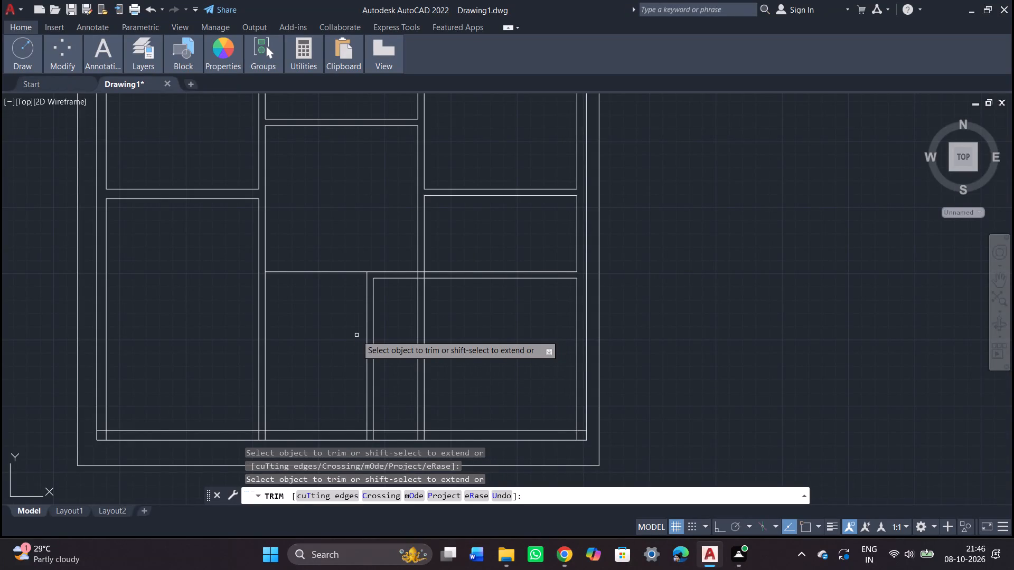
pyautogui.moveTo(395, 337); pyautogui.dragTo(450, 358)
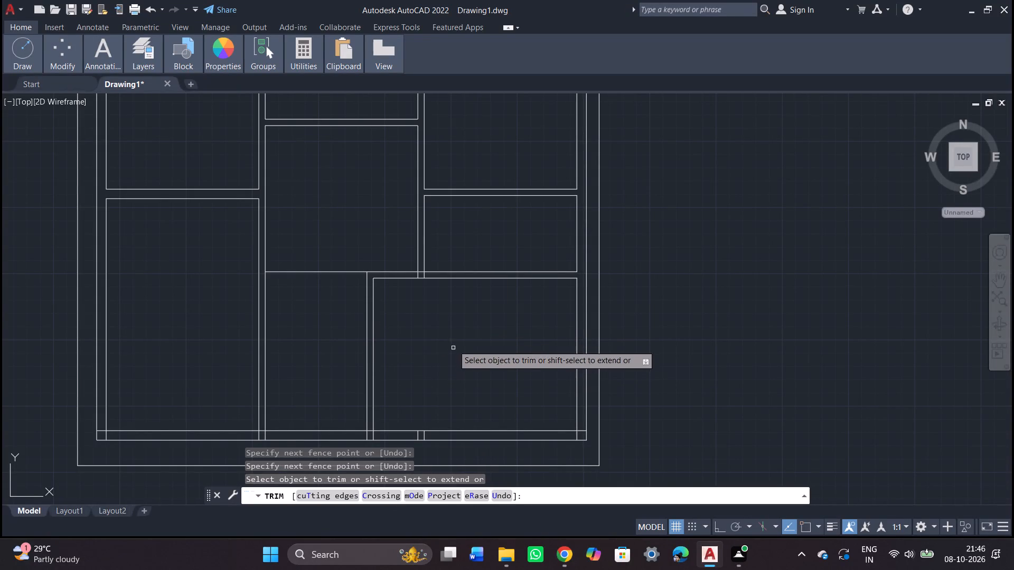
pyautogui.scroll(2, 424, 276)
pyautogui.click(421, 274)
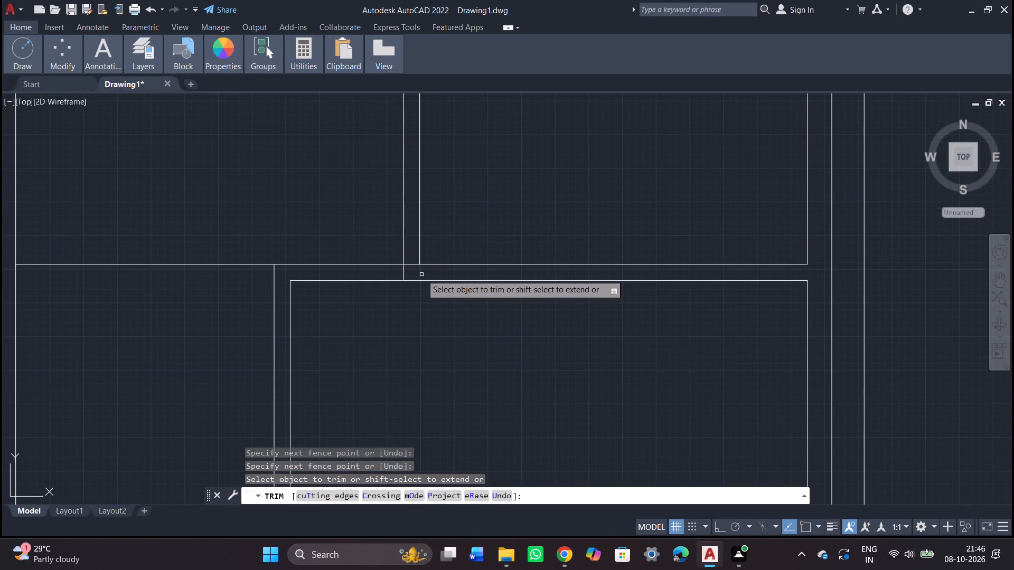
pyautogui.click(403, 271)
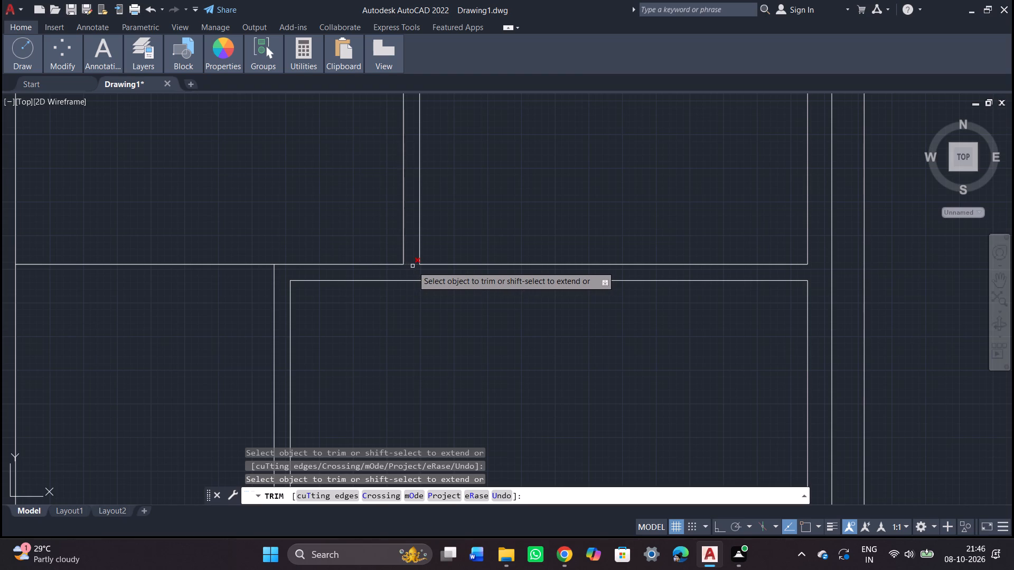
pyautogui.doubleClick(412, 266)
# Trim the two leftover stubs of the old wall within the bottom outer wall.
pyautogui.scroll(-2, 412, 266)
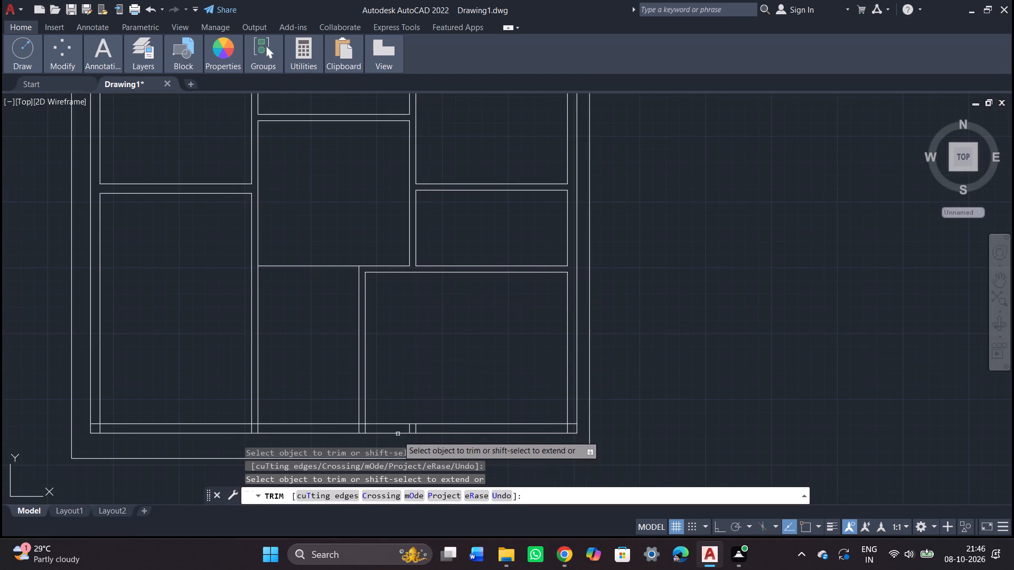
pyautogui.scroll(2, 403, 435)
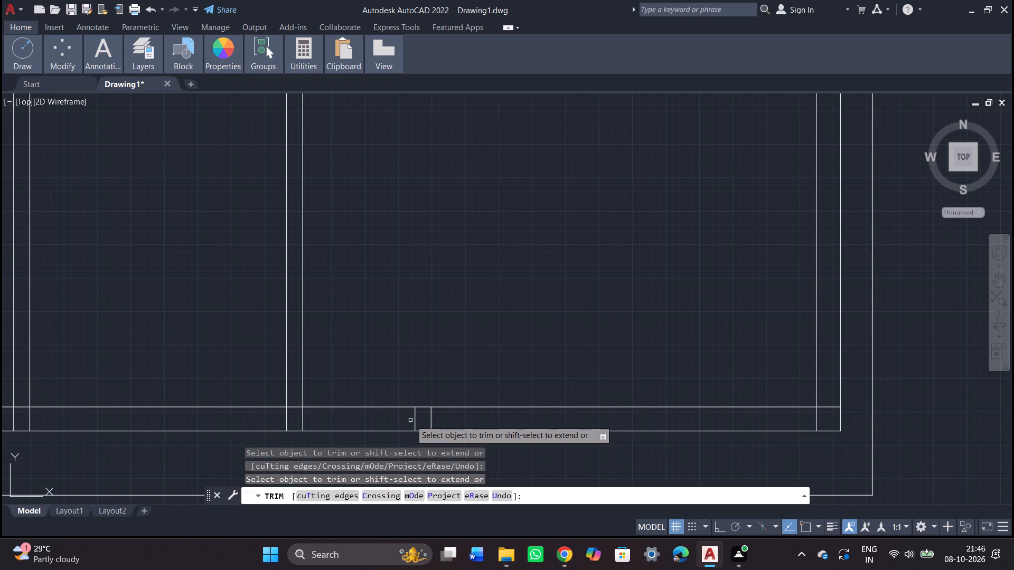
pyautogui.moveTo(410, 420); pyautogui.dragTo(429, 421)
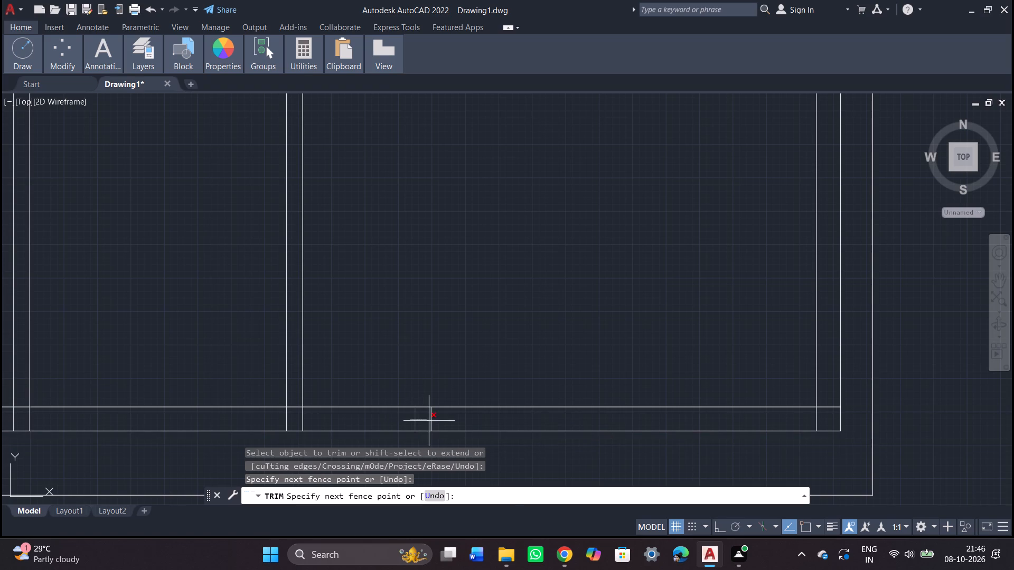
pyautogui.moveTo(429, 421); pyautogui.dragTo(439, 421)
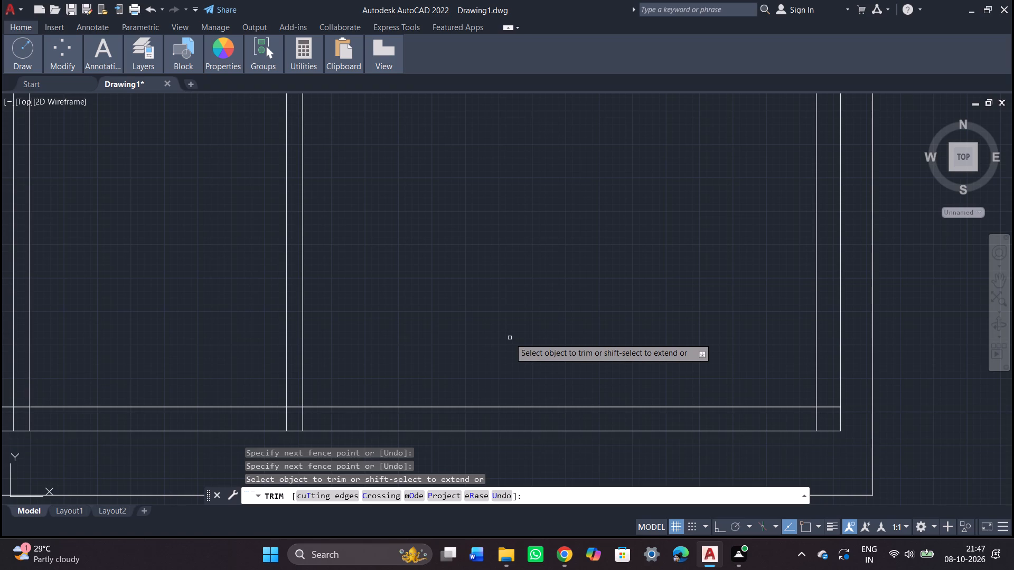
# Trim the horizontal line crossing the central room between its left wall and the lower-right room's new left partition.
pyautogui.scroll(-3, 508, 339)
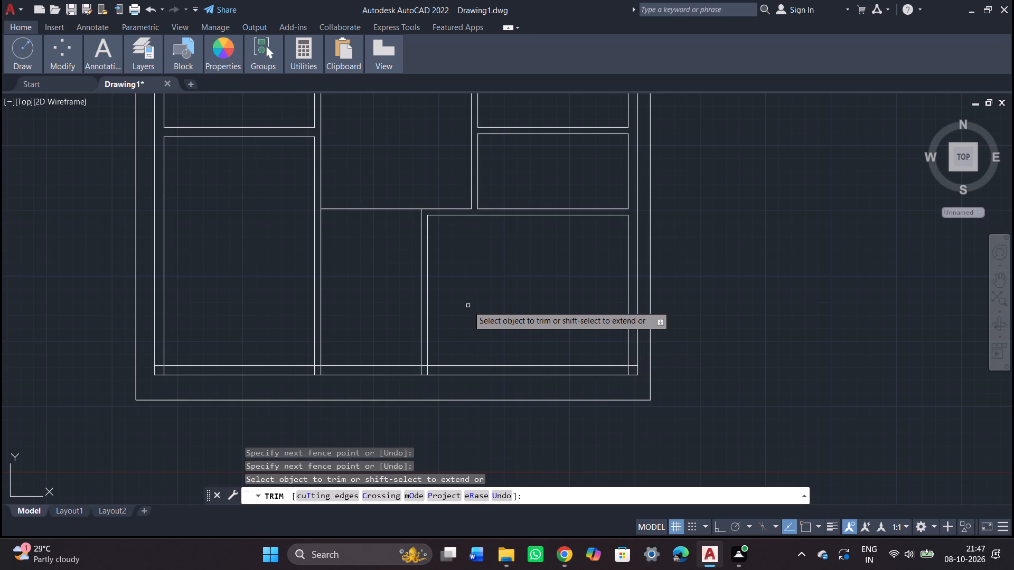
pyautogui.moveTo(480, 288); pyautogui.dragTo(481, 317, button='middle')
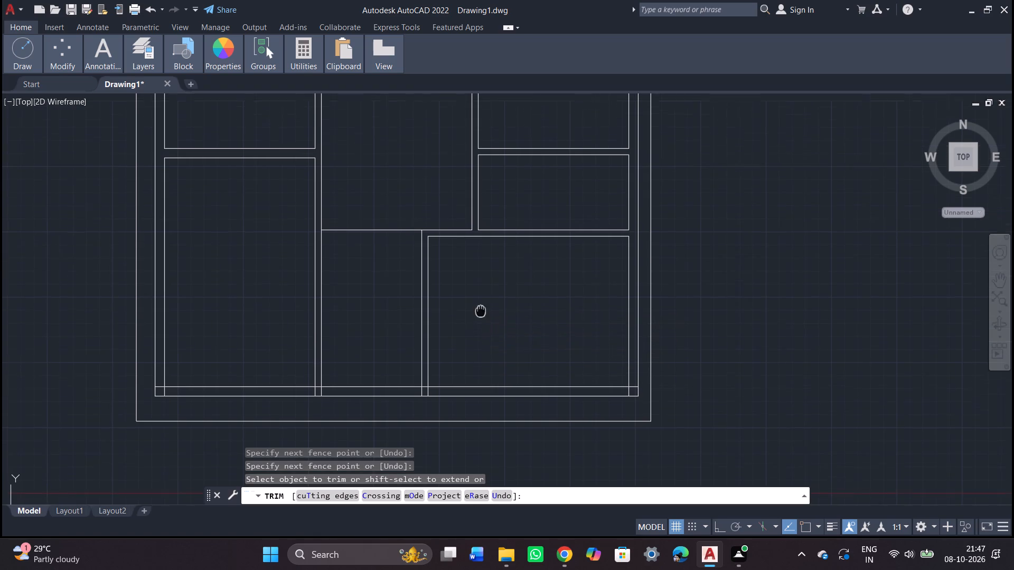
pyautogui.moveTo(481, 317); pyautogui.dragTo(474, 346, button='middle')
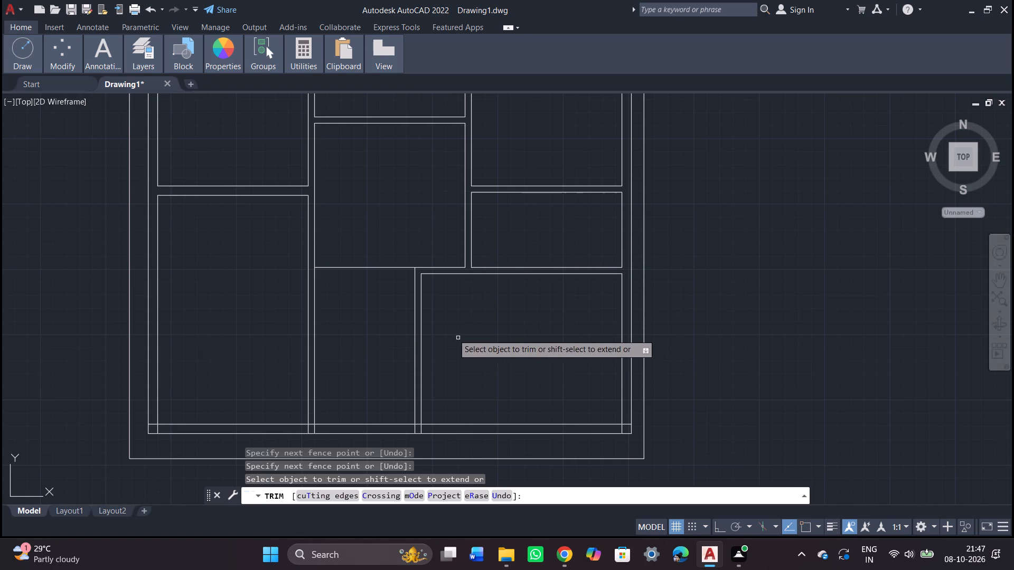
pyautogui.moveTo(365, 233); pyautogui.dragTo(367, 400)
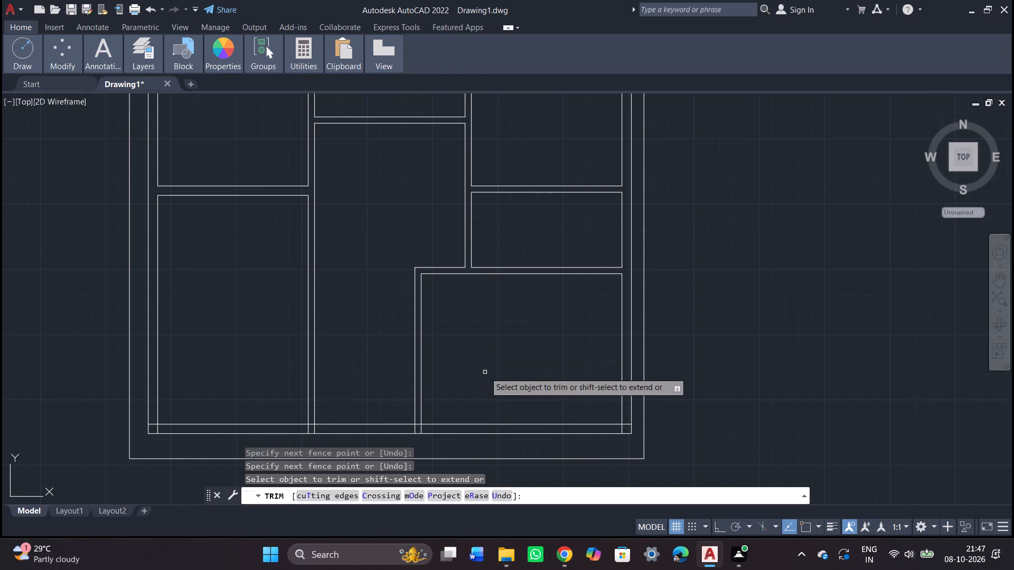
pyautogui.moveTo(537, 306); pyautogui.dragTo(465, 381, button='middle')
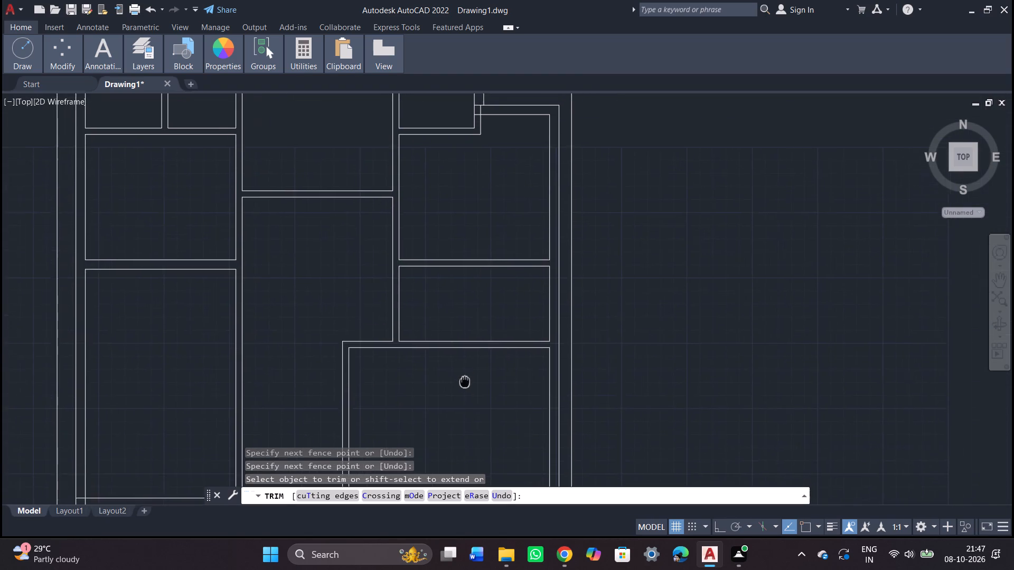
pyautogui.moveTo(465, 381); pyautogui.dragTo(450, 422, button='middle')
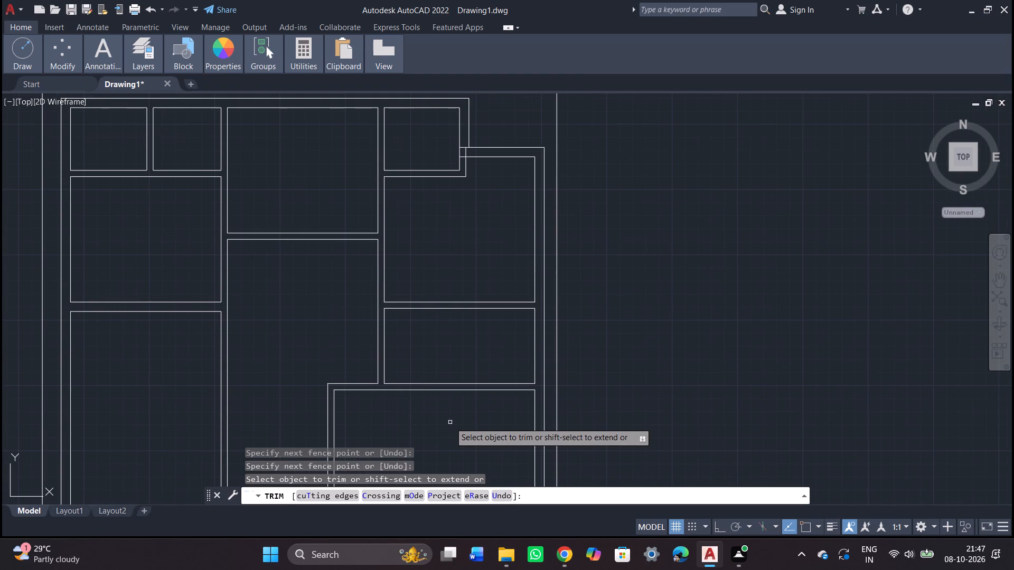
pyautogui.press('Escape')
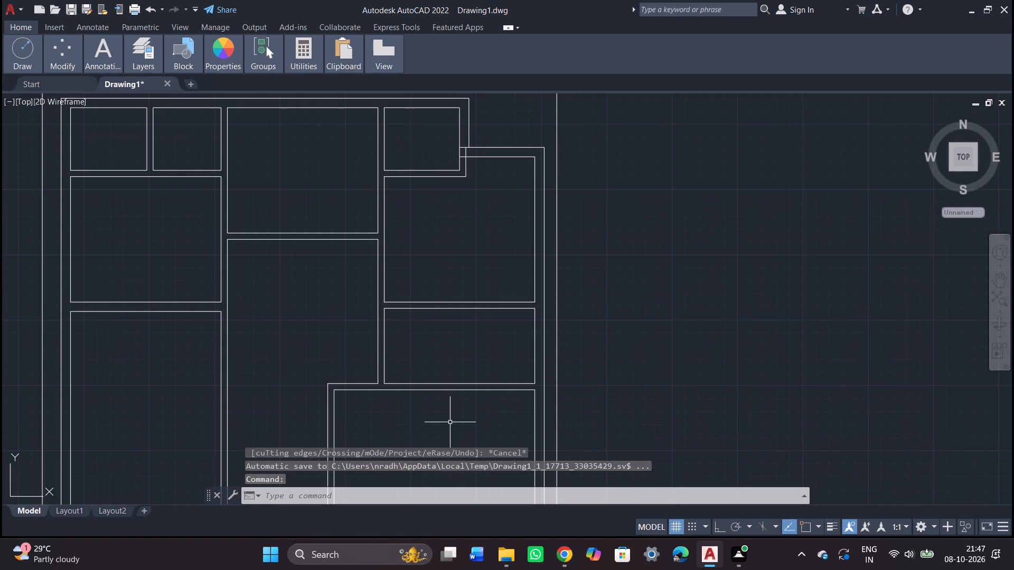
# Offset the inner right wall line of the room above the lower-right room 8' to the left.
pyautogui.press('o')
pyautogui.press('Return')
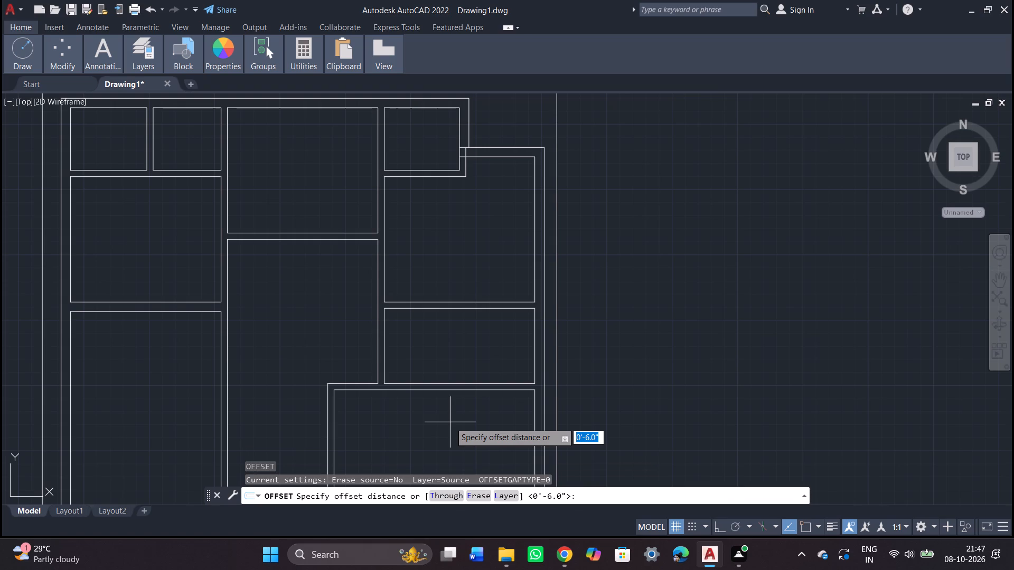
pyautogui.write("8'")
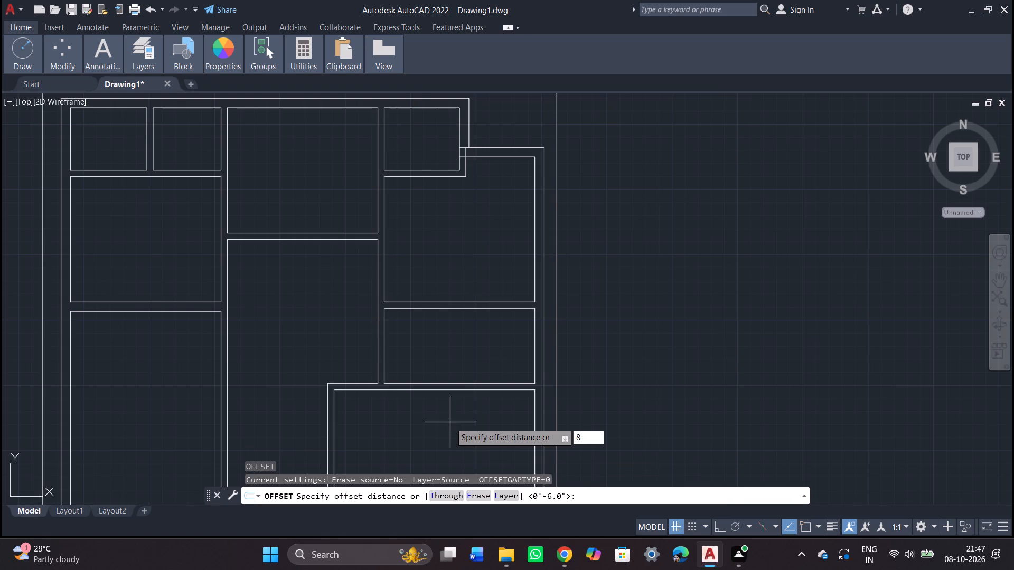
pyautogui.press('Return')
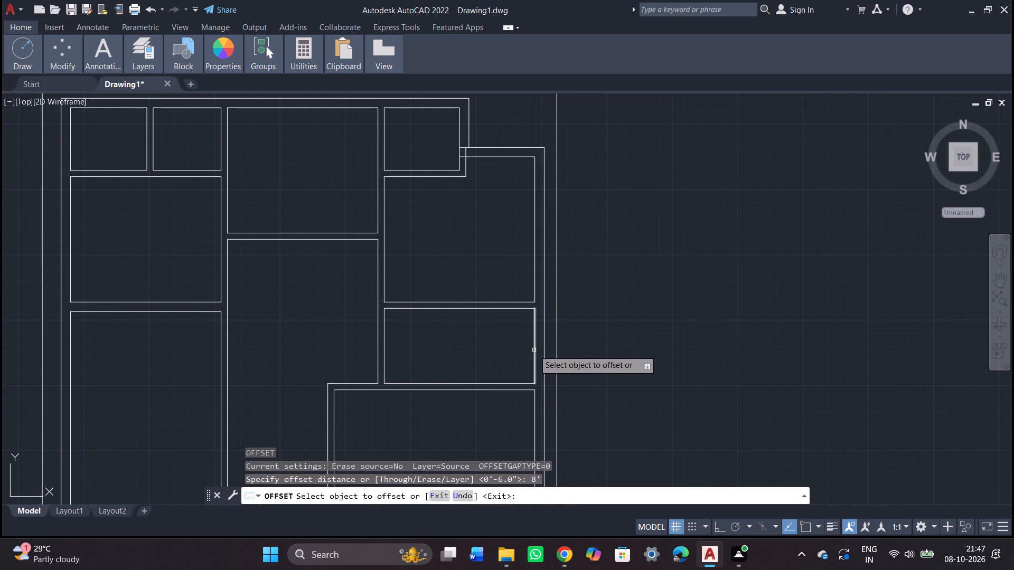
pyautogui.doubleClick(534, 350)
pyautogui.click(495, 343)
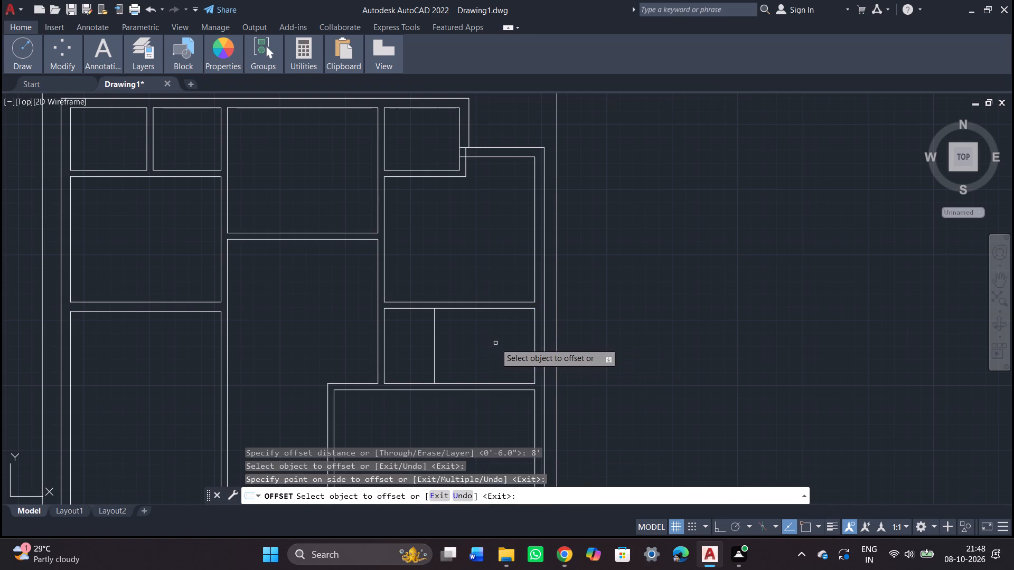
# Offset the new dividing line in the room above the lower-right room 6" to the left to form a partition.
pyautogui.click(435, 348)
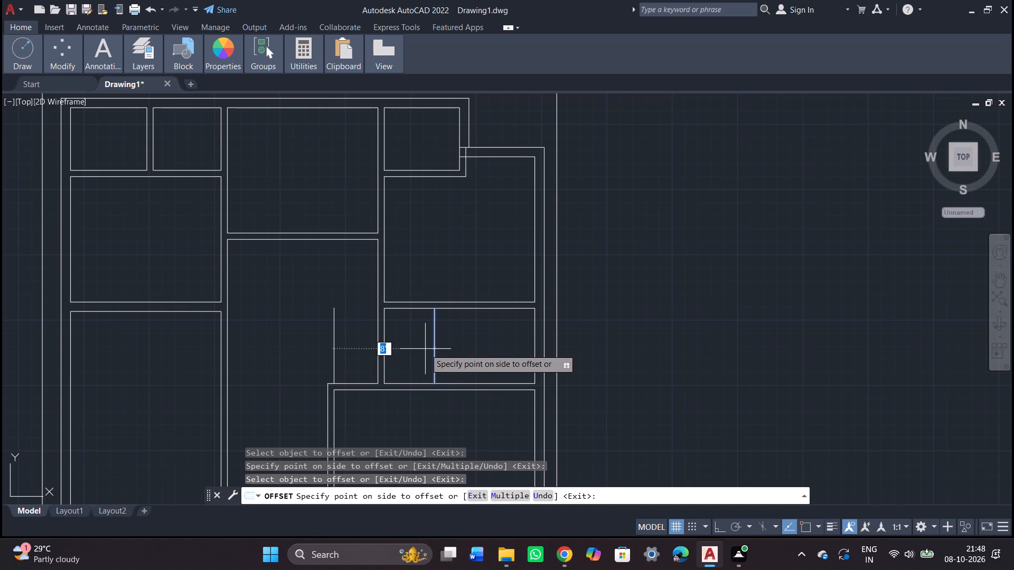
pyautogui.press('6')
pyautogui.press('Return')
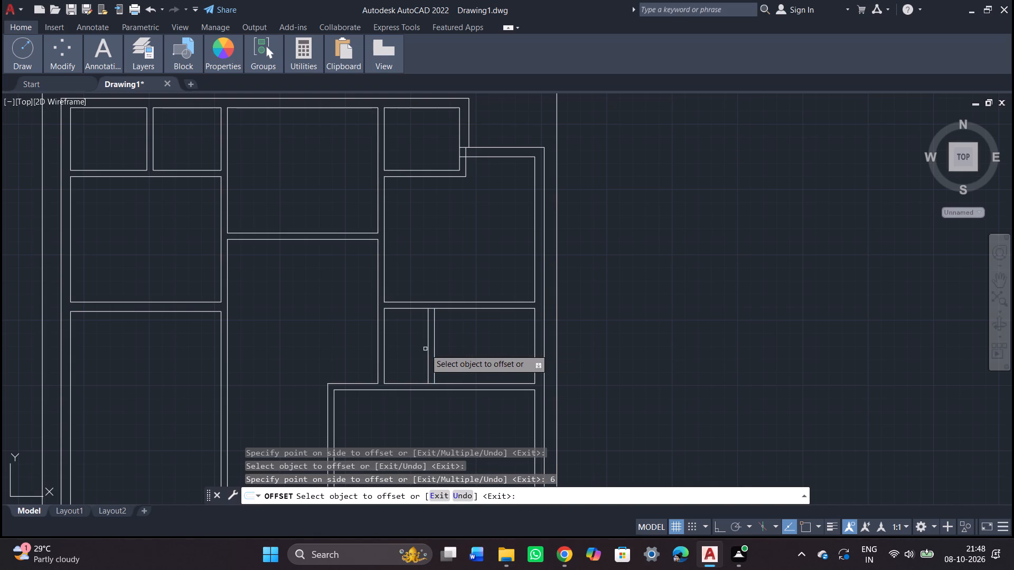
pyautogui.press('Escape')
# Trim the right-hand line of the wall between the central room and the small space left of the new partition.
pyautogui.write('tr')
pyautogui.press('Return')
pyautogui.press('Return')
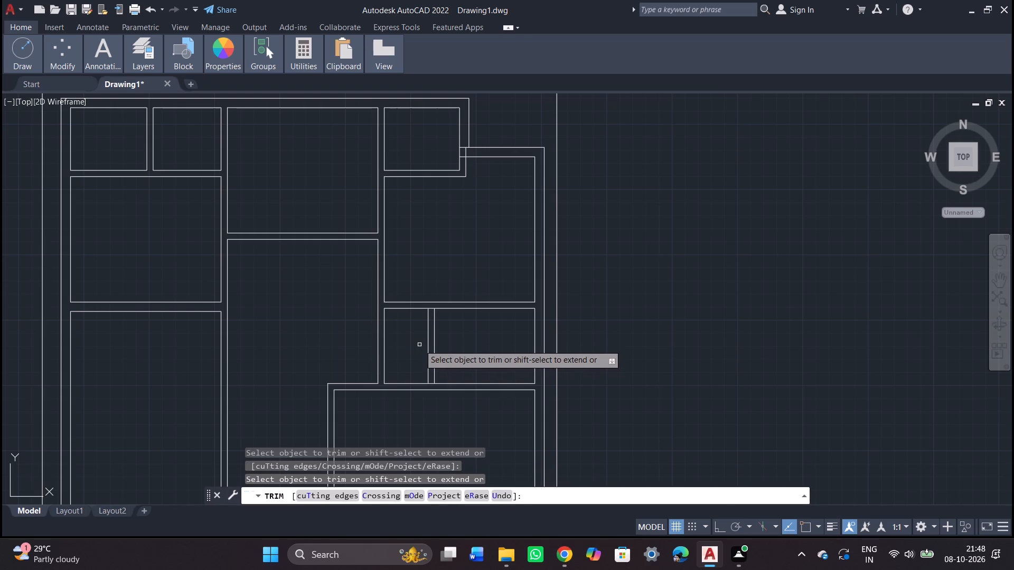
pyautogui.click(419, 345)
pyautogui.moveTo(419, 344); pyautogui.dragTo(389, 349)
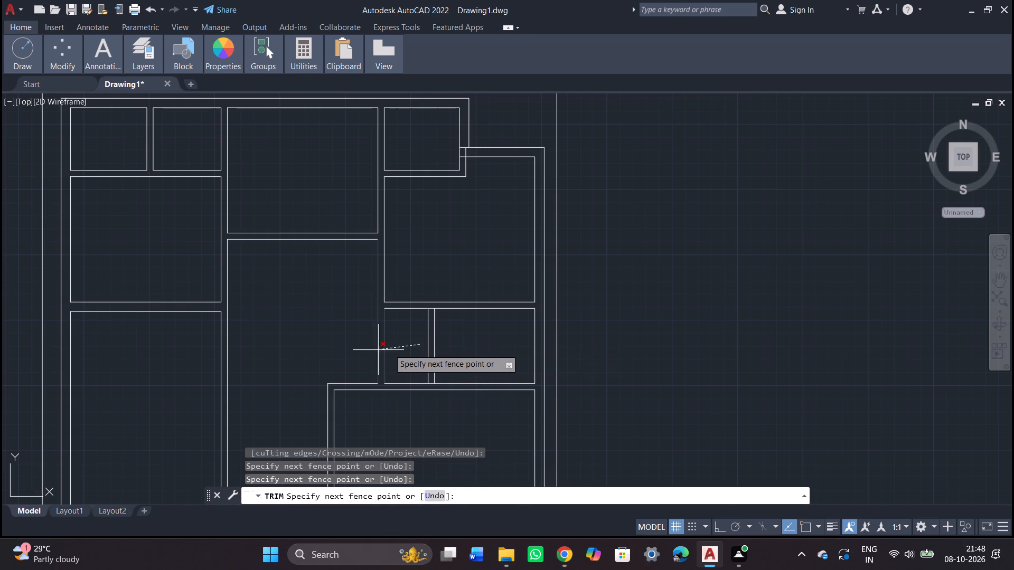
pyautogui.moveTo(389, 349); pyautogui.dragTo(382, 348)
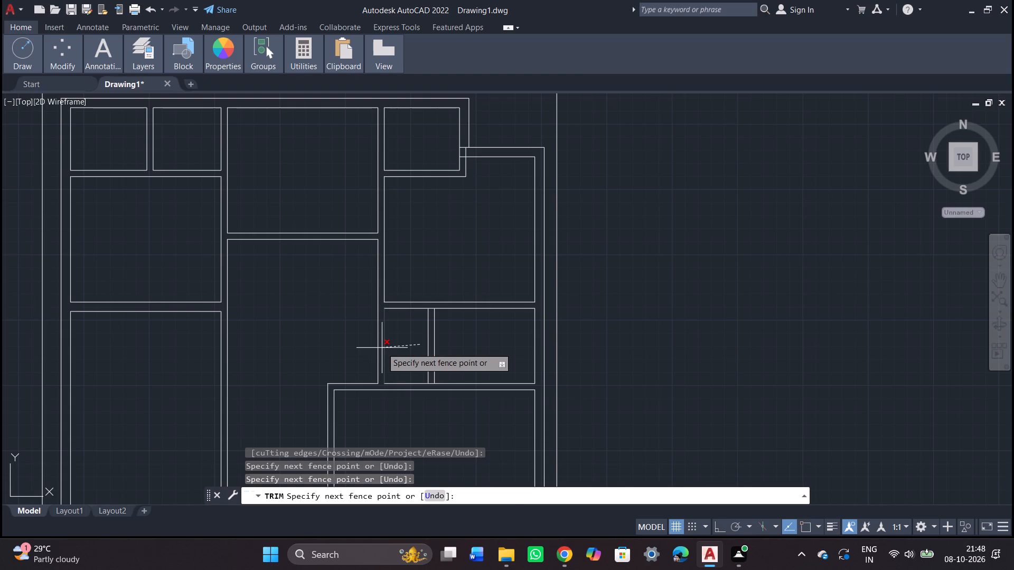
pyautogui.click(382, 348)
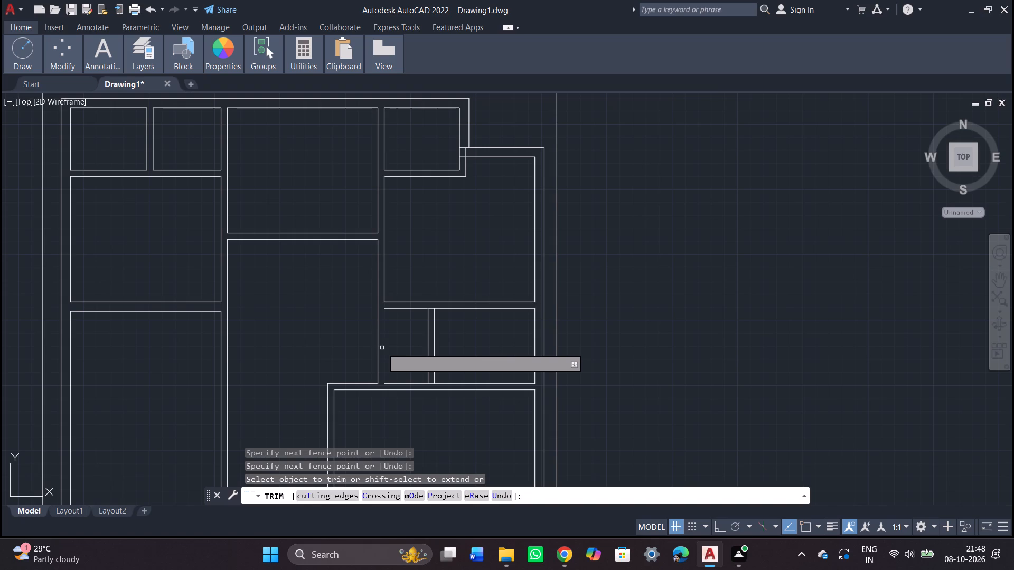
pyautogui.press('Escape')
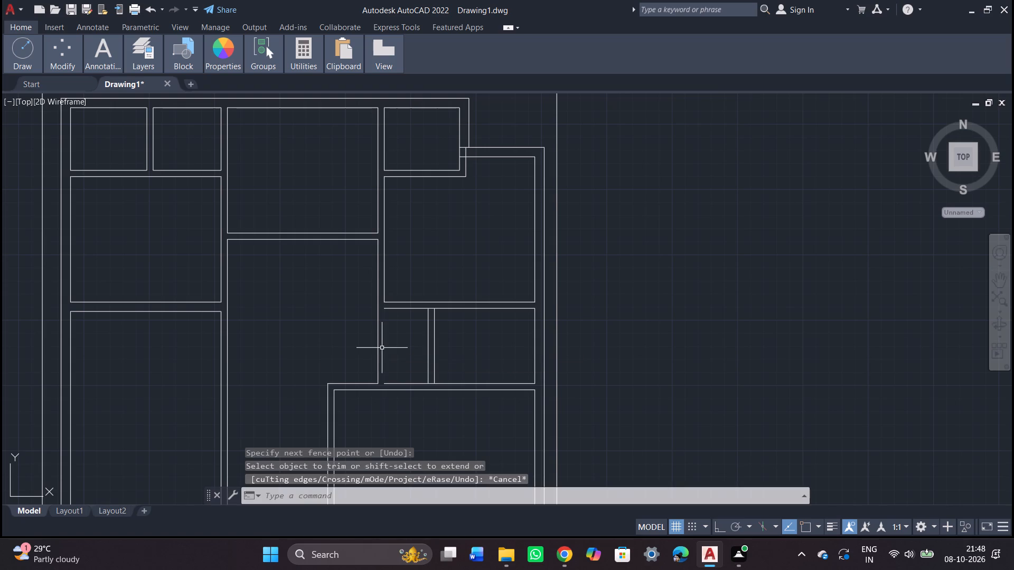
# Extend the small space's upper and lower horizontal lines left to the remaining wall line of the central room.
pyautogui.write('ex')
pyautogui.press('Return')
pyautogui.press('Return')
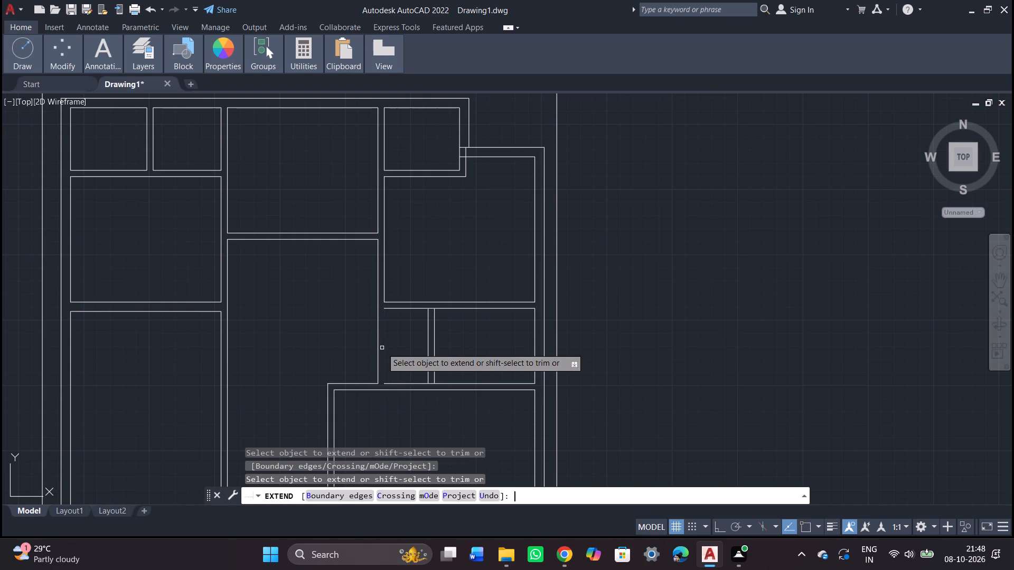
pyautogui.click(408, 309)
pyautogui.click(392, 385)
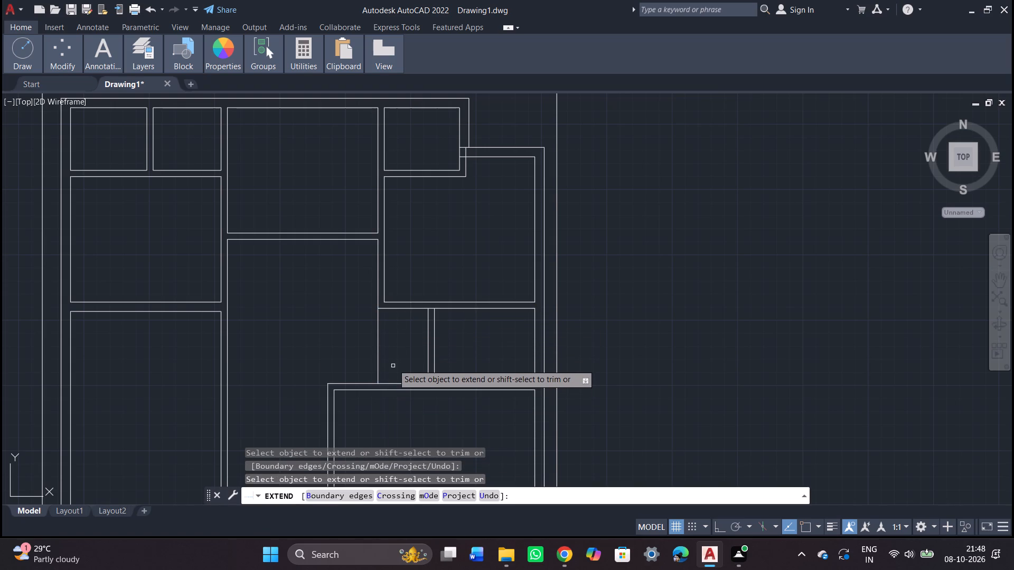
pyautogui.press('Escape')
# Trim the remaining wall line between the central room and the small space, and the short line closing the new partition's lower end.
pyautogui.write('tr')
pyautogui.press('Return')
pyautogui.press('Return')
pyautogui.moveTo(393, 356); pyautogui.dragTo(350, 348)
pyautogui.moveTo(350, 348); pyautogui.dragTo(383, 358)
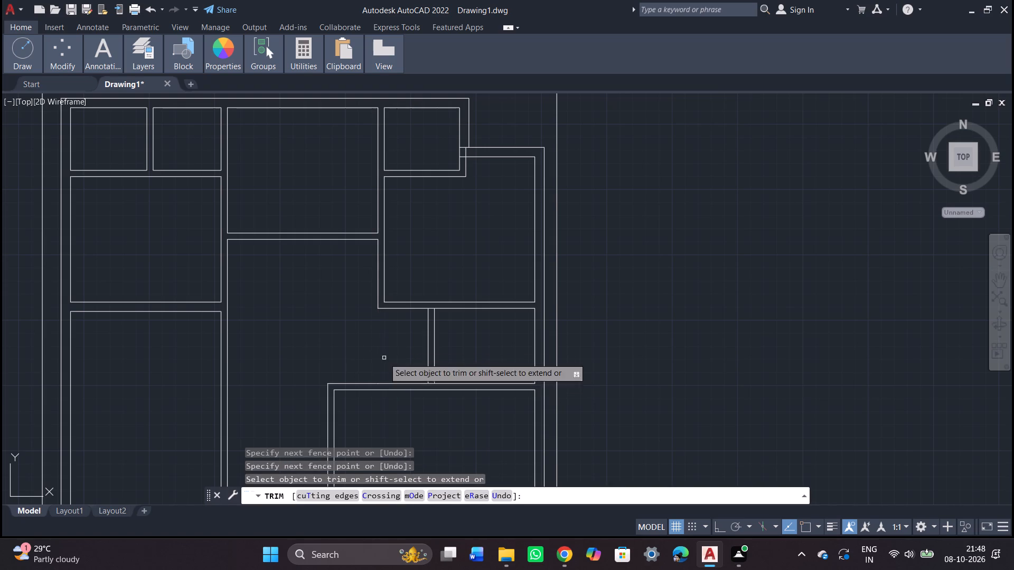
pyautogui.scroll(2, 440, 315)
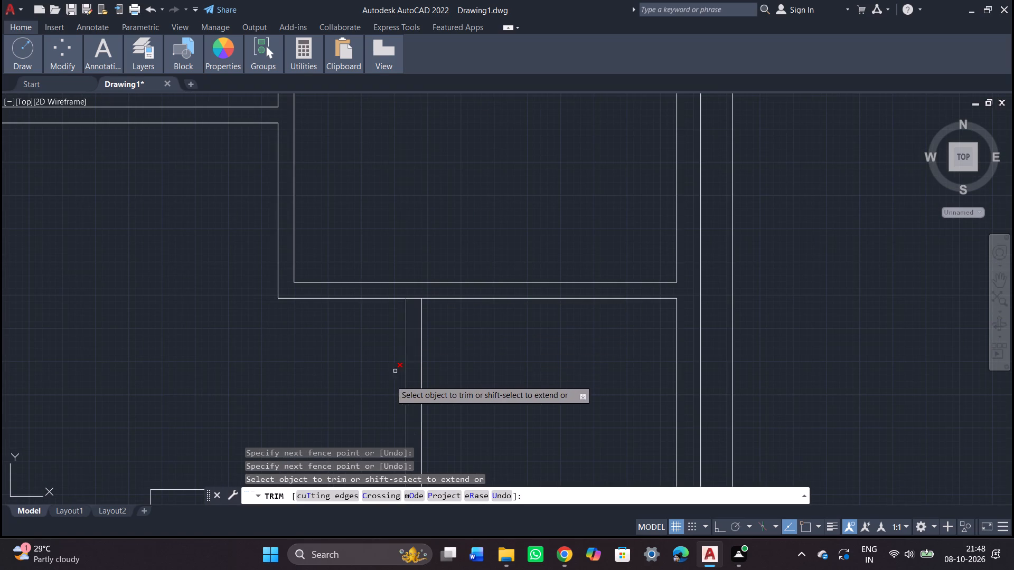
pyautogui.scroll(-2, 416, 386)
pyautogui.scroll(2, 416, 432)
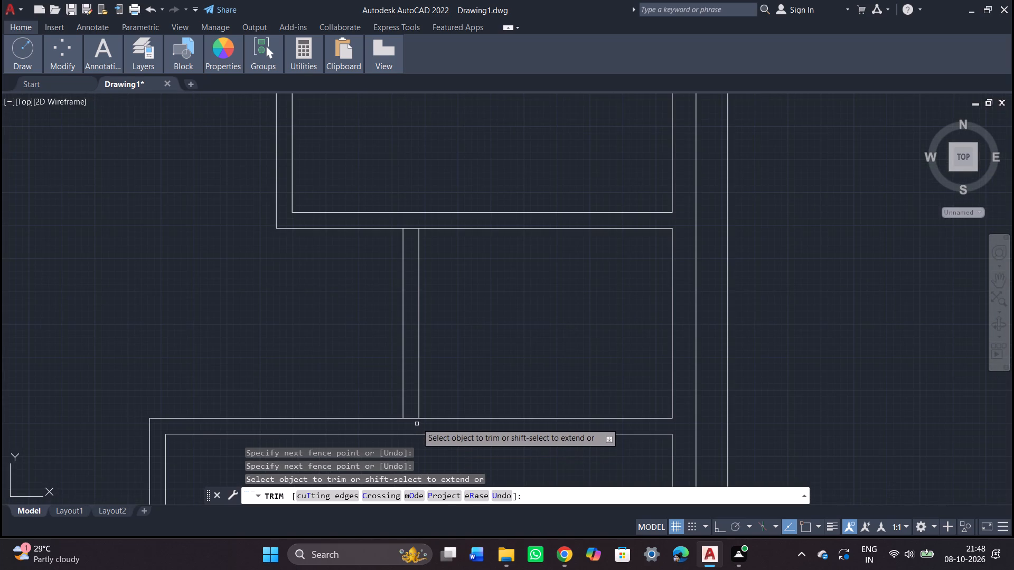
pyautogui.doubleClick(411, 417)
# Examine the revised room layout across the whole floor plan.
pyautogui.scroll(-1, 411, 417)
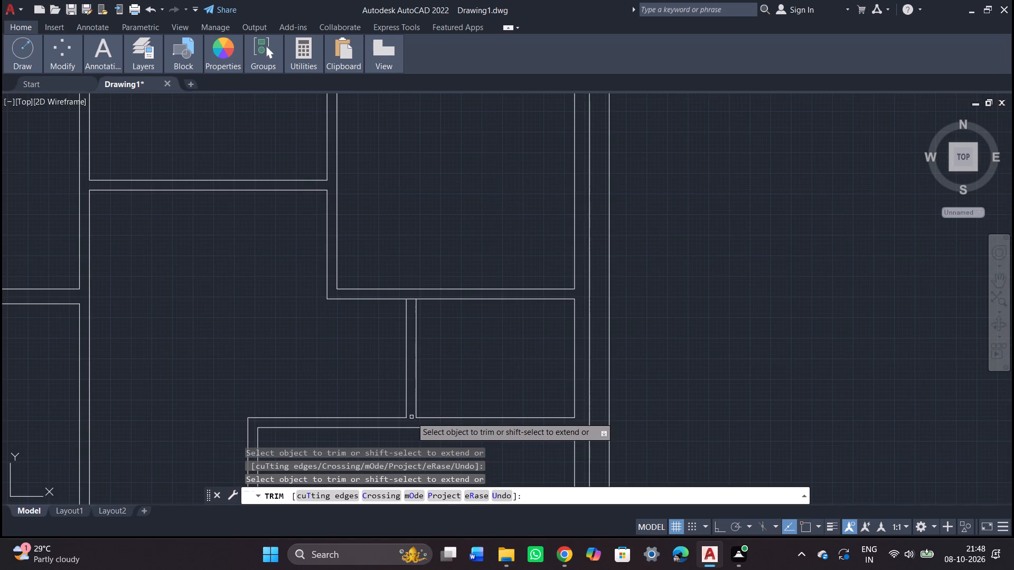
pyautogui.scroll(-1, 350, 337)
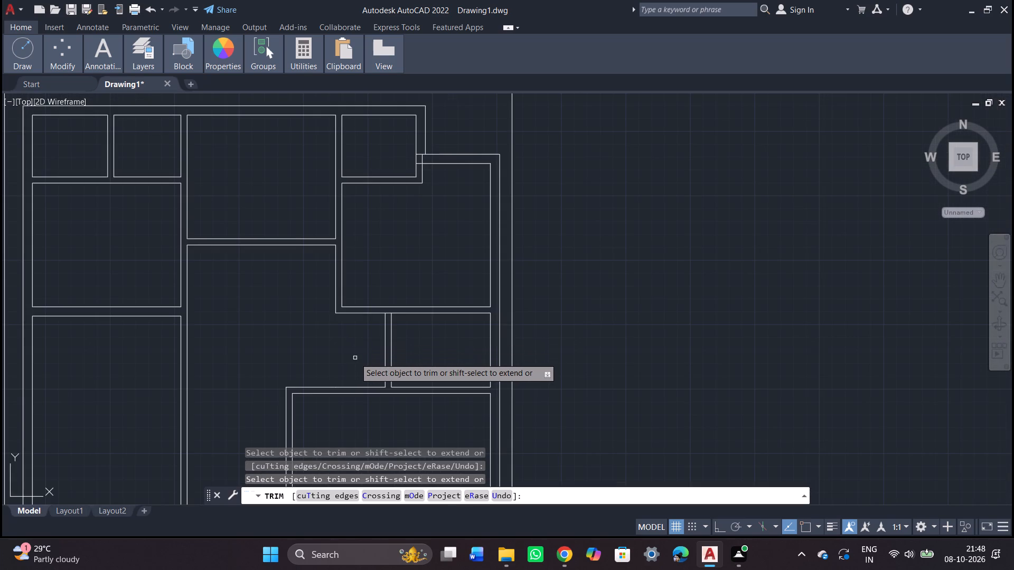
pyautogui.moveTo(354, 358); pyautogui.dragTo(480, 262, button='middle')
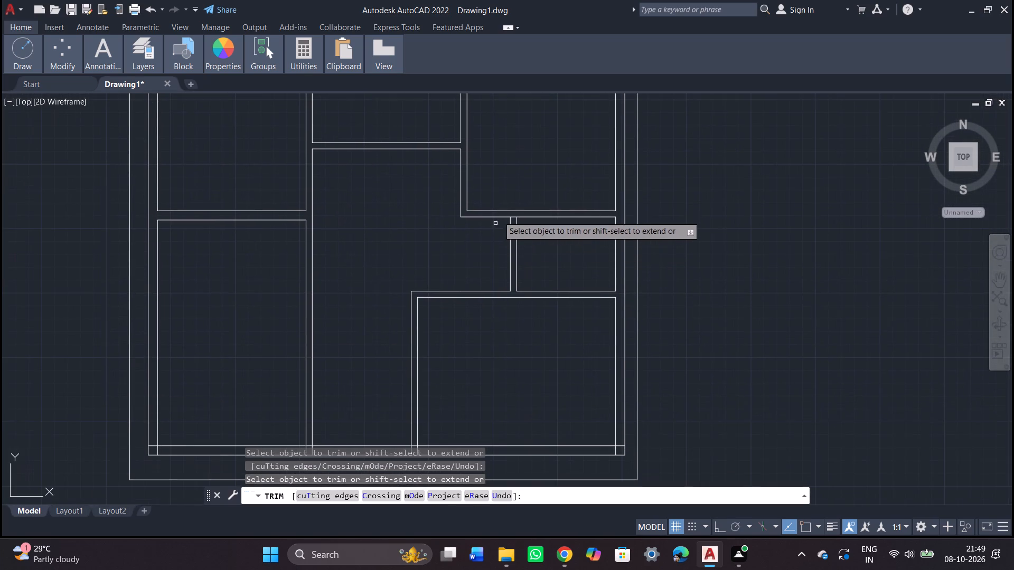
pyautogui.moveTo(411, 226); pyautogui.dragTo(339, 327, button='middle')
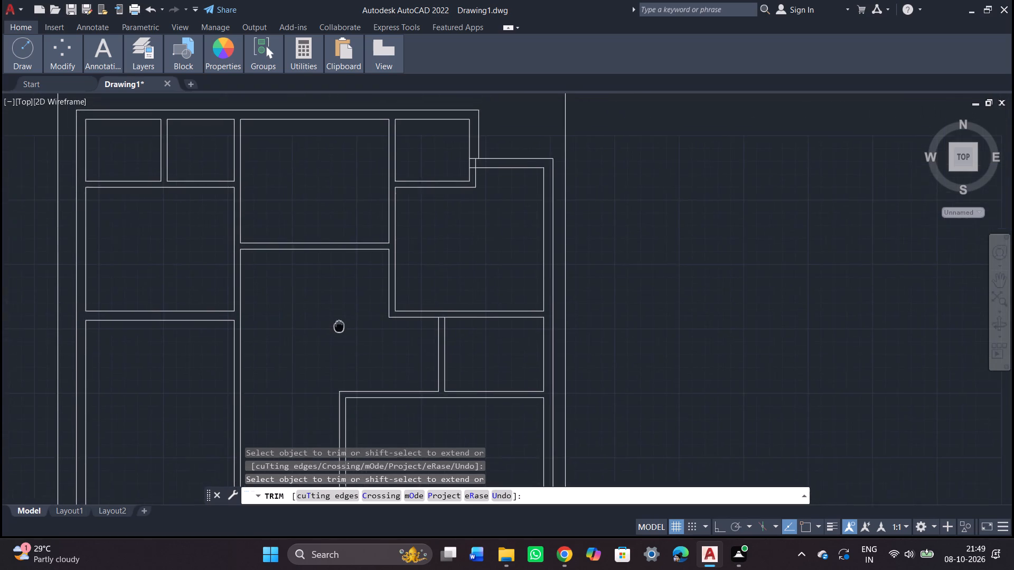
pyautogui.moveTo(339, 327); pyautogui.dragTo(330, 338, button='middle')
pyautogui.scroll(1, 330, 338)
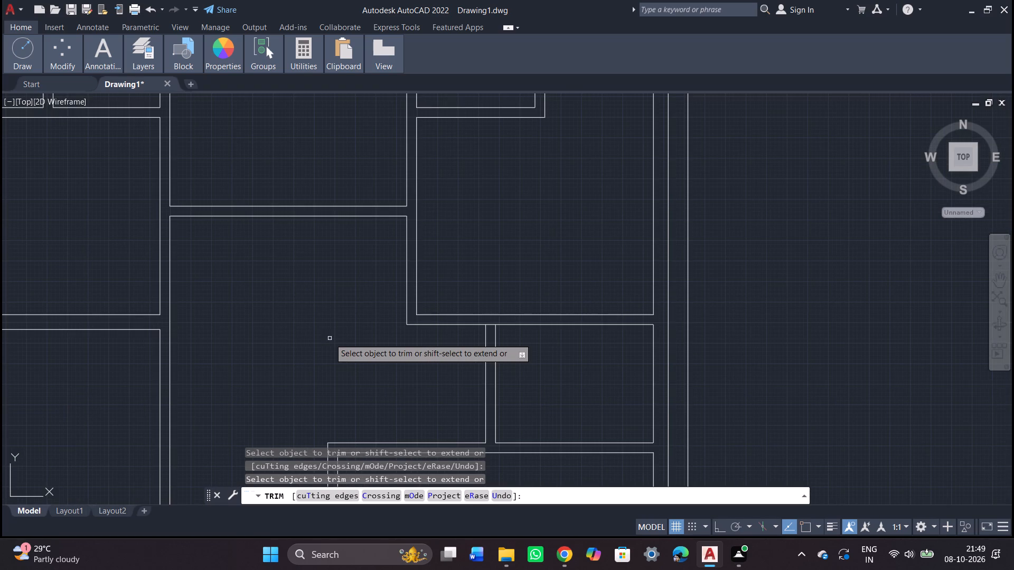
pyautogui.scroll(-2, 330, 338)
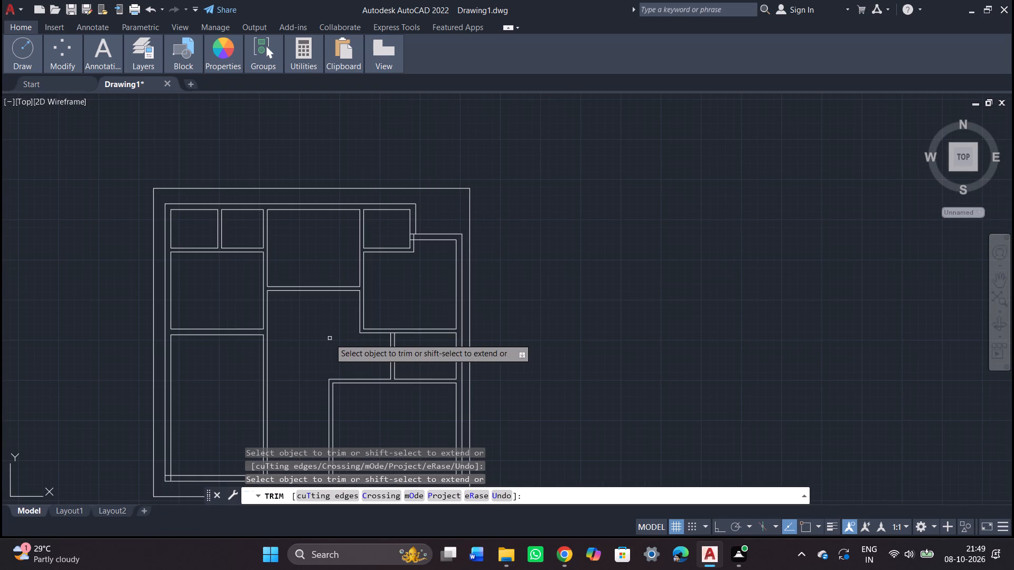
pyautogui.moveTo(255, 291); pyautogui.dragTo(257, 293, button='middle')
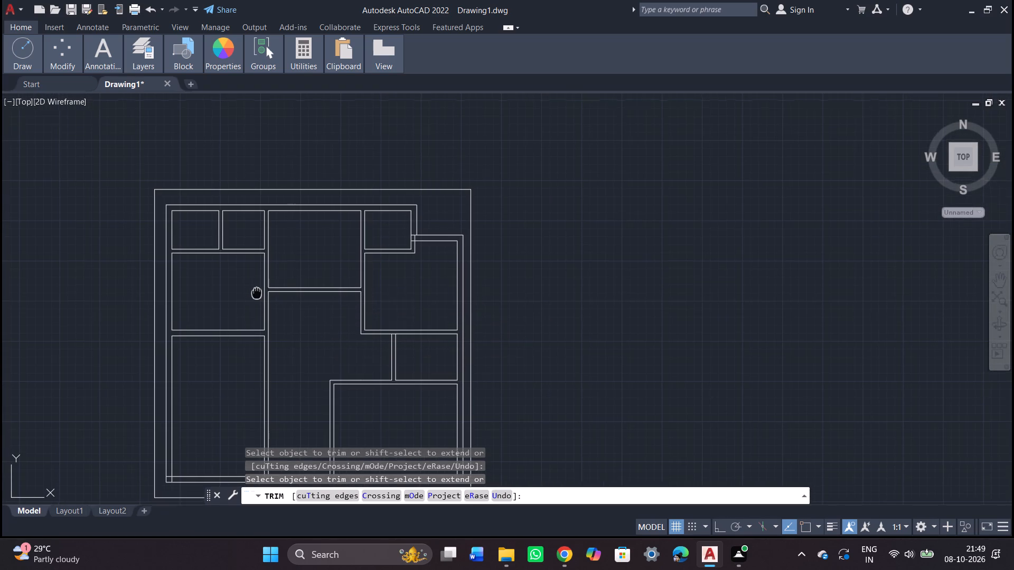
pyautogui.moveTo(257, 293); pyautogui.dragTo(568, 202, button='middle')
pyautogui.scroll(1, 566, 210)
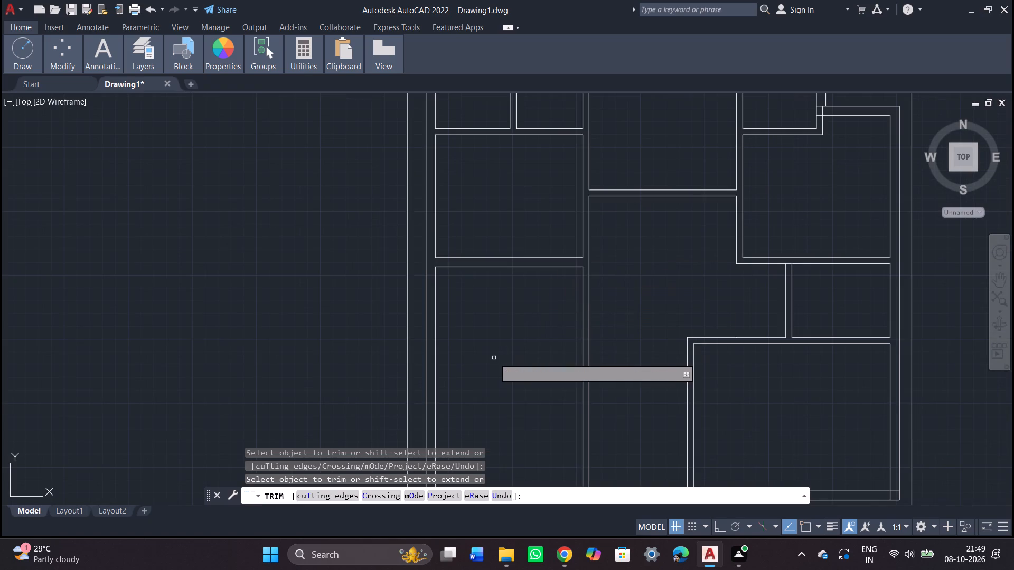
pyautogui.scroll(-1, 493, 336)
pyautogui.moveTo(512, 254); pyautogui.dragTo(447, 330, button='middle')
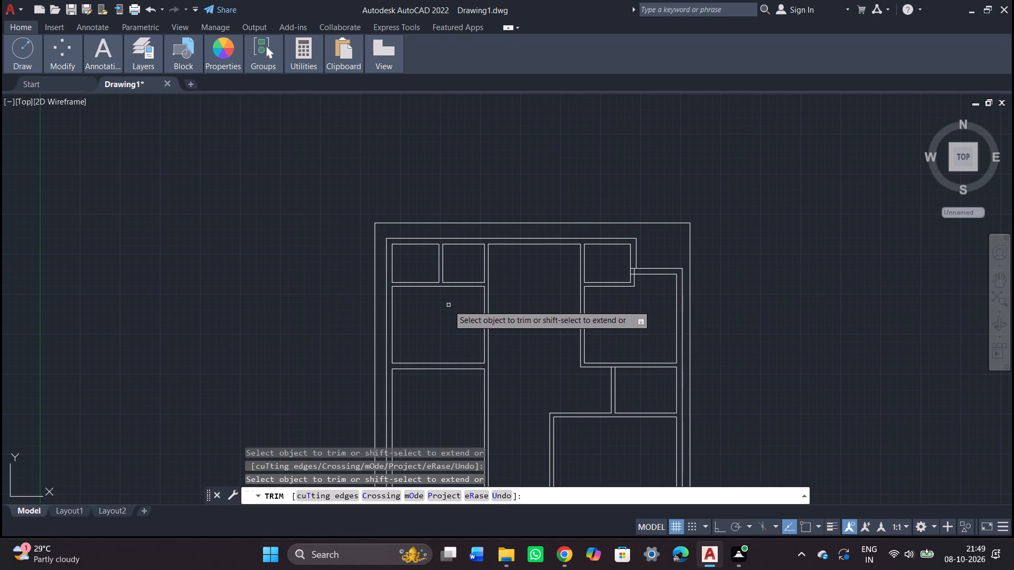
pyautogui.scroll(1, 448, 305)
pyautogui.scroll(-1, 448, 308)
pyautogui.moveTo(448, 308); pyautogui.dragTo(470, 186, button='middle')
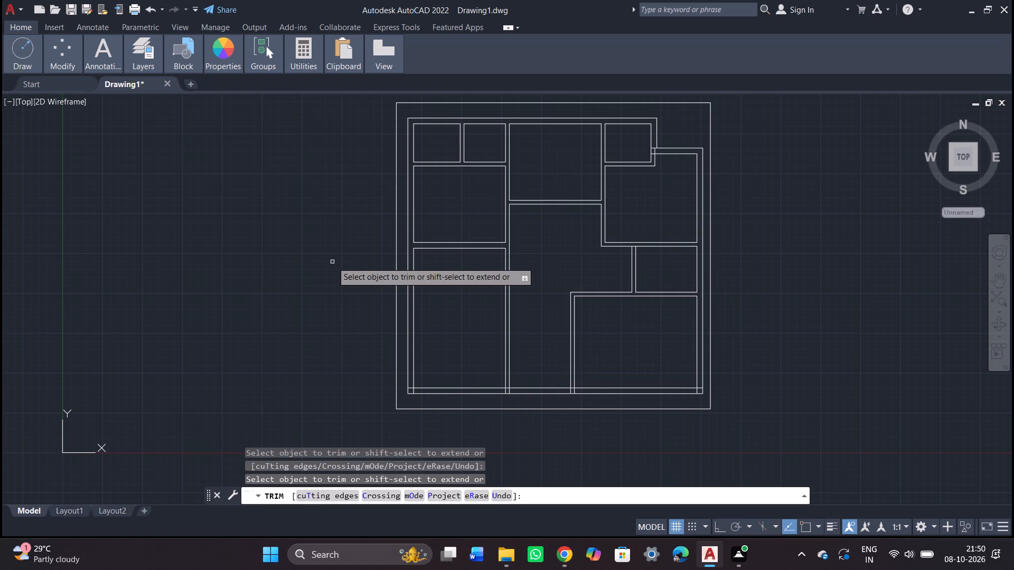
pyautogui.press('Escape')
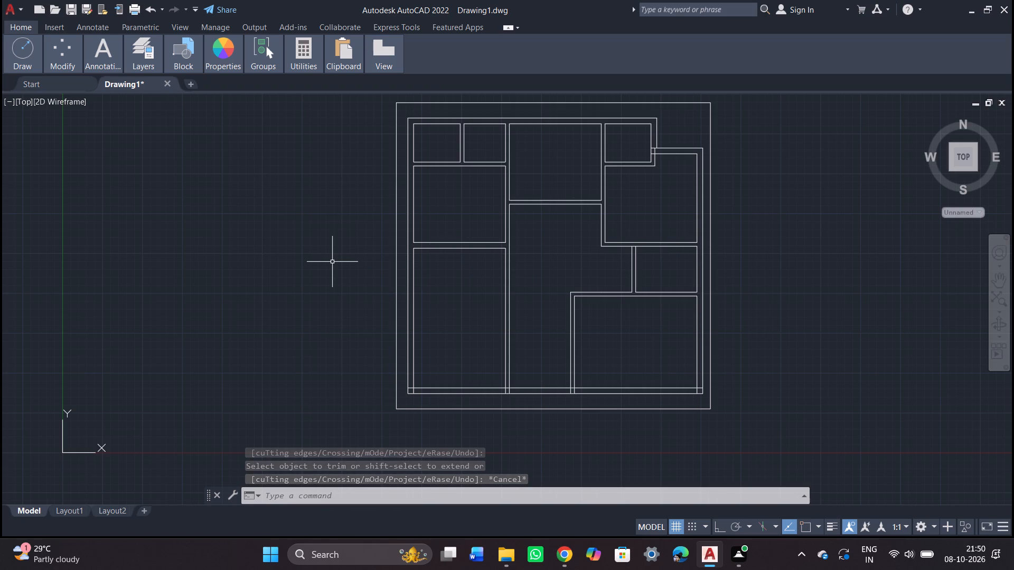
# Extend the lower-left room's top line right to the central room's left wall line.
pyautogui.write('ex')
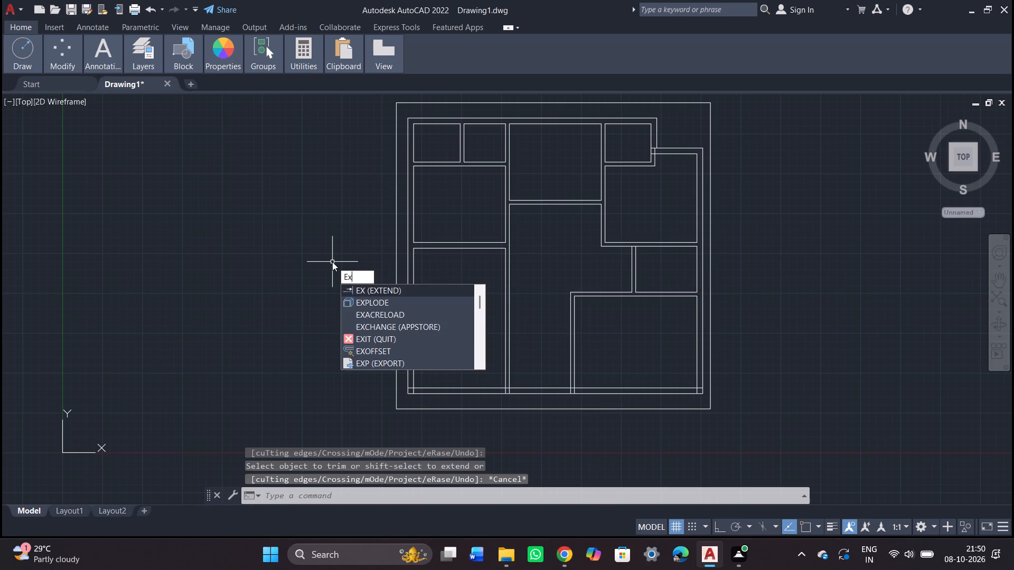
pyautogui.press('Return')
pyautogui.press('Return')
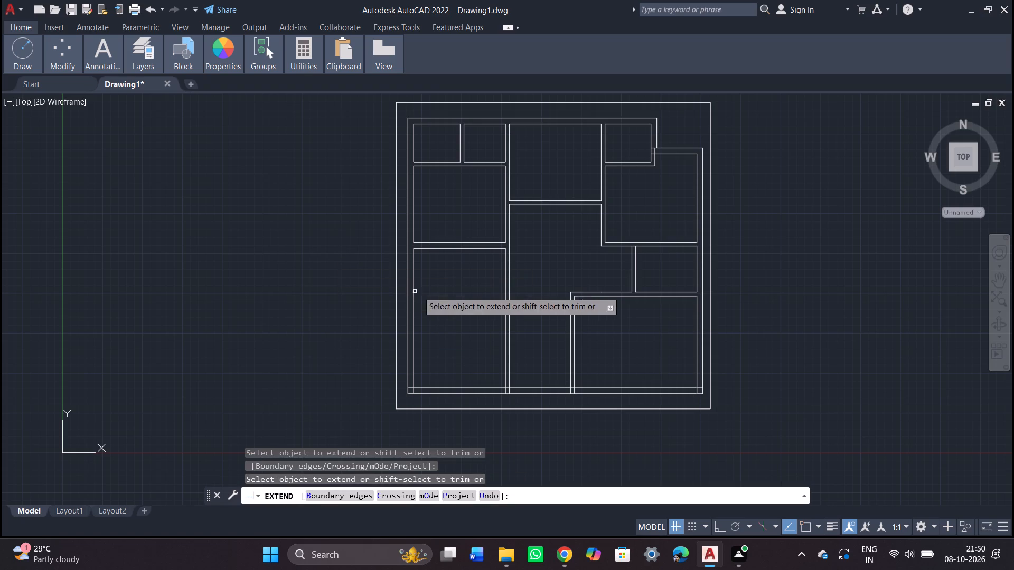
pyautogui.doubleClick(480, 250)
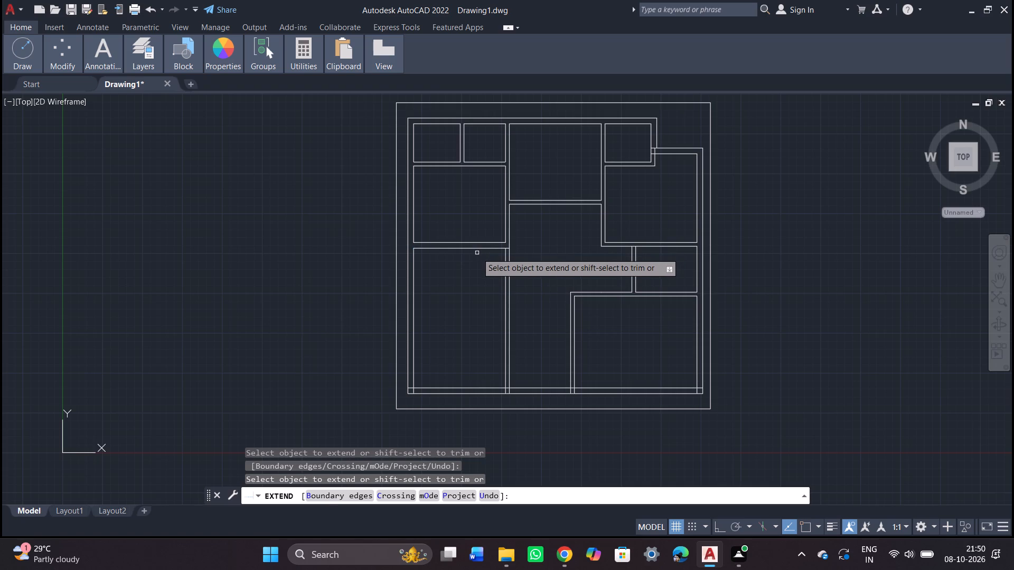
pyautogui.press('Escape')
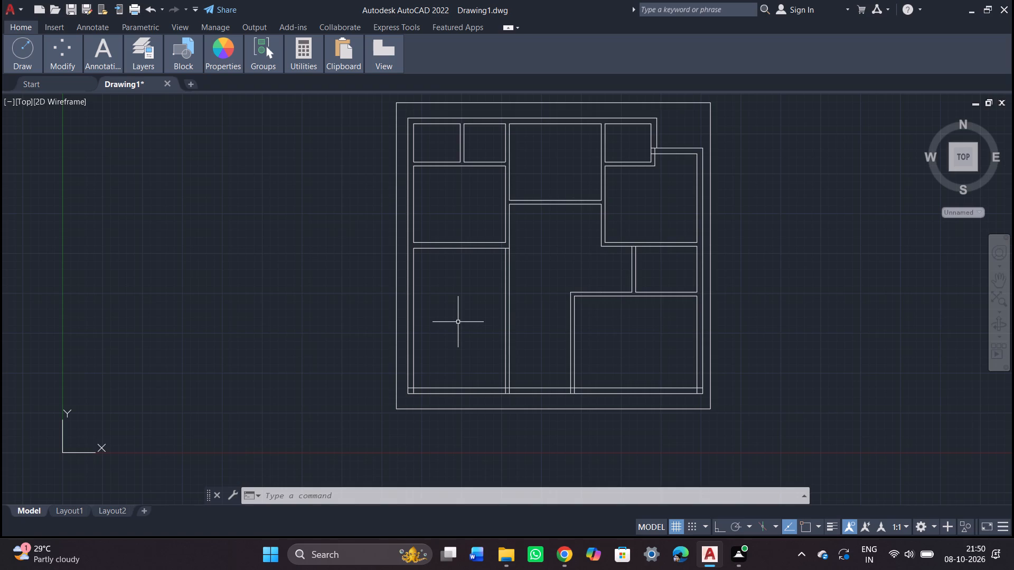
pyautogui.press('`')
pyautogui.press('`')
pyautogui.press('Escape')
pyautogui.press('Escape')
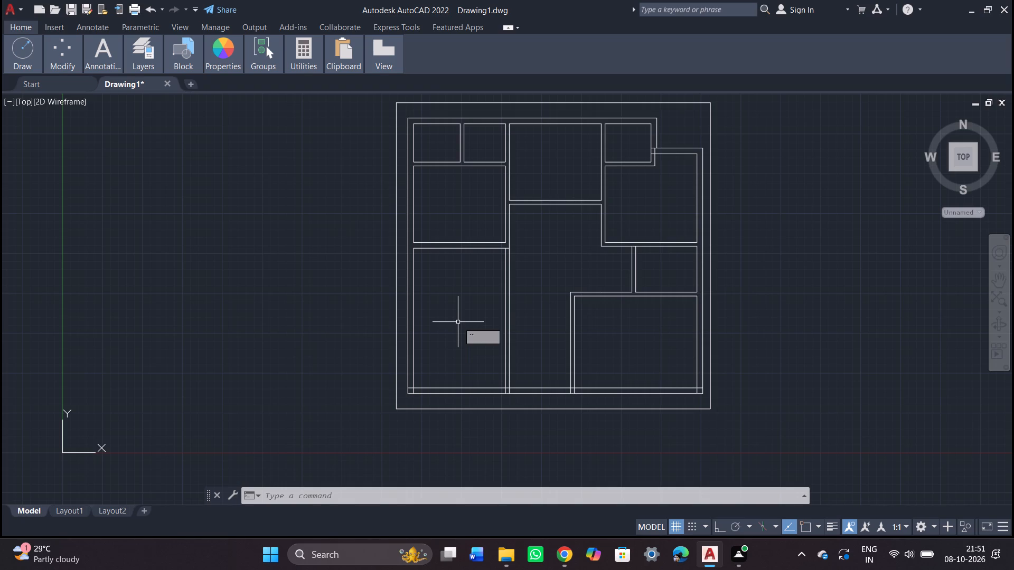
# Trim both lines of the wall between the lower-left room and the central room.
pyautogui.write('tr')
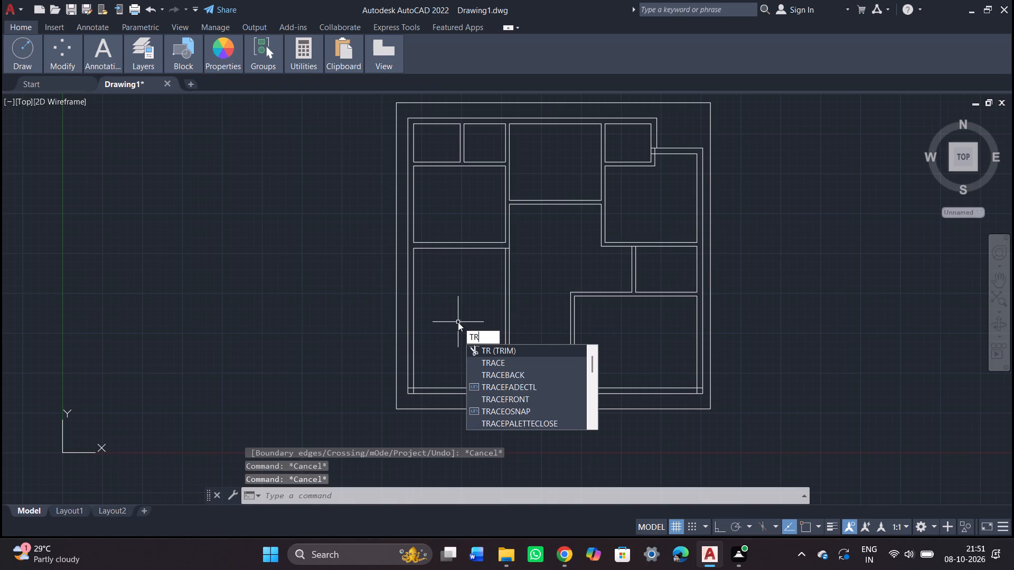
pyautogui.press('Return')
pyautogui.press('Return')
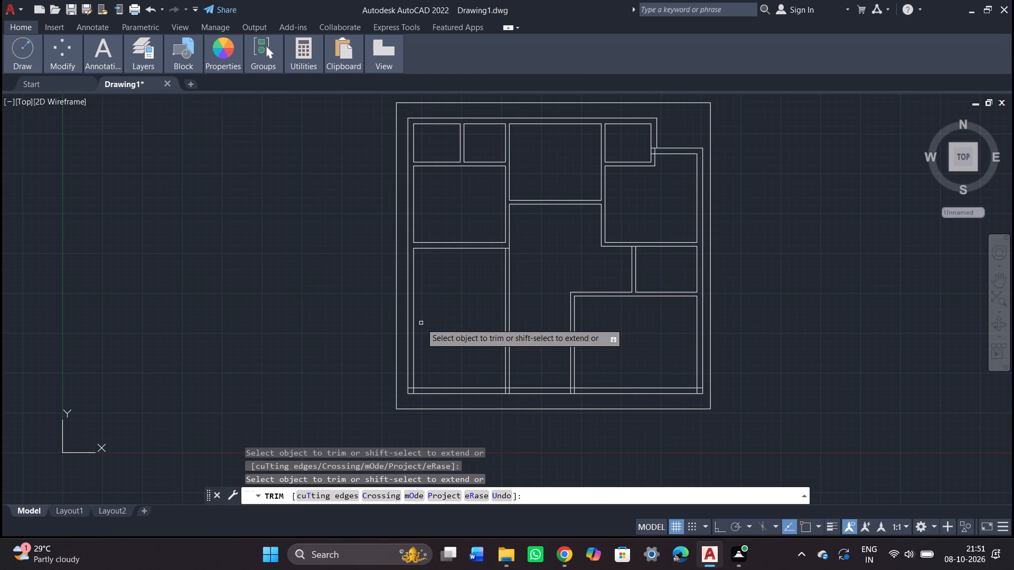
pyautogui.moveTo(470, 320); pyautogui.dragTo(519, 323)
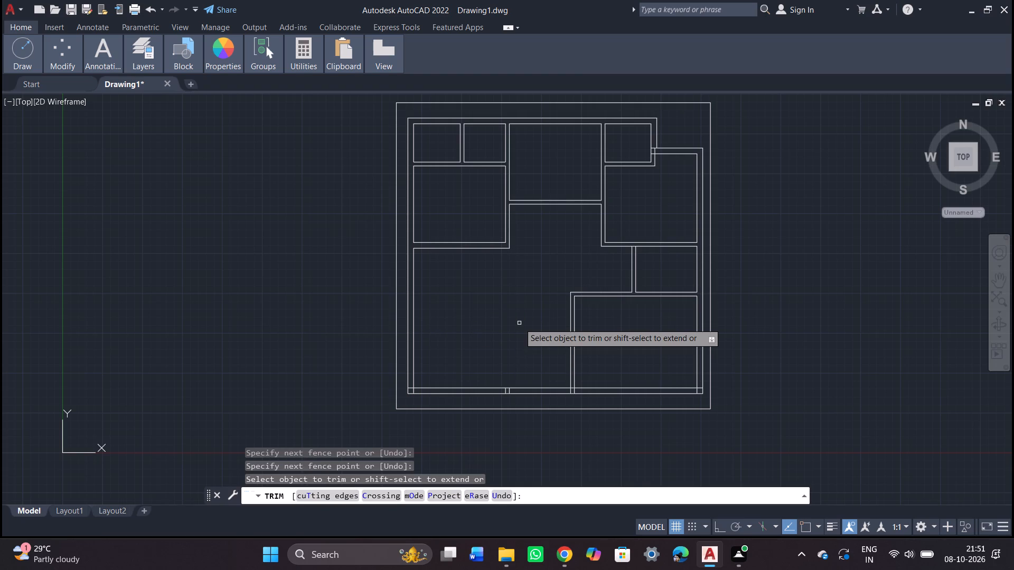
pyautogui.press('Escape')
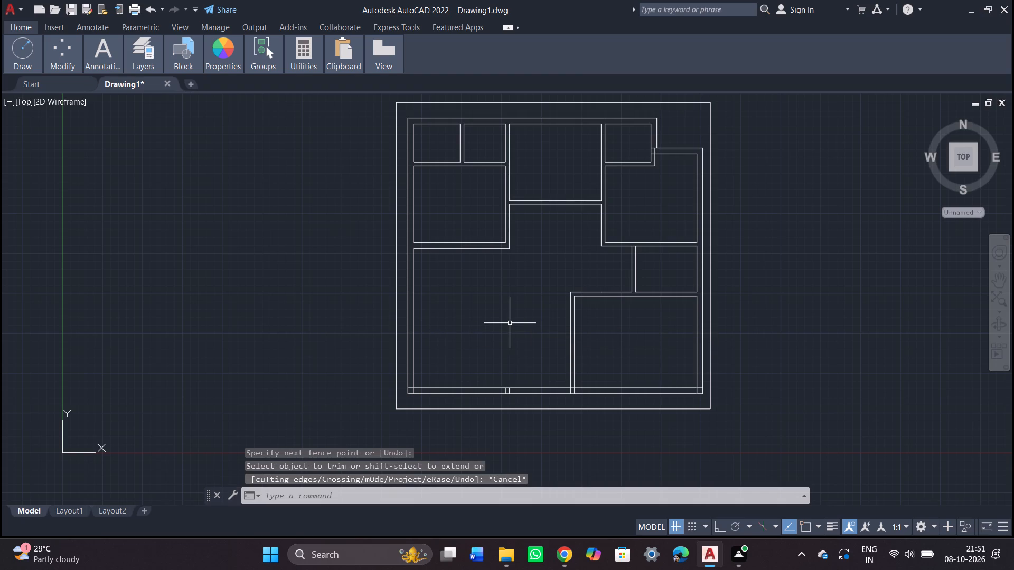
# Offset the lower-left room's left inner wall line 7'4" to the right, into the room.
pyautogui.press('o')
pyautogui.press('Return')
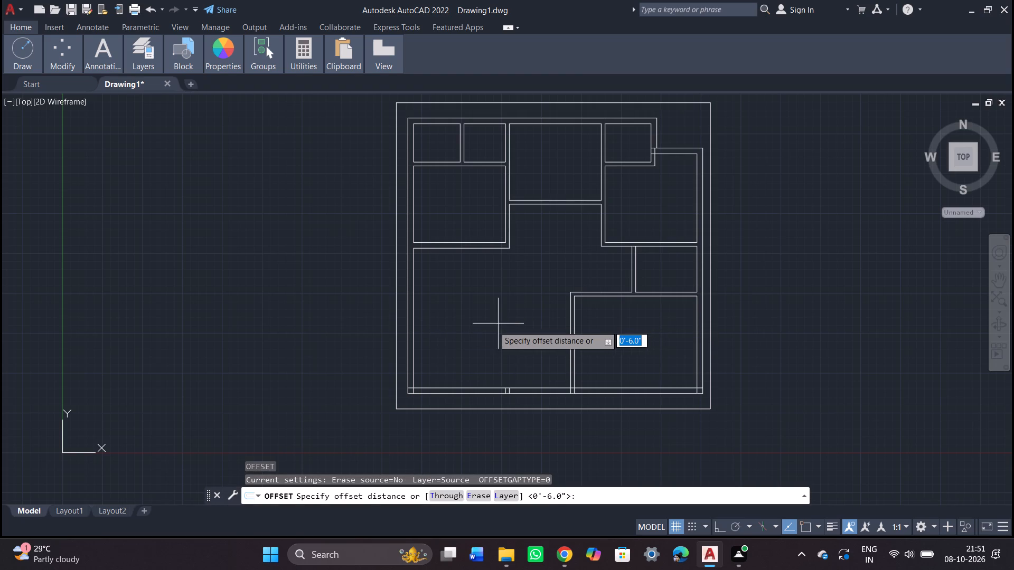
pyautogui.scroll(1, 414, 307)
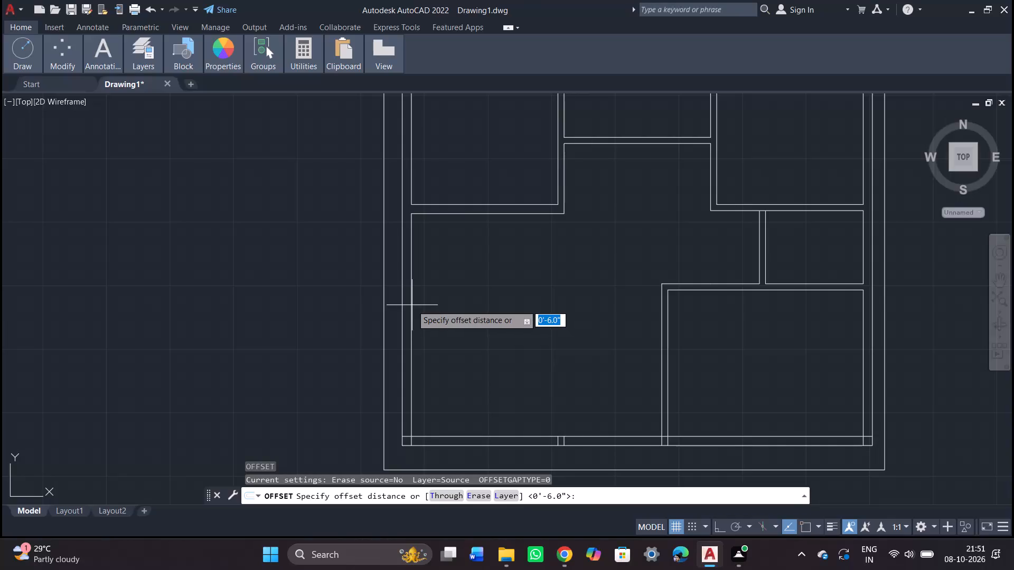
pyautogui.press('7')
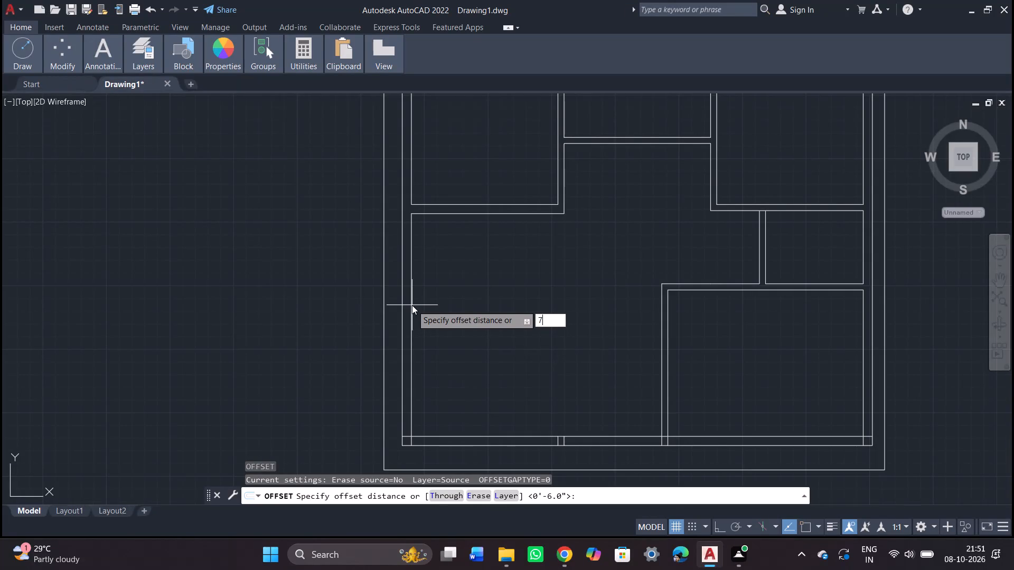
pyautogui.write("'4")
pyautogui.hotkey('shift', '"')
pyautogui.press('Return')
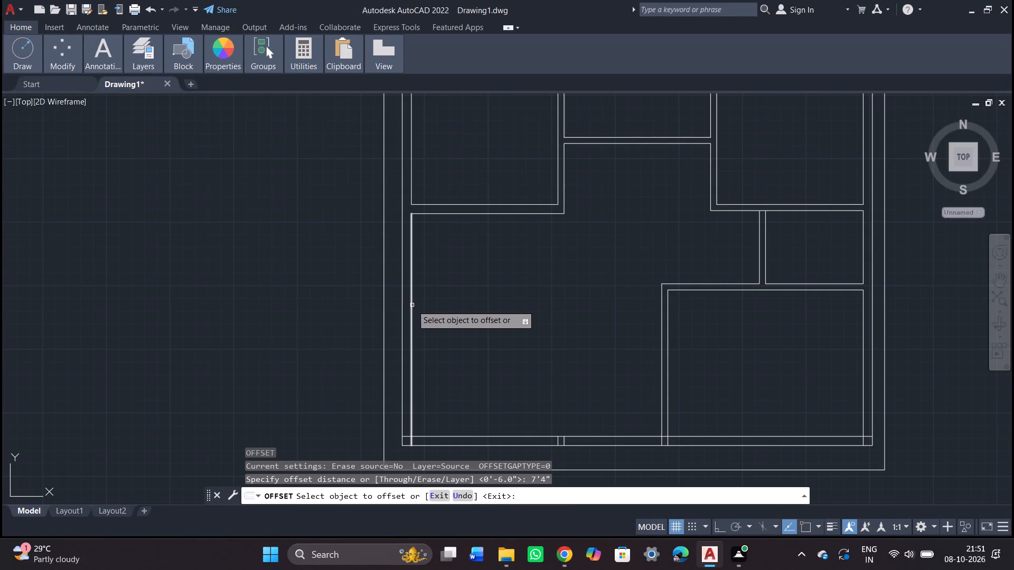
pyautogui.click(412, 305)
pyautogui.click(464, 322)
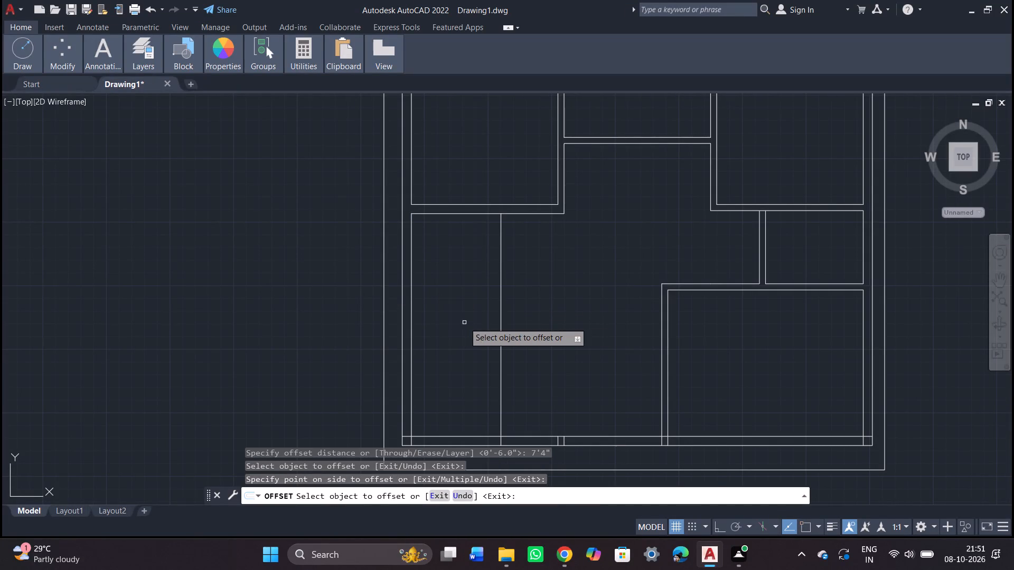
# Offset the new vertical line 9" to the right to form a full-height wall across the lower-left room.
pyautogui.click(500, 303)
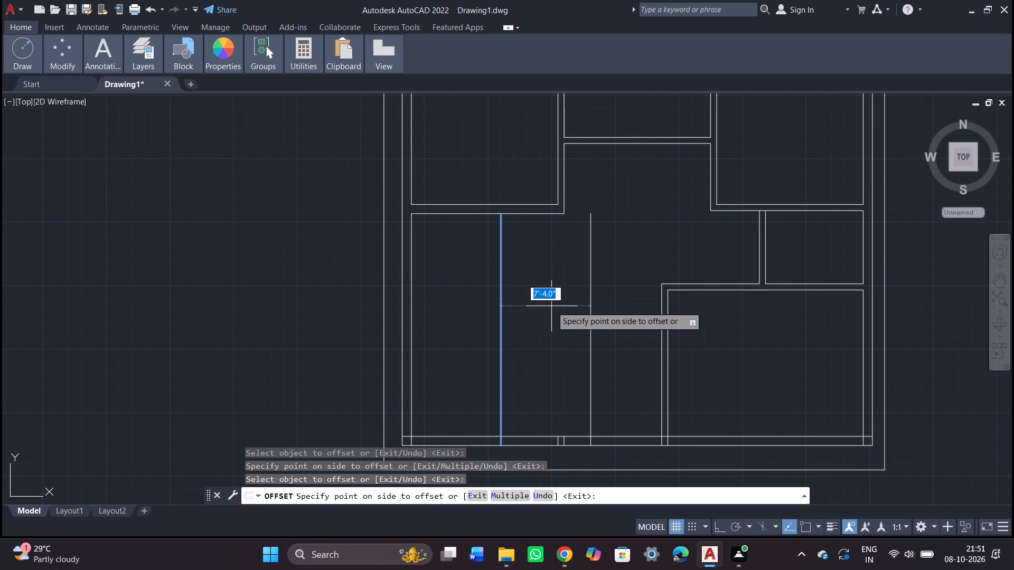
pyautogui.press('0')
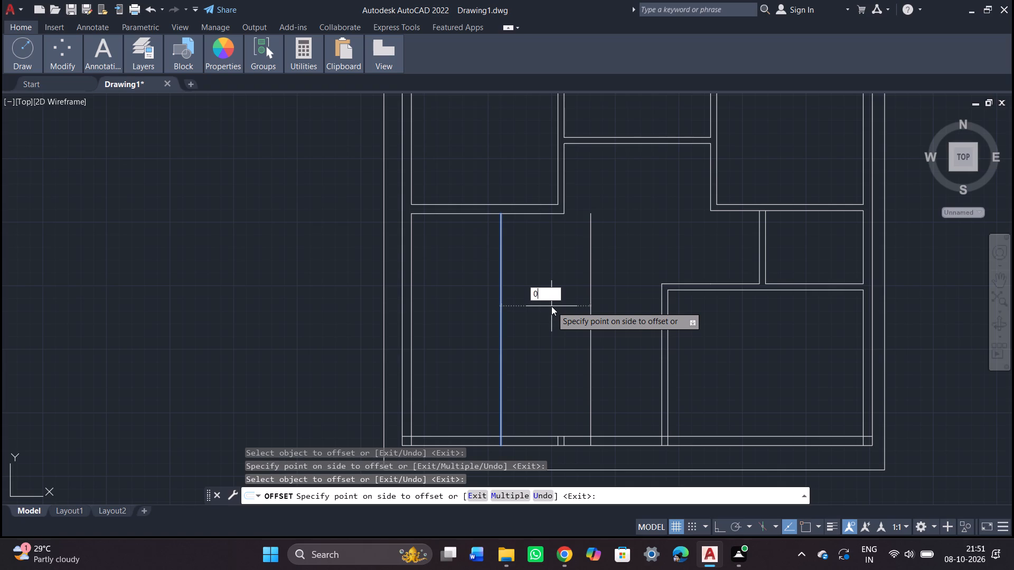
pyautogui.press('BackSpace')
pyautogui.press('9')
pyautogui.press('Return')
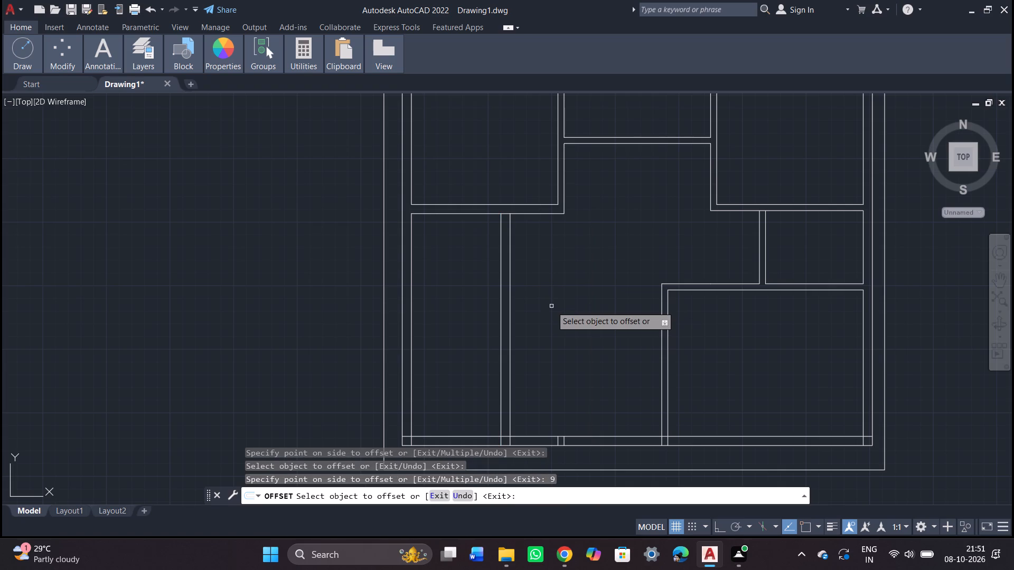
pyautogui.scroll(-1, 521, 325)
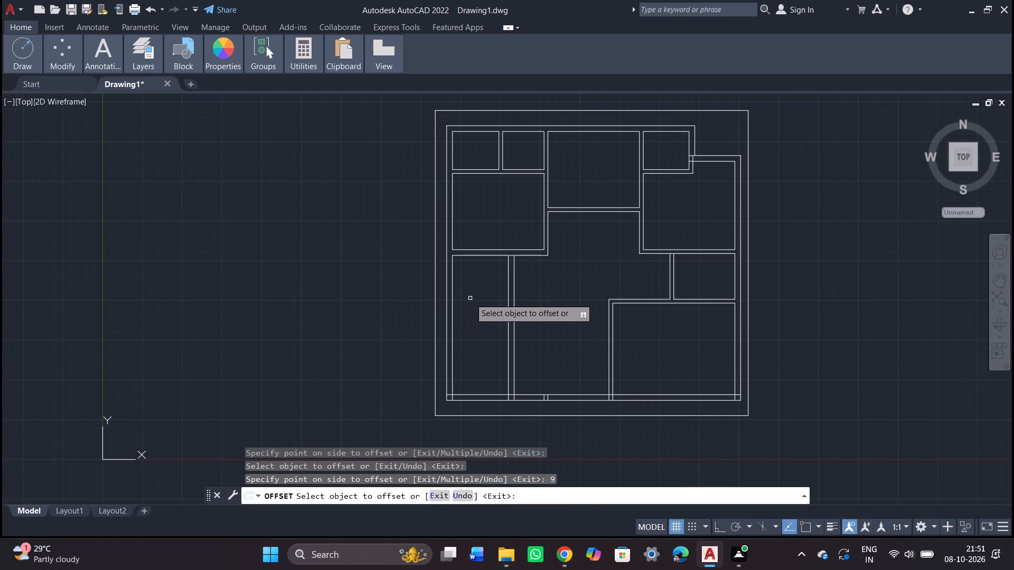
pyautogui.press('Escape')
# Extend the lower-left space's top line left to the building's outer left wall line.
pyautogui.write('ex')
pyautogui.press('Return')
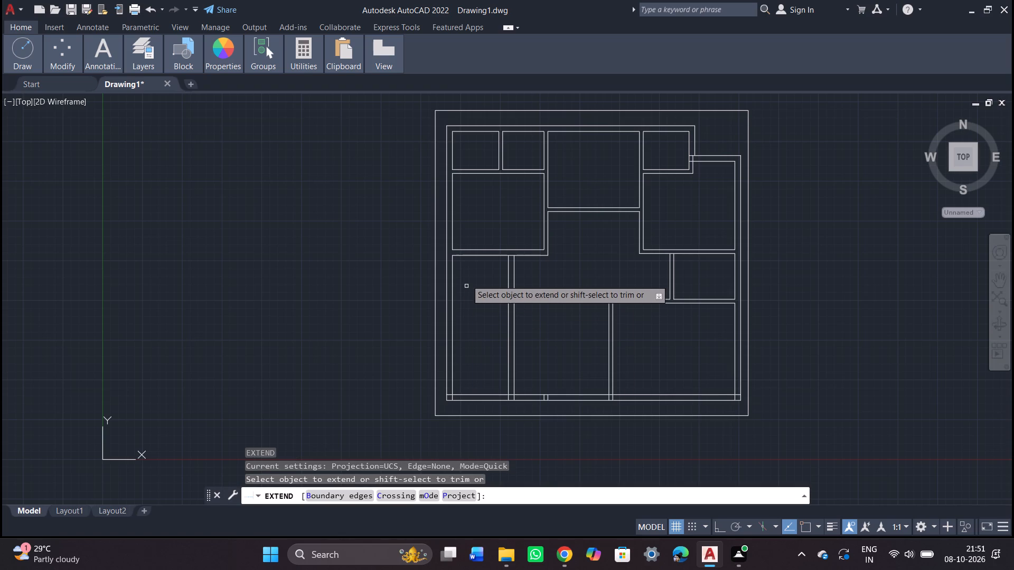
pyautogui.doubleClick(466, 255)
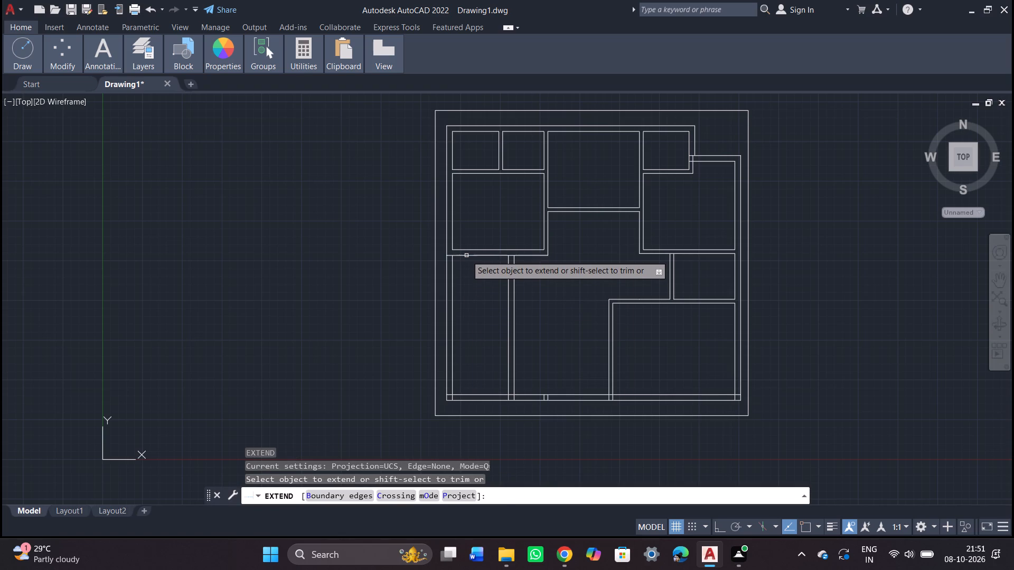
pyautogui.press('Escape')
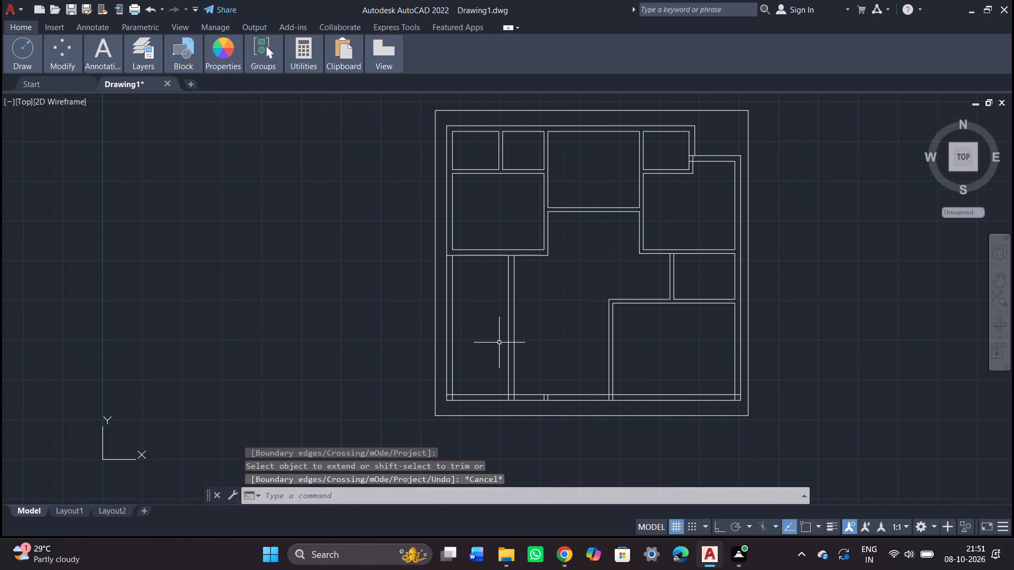
# Delete the inner left wall line of the lower-left space.
pyautogui.click(452, 292)
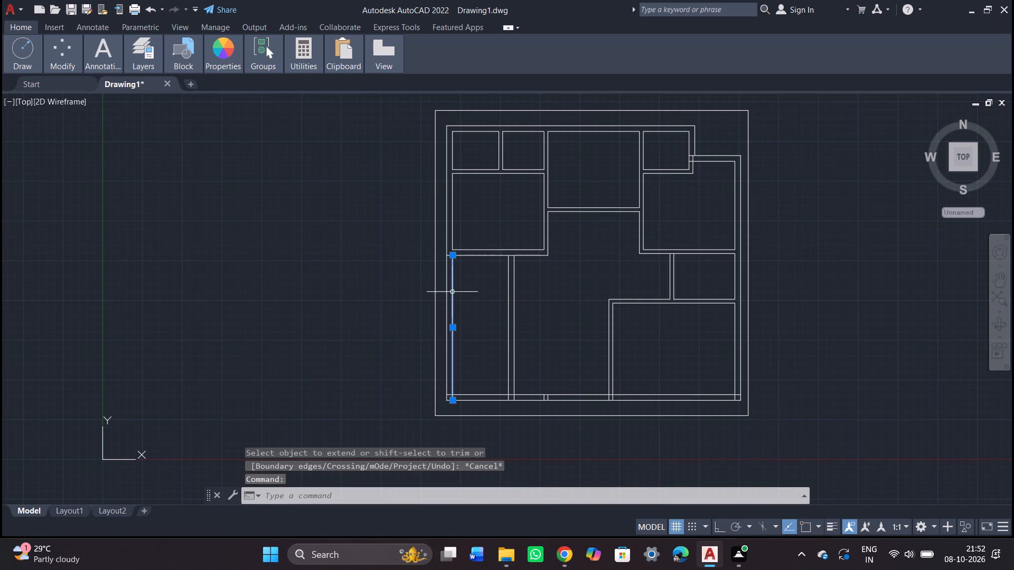
pyautogui.press('Delete')
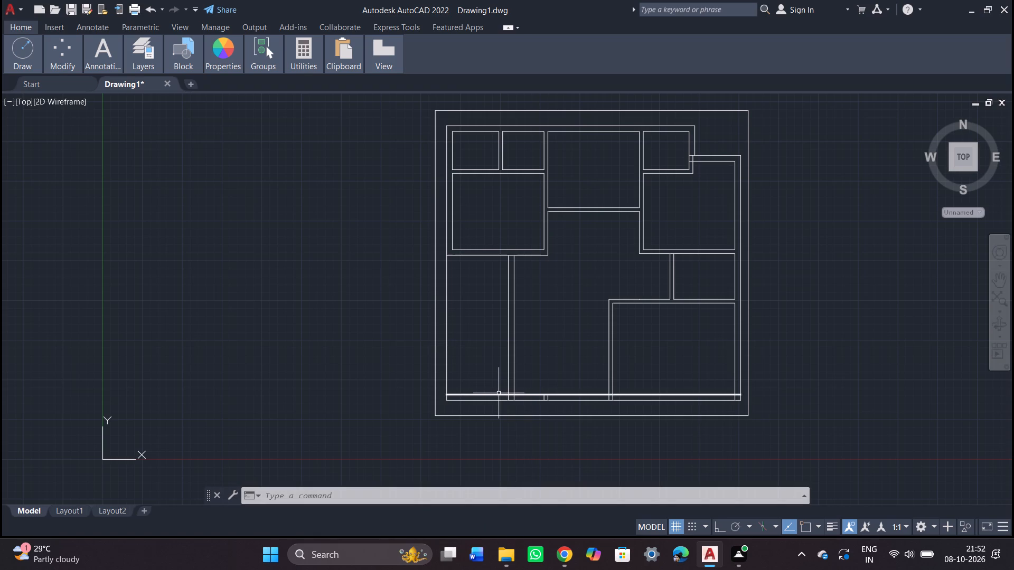
pyautogui.press('Escape')
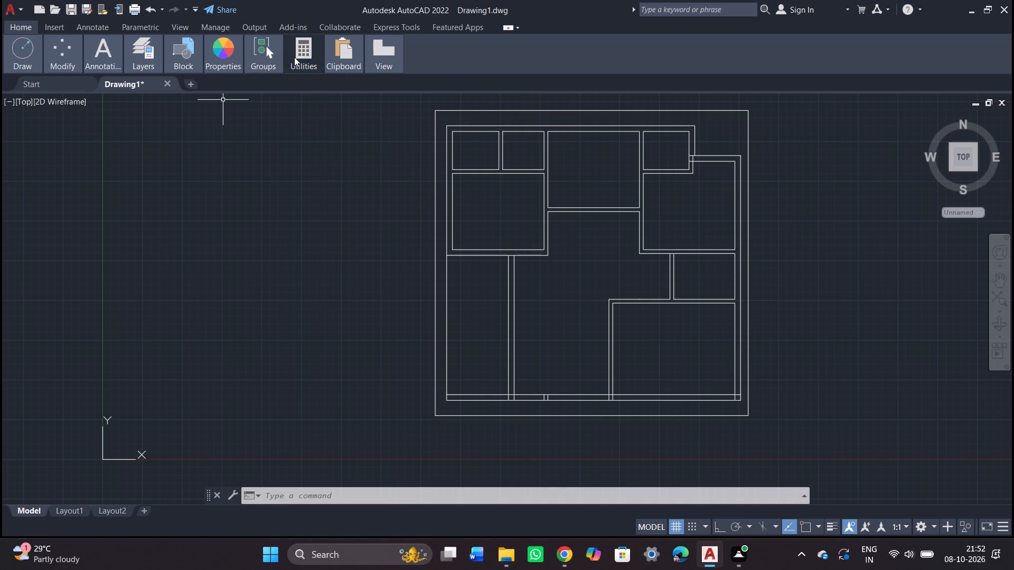
# Measure the width and height of the central room with Quick measure.
pyautogui.click(300, 82)
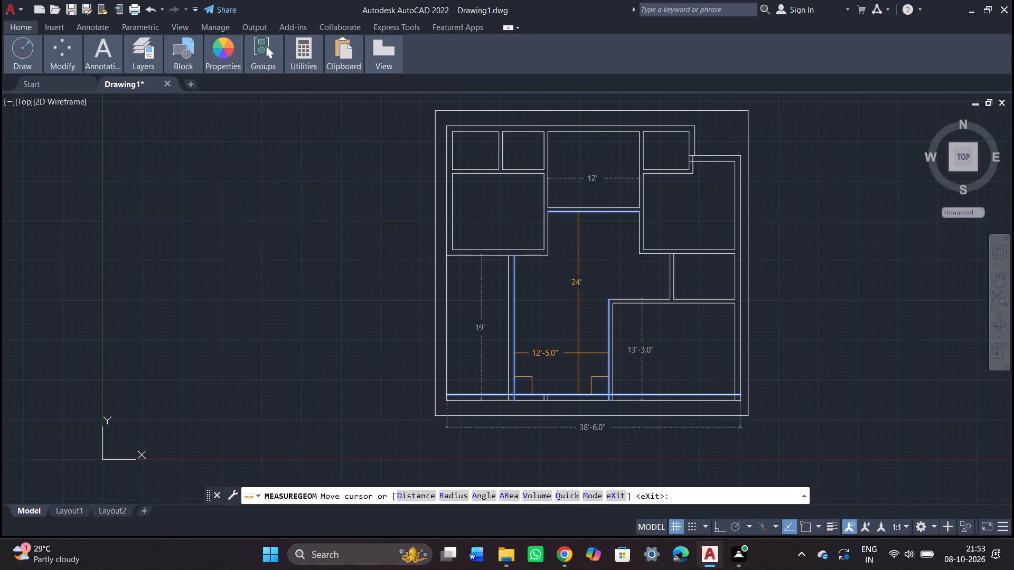
pyautogui.press('Escape')
# Delete the two short leftover partition lines inside the bottom wall below the central room.
pyautogui.scroll(3, 531, 395)
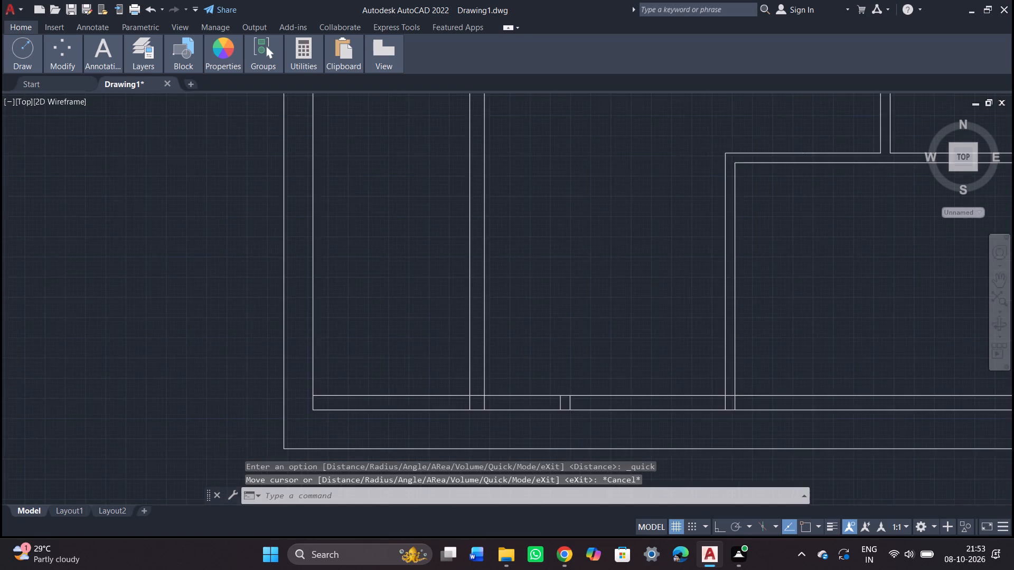
pyautogui.click(575, 411)
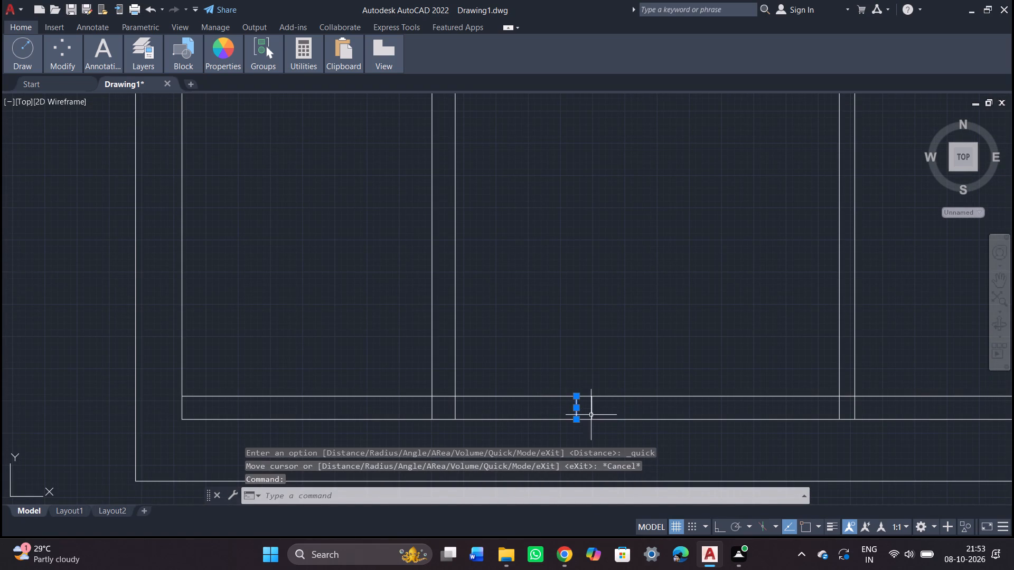
pyautogui.click(593, 412)
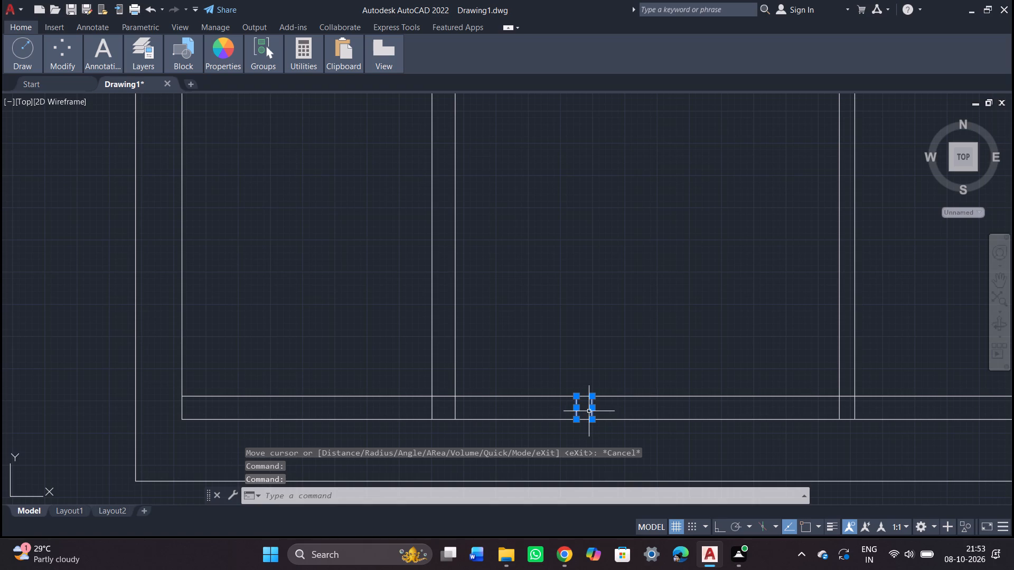
pyautogui.press('Delete')
pyautogui.scroll(-1, 589, 411)
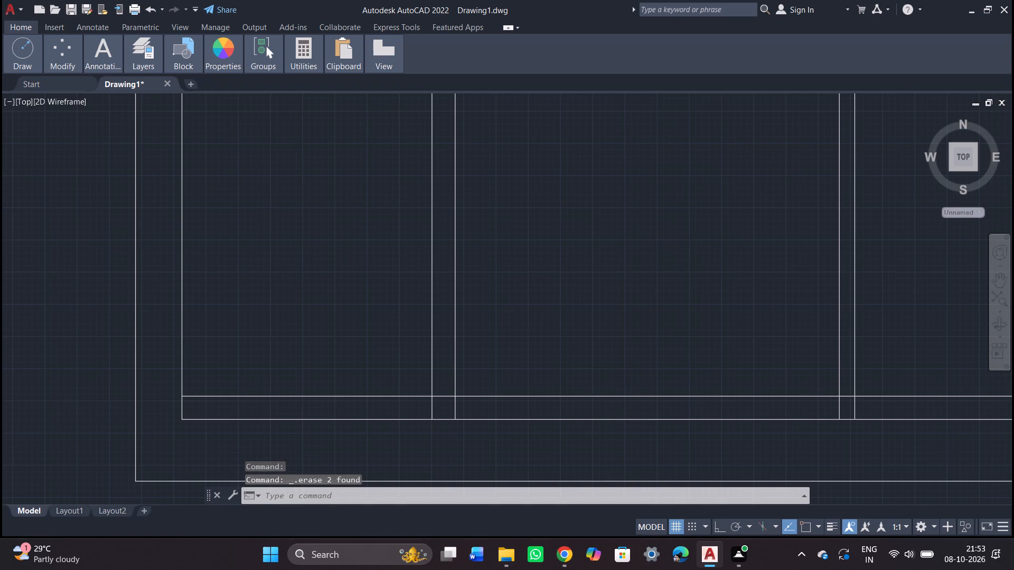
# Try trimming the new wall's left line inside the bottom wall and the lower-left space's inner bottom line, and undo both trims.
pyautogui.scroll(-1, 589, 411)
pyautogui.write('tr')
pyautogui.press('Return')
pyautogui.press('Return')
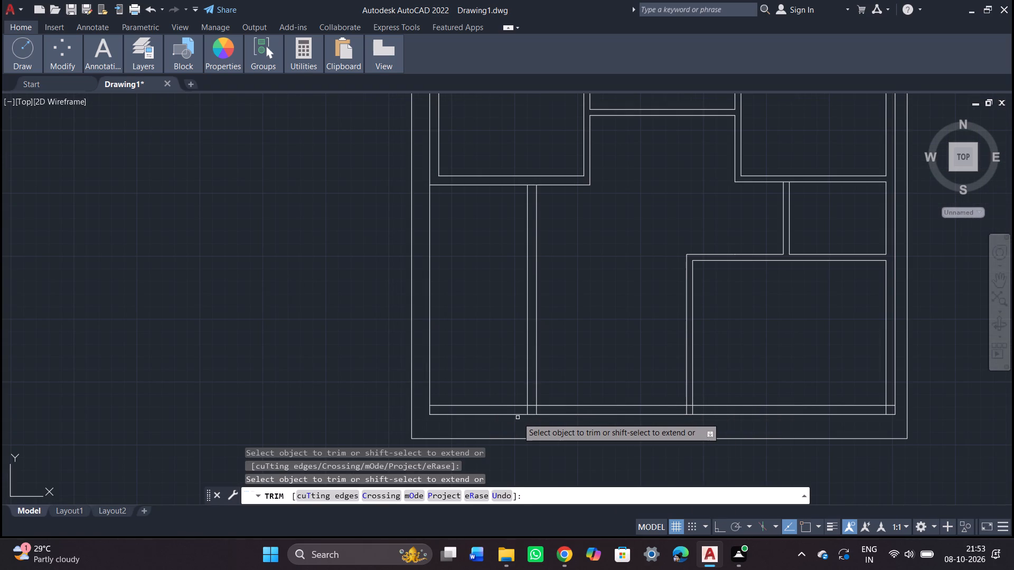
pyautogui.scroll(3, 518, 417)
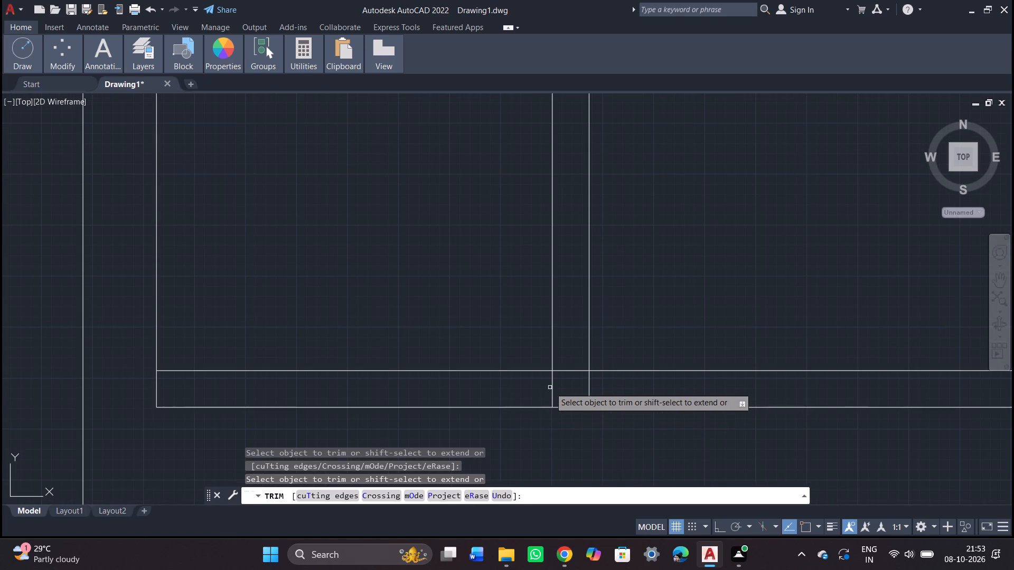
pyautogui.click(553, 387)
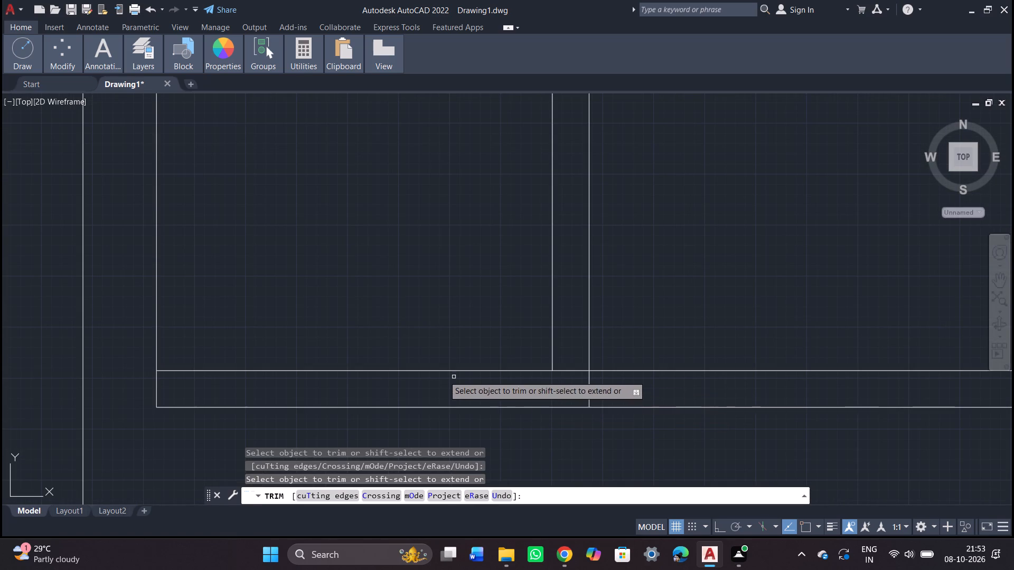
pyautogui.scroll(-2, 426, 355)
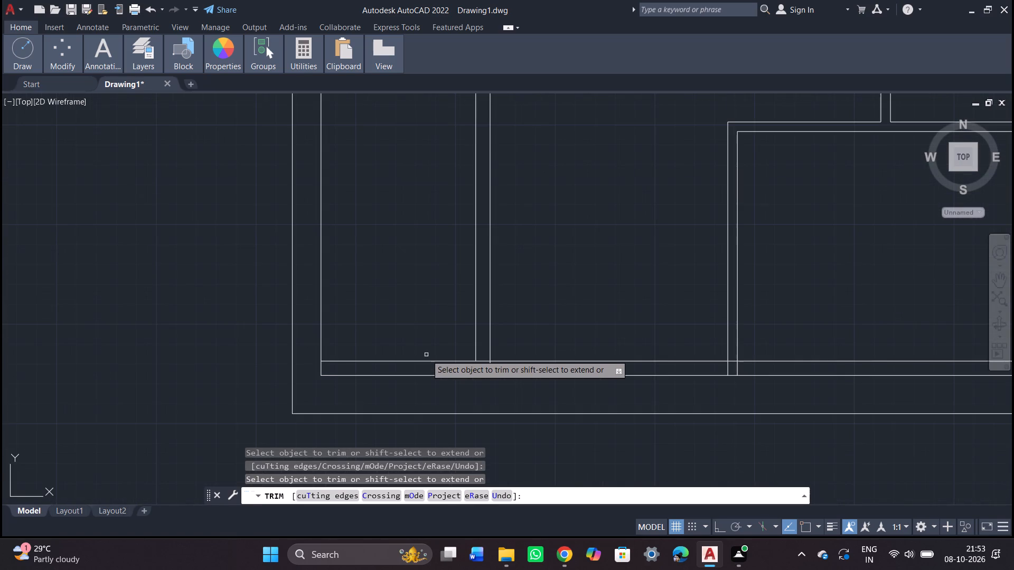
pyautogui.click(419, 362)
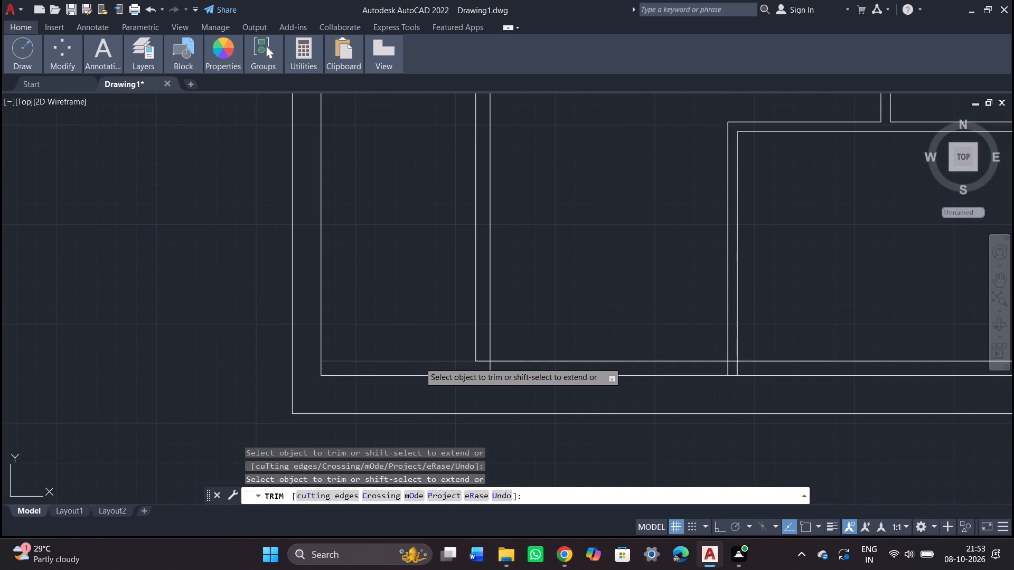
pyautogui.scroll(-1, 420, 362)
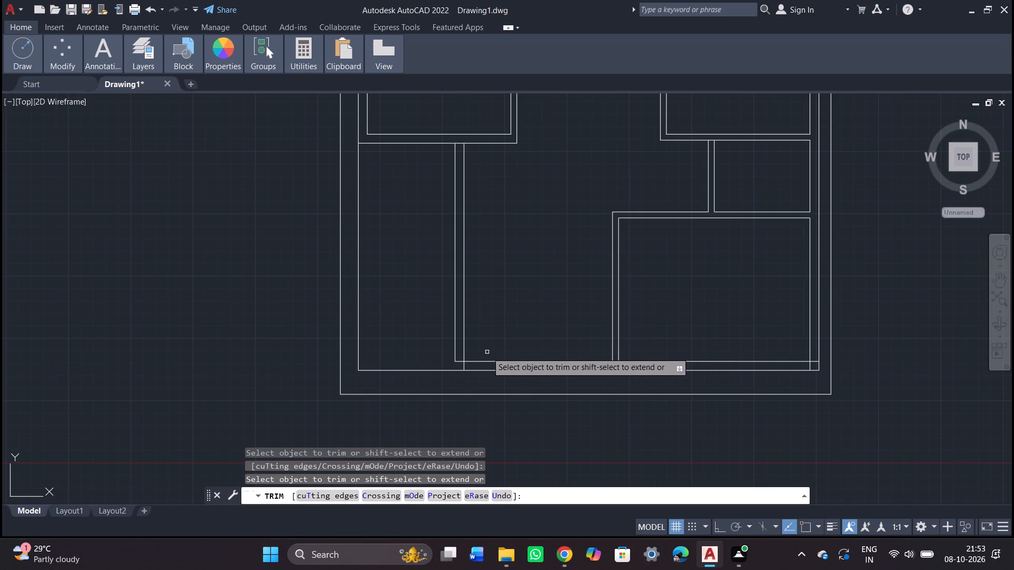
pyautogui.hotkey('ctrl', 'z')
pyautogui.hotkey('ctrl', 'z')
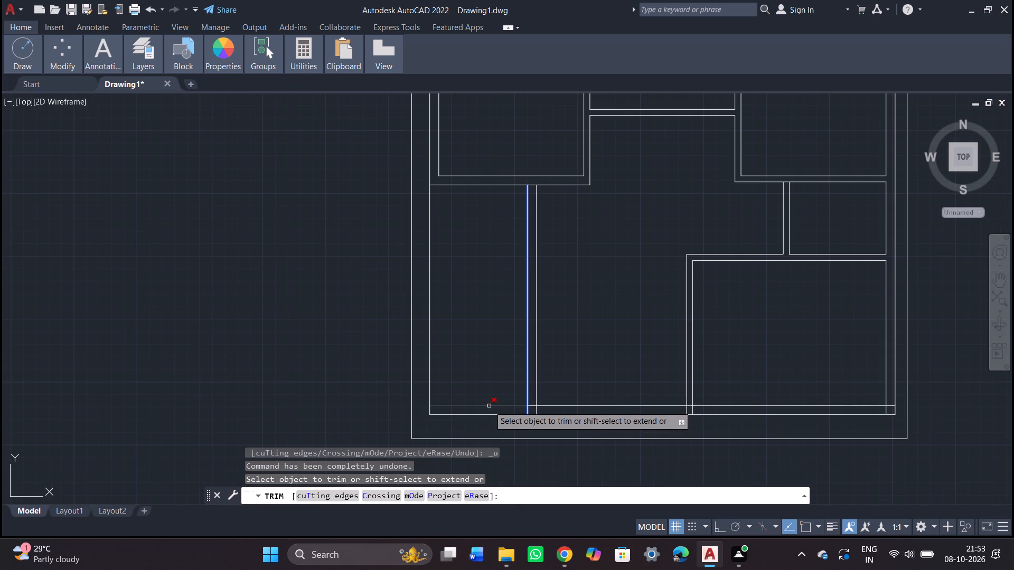
# Trim the inner bottom wall line across the lower-left space, back to the new wall's left line.
pyautogui.click(490, 406)
# Trim the lower-right room's left partition lines inside the bottom wall, and the inner bottom line between them.
pyautogui.moveTo(566, 388); pyautogui.dragTo(380, 326, button='middle')
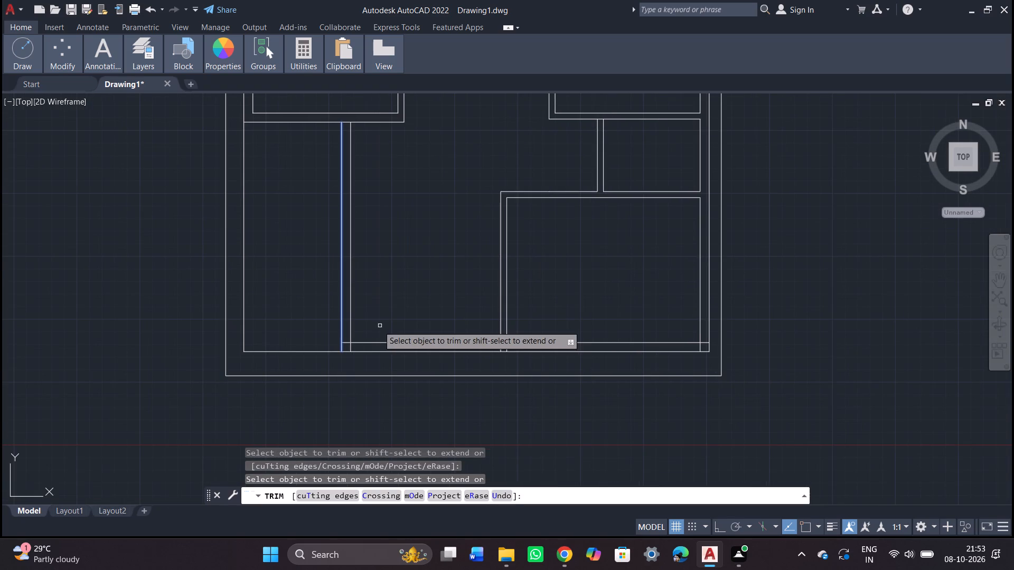
pyautogui.scroll(2, 499, 344)
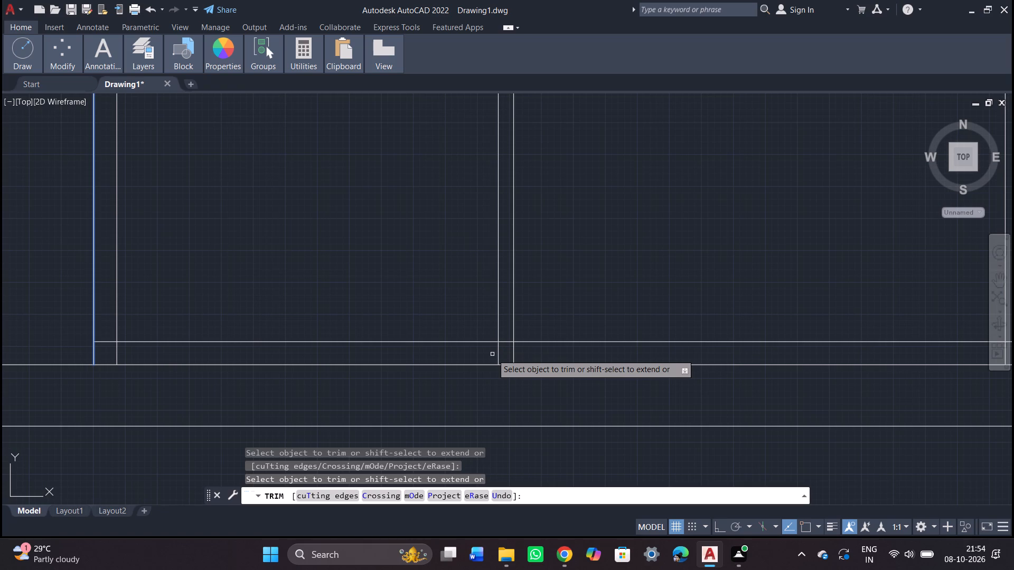
pyautogui.moveTo(491, 356); pyautogui.dragTo(515, 356)
pyautogui.scroll(-1, 515, 356)
pyautogui.scroll(2, 514, 355)
pyautogui.click(504, 336)
pyautogui.scroll(-3, 504, 336)
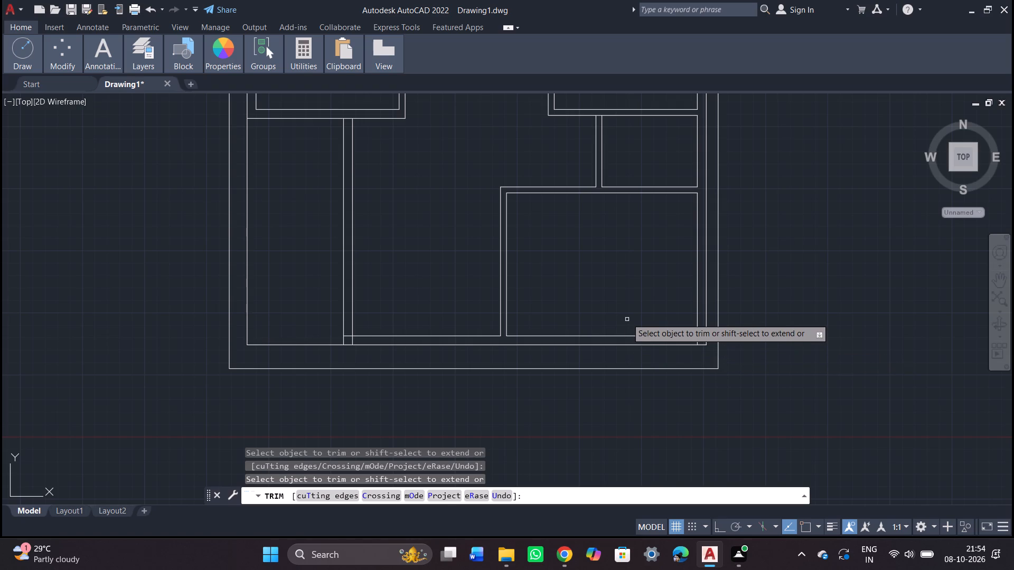
# Trim the overlapping inner wall line ends at the lower-right room's bottom-right corner.
pyautogui.moveTo(627, 317); pyautogui.dragTo(539, 308, button='middle')
pyautogui.scroll(2, 580, 332)
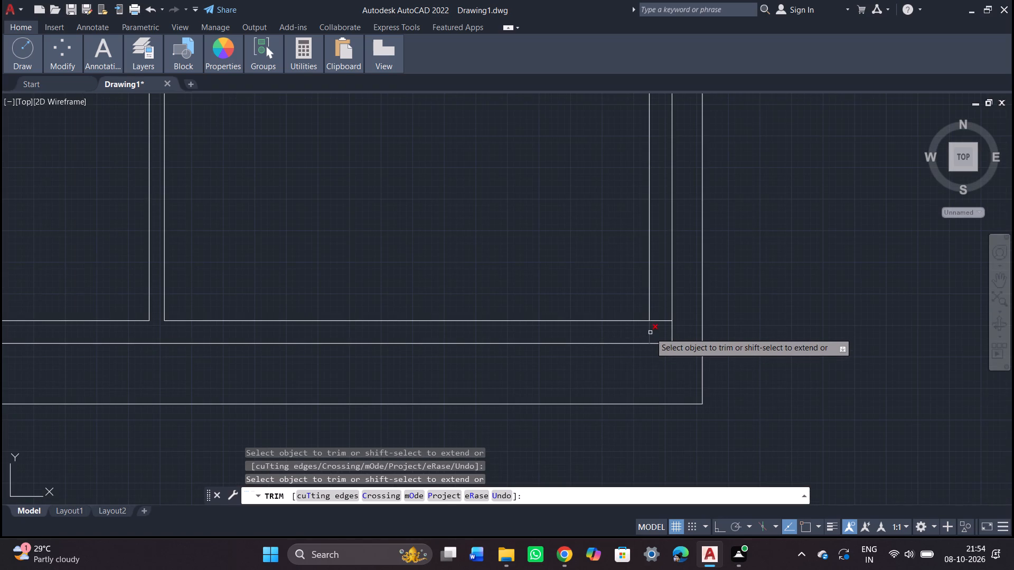
pyautogui.click(650, 332)
pyautogui.click(659, 322)
pyautogui.scroll(-2, 659, 322)
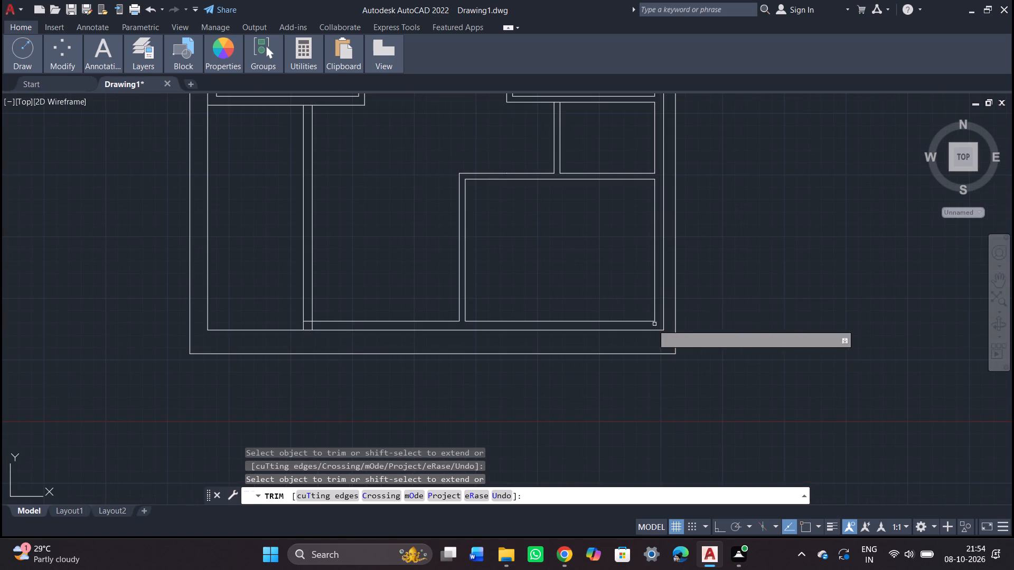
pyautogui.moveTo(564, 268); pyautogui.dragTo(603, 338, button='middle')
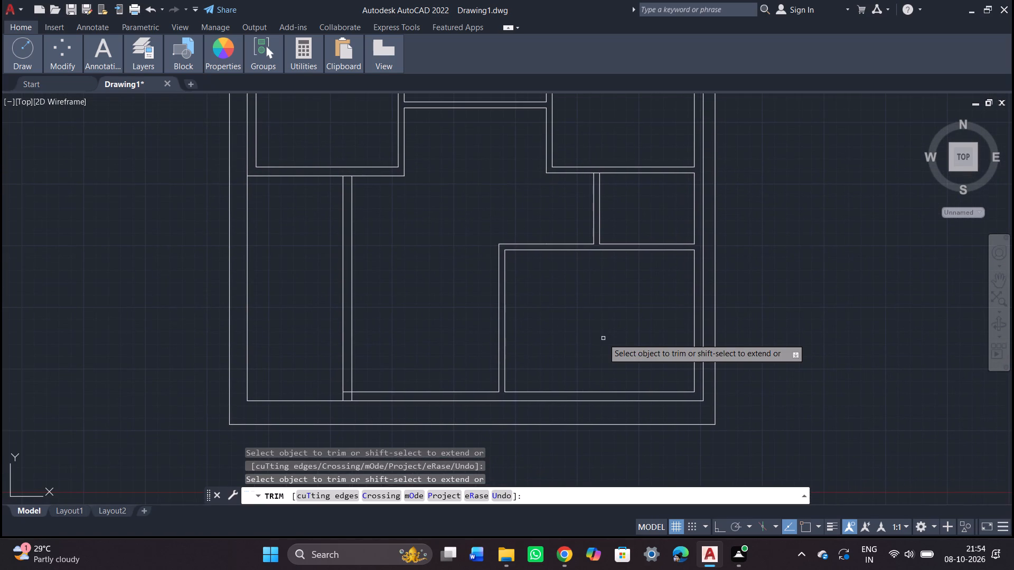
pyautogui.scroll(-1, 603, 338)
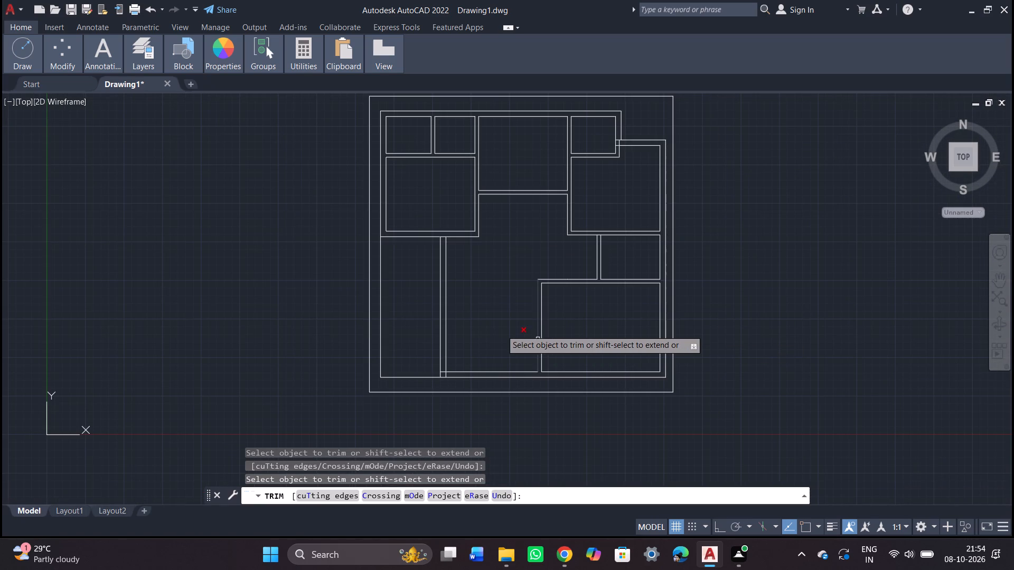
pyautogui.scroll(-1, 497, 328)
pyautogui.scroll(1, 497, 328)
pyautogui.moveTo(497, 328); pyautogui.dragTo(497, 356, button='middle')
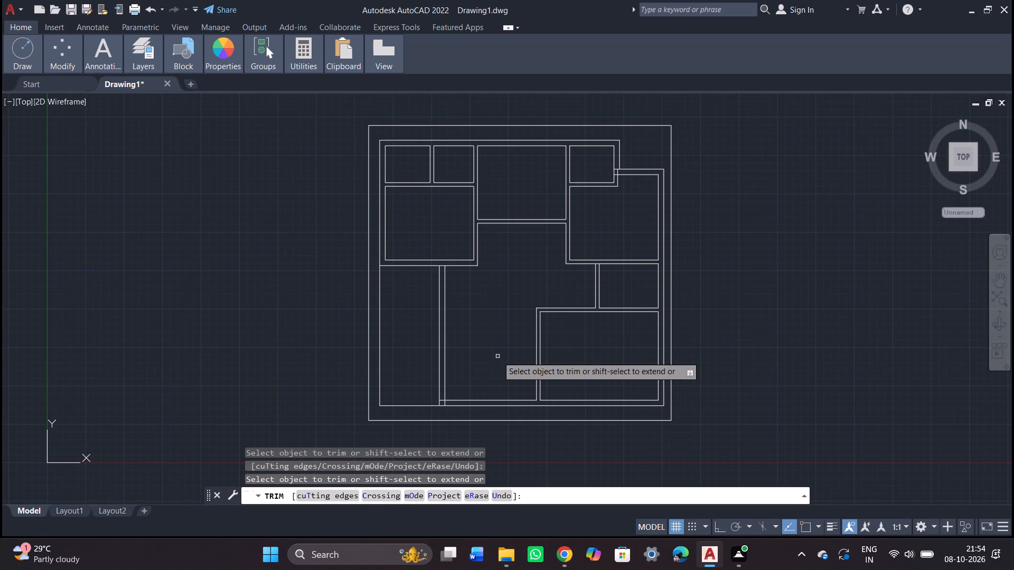
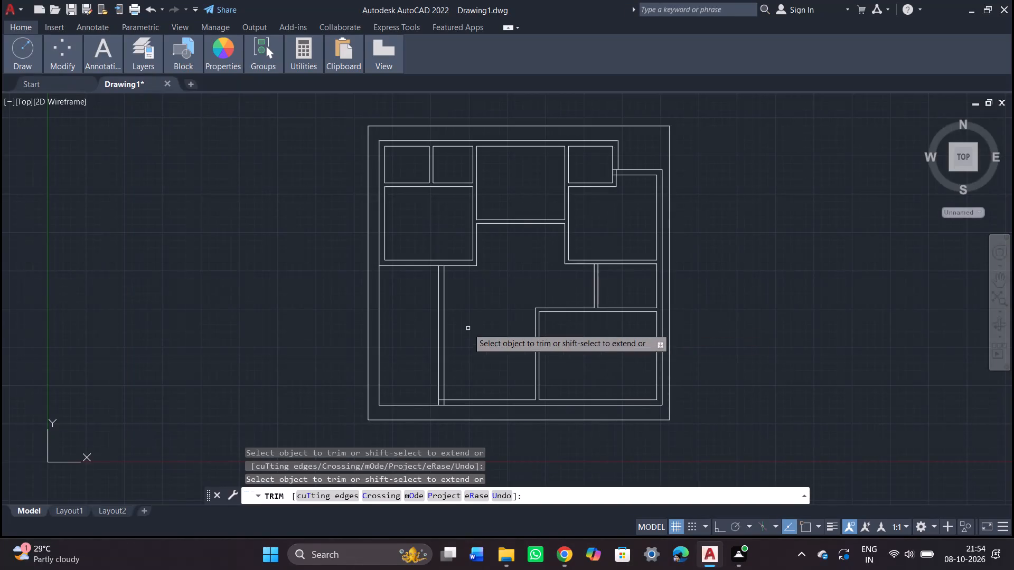
# Offset the lower wall line of the left bedroom-sized room 7'1" downward into the lower-left space.
pyautogui.moveTo(468, 328); pyautogui.dragTo(567, 329, button='middle')
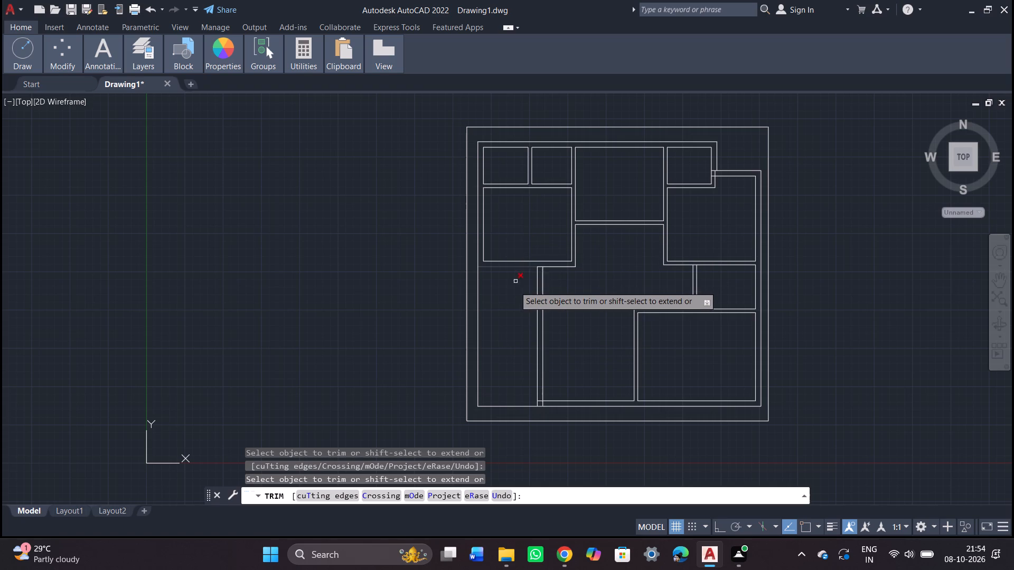
pyautogui.press('Escape')
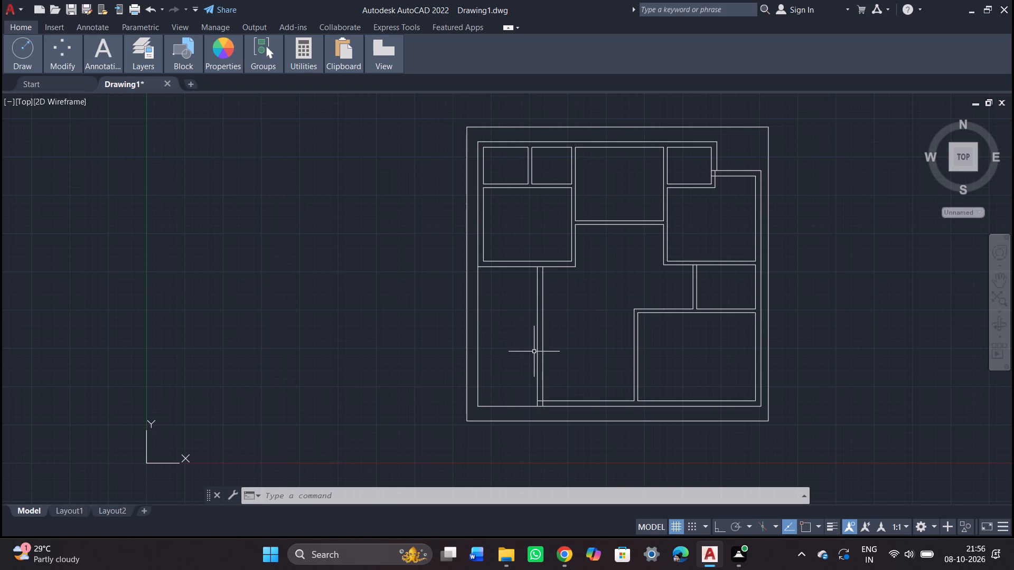
pyautogui.scroll(1, 532, 348)
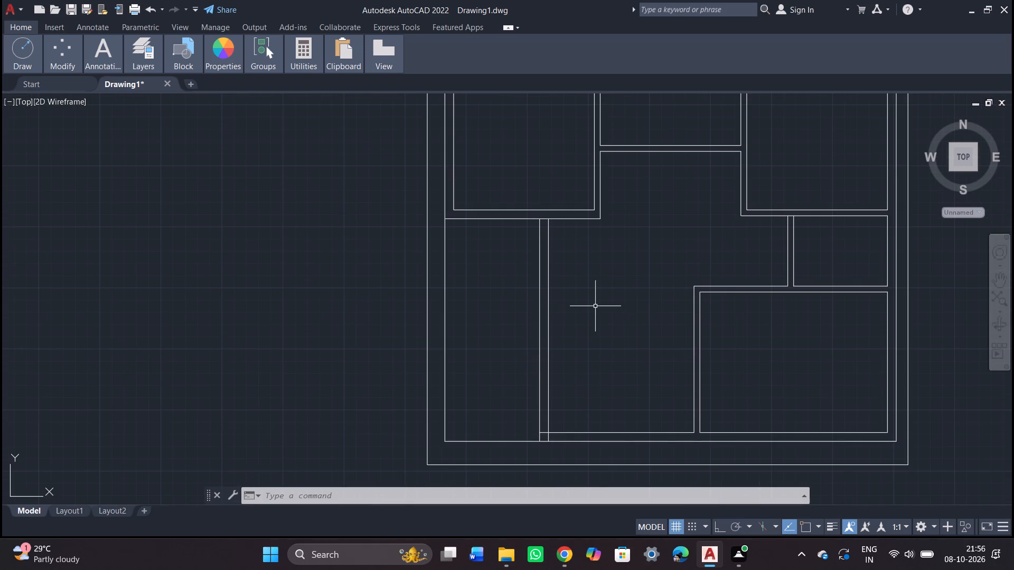
pyautogui.moveTo(596, 305); pyautogui.dragTo(473, 368, button='middle')
pyautogui.scroll(1, 473, 368)
pyautogui.scroll(-2, 467, 365)
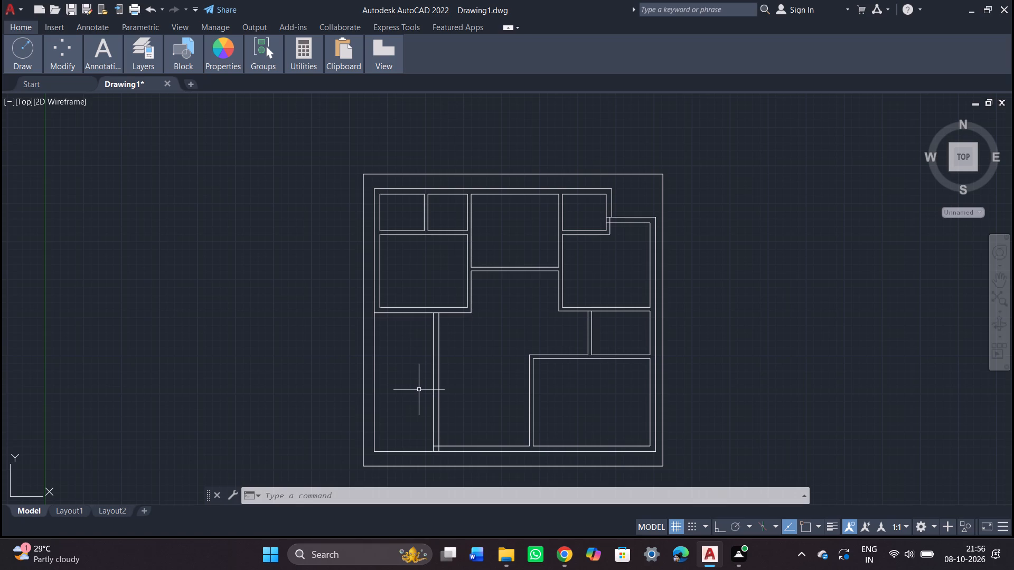
pyautogui.press('o')
pyautogui.press('Return')
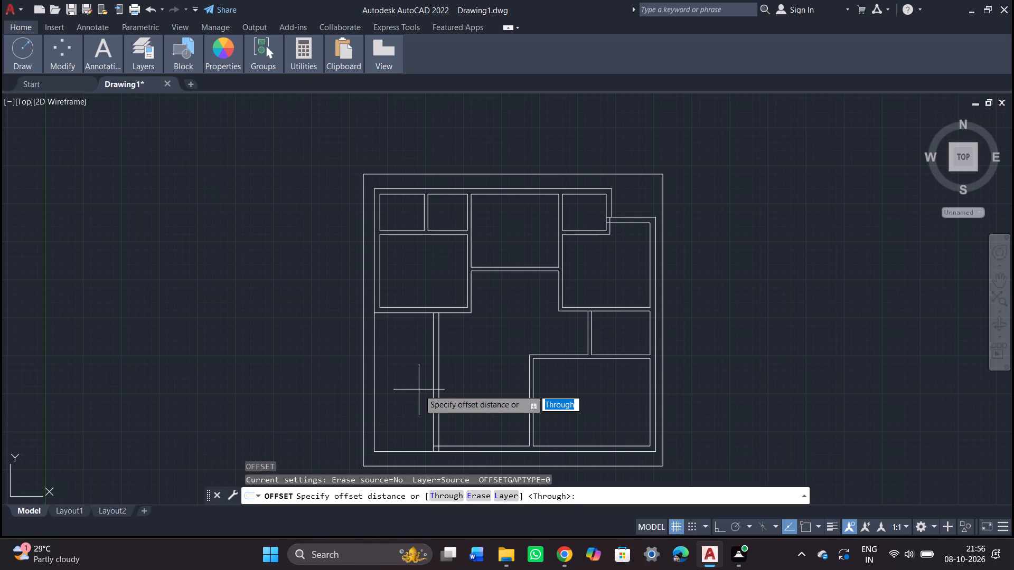
pyautogui.press('7')
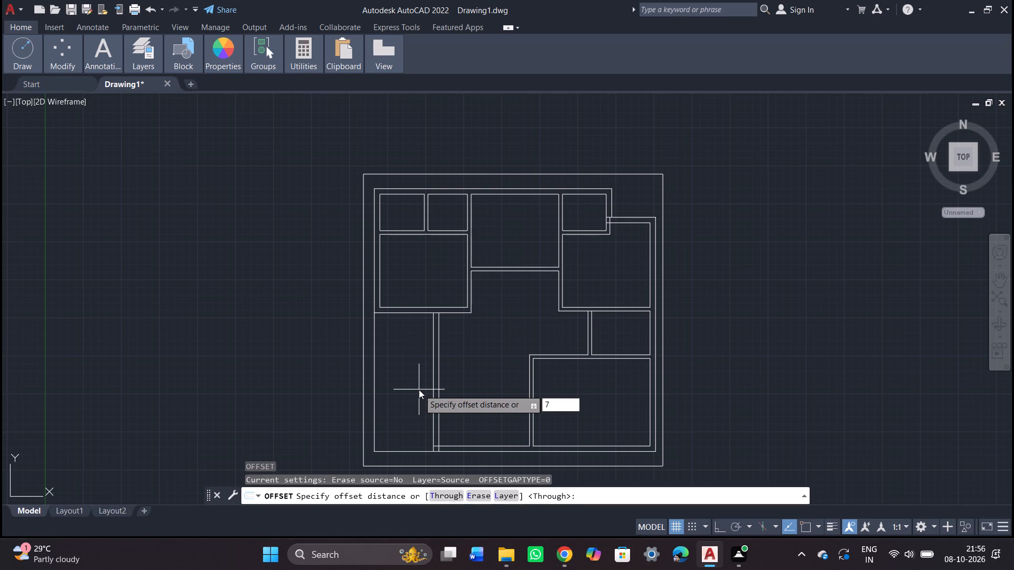
pyautogui.press("'")
pyautogui.press('1')
pyautogui.hotkey('shift', '"')
pyautogui.press('Return')
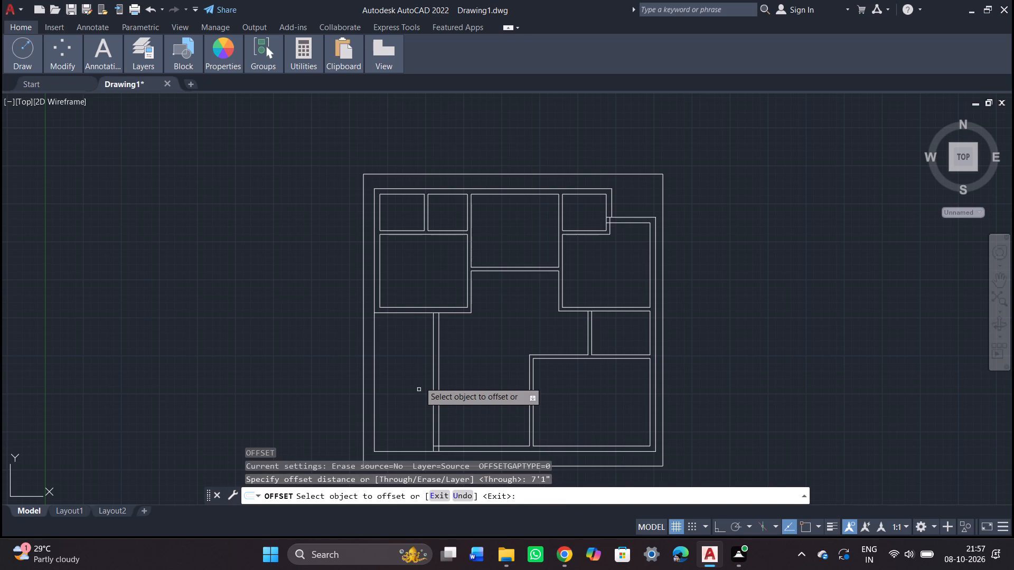
pyautogui.click(411, 312)
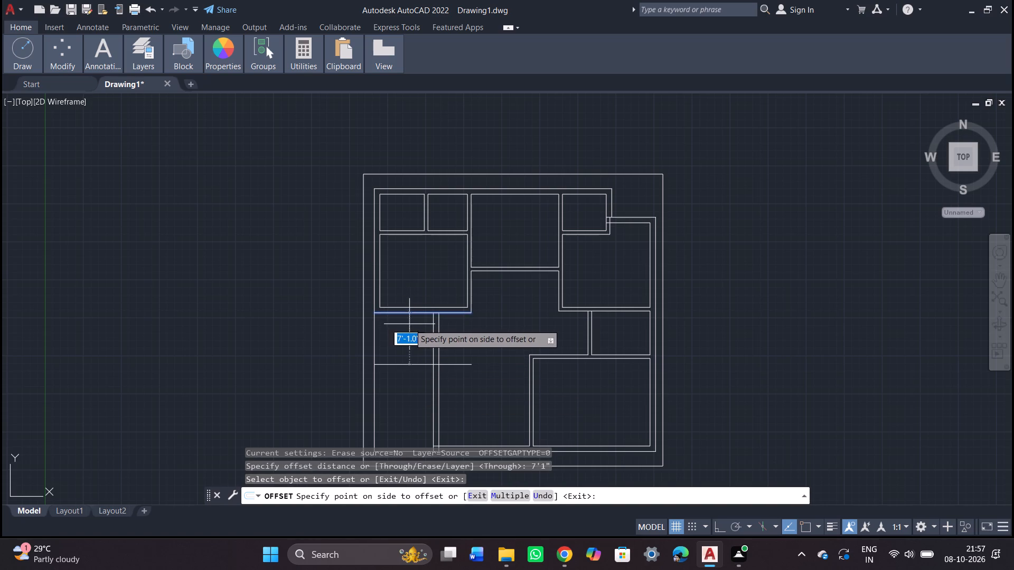
pyautogui.click(409, 346)
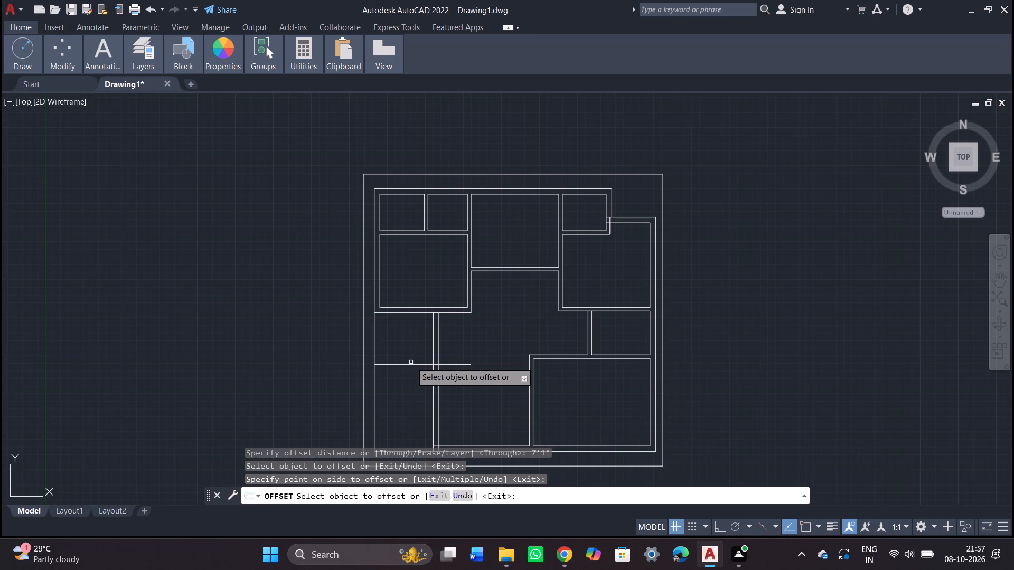
pyautogui.press('Escape')
# Trim the new horizontal line's overhang beyond the right line of the lower-left space's vertical wall.
pyautogui.write('tr')
pyautogui.press('Return')
pyautogui.press('Return')
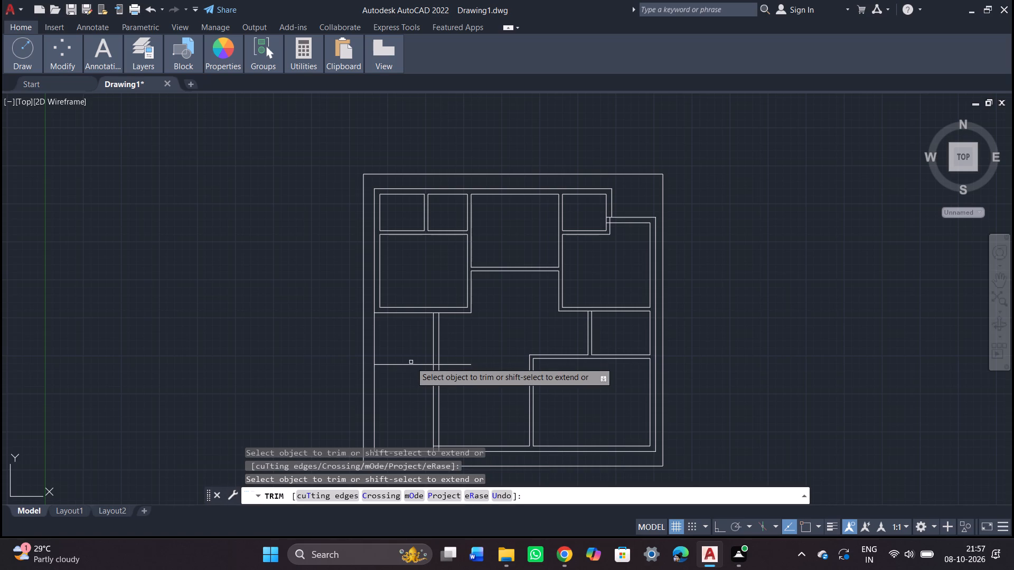
pyautogui.click(466, 367)
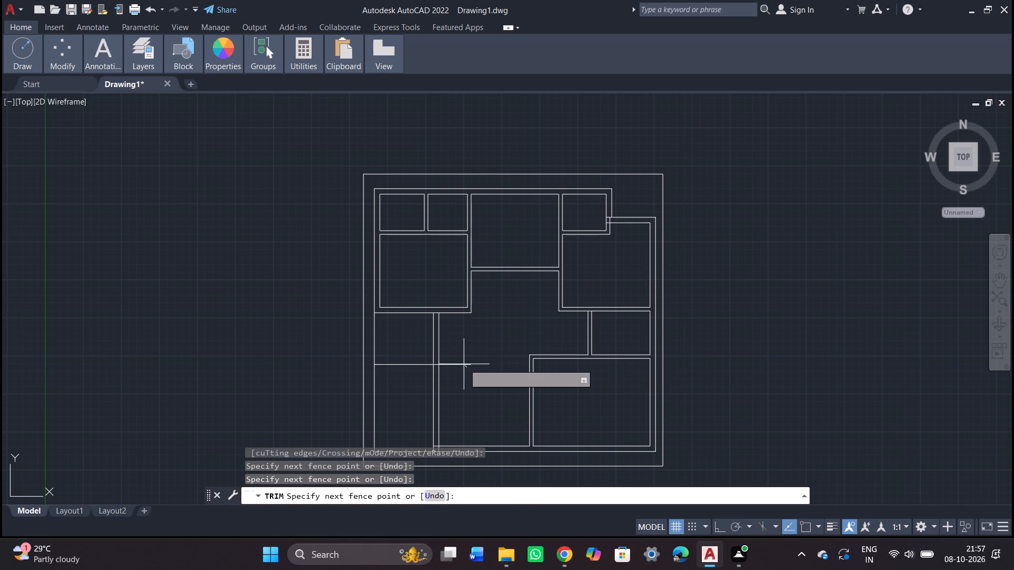
pyautogui.click(463, 361)
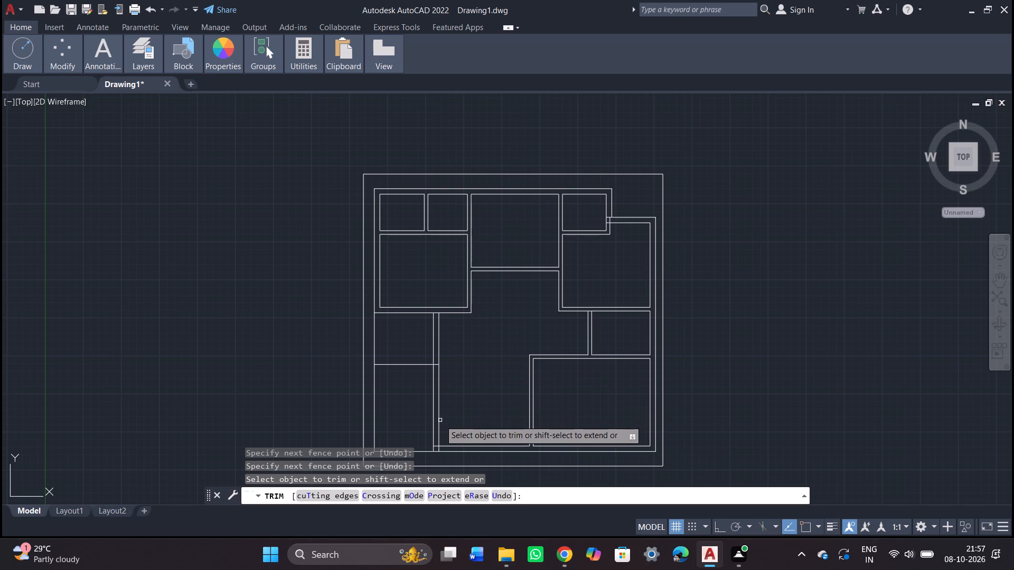
pyautogui.press('Escape')
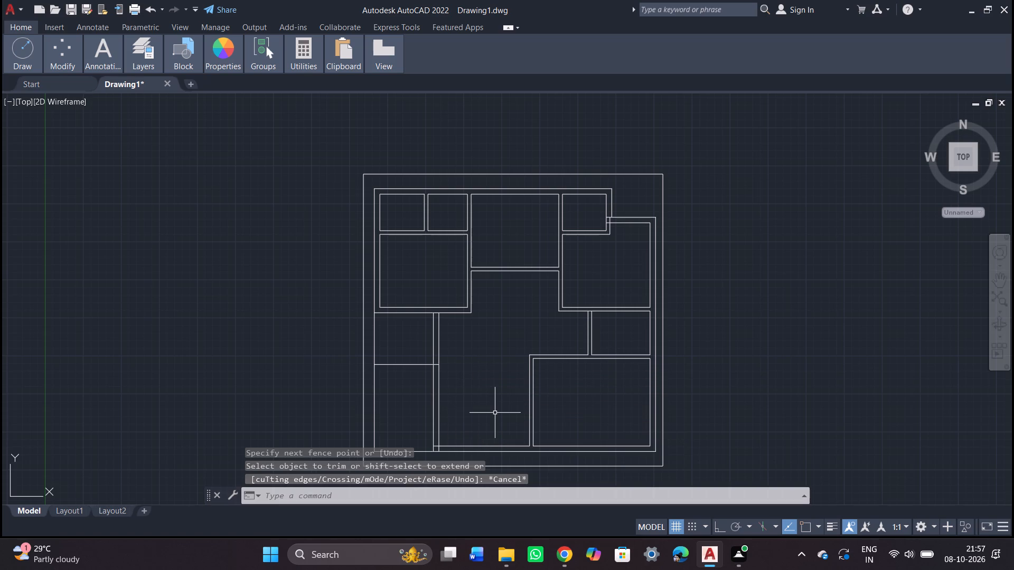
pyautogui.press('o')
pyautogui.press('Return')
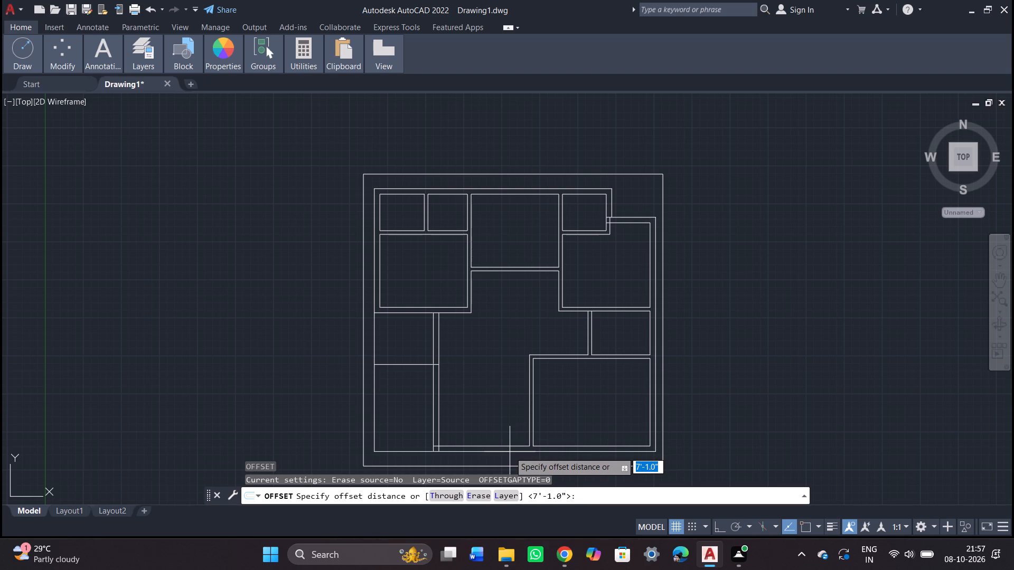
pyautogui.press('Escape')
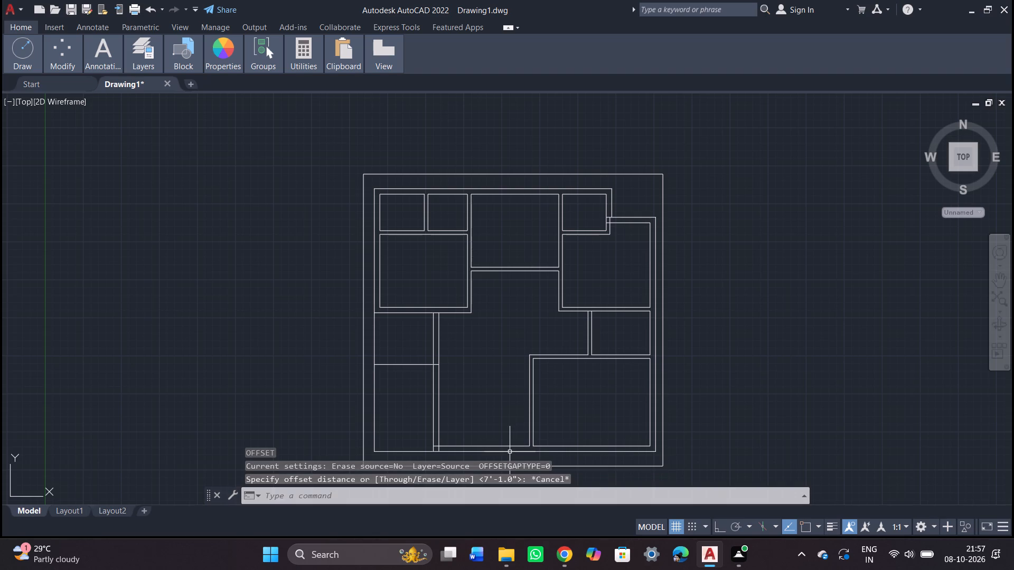
# Offset the bottom wall's outer line 5'8" upward across the plan.
pyautogui.press('o')
pyautogui.press('Return')
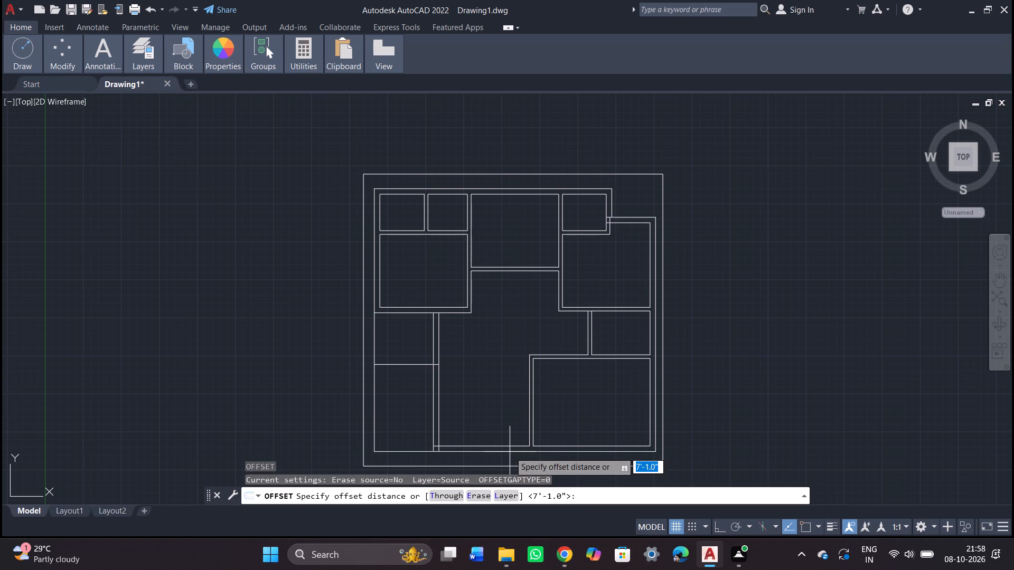
pyautogui.press('Return')
pyautogui.click(510, 452)
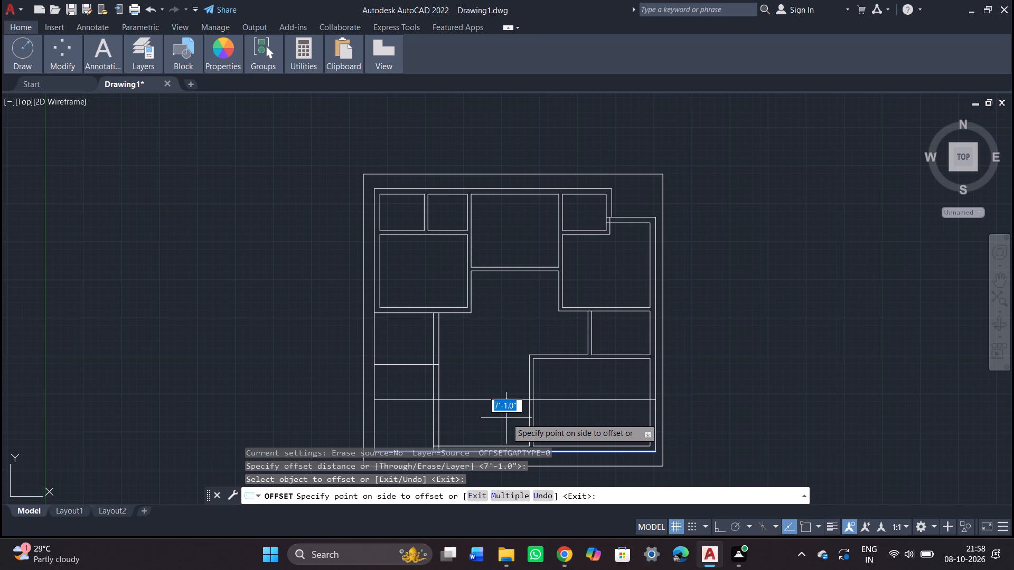
pyautogui.press('5')
pyautogui.press("'")
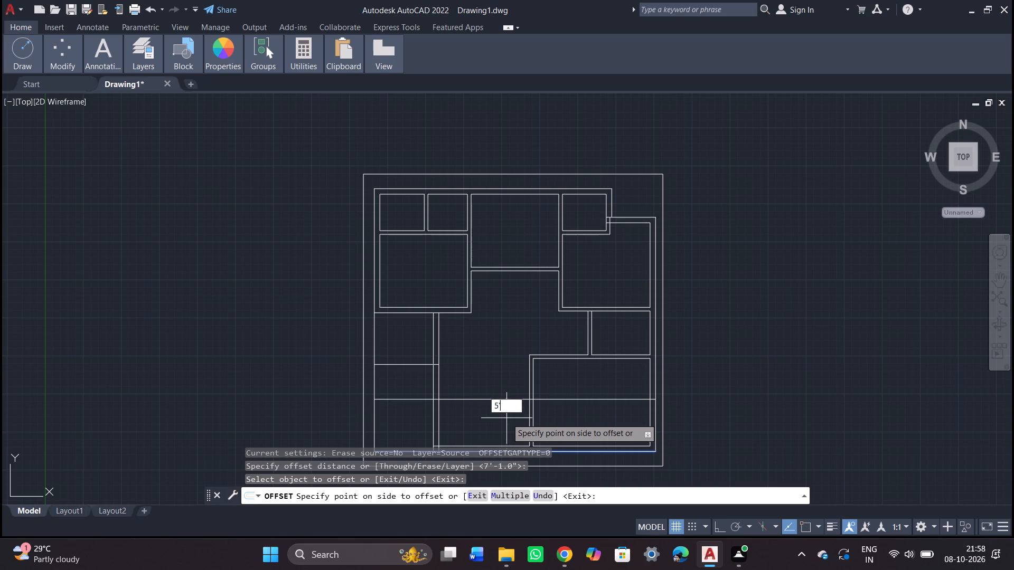
pyautogui.press('8')
pyautogui.hotkey('shift', '"')
pyautogui.press('Return')
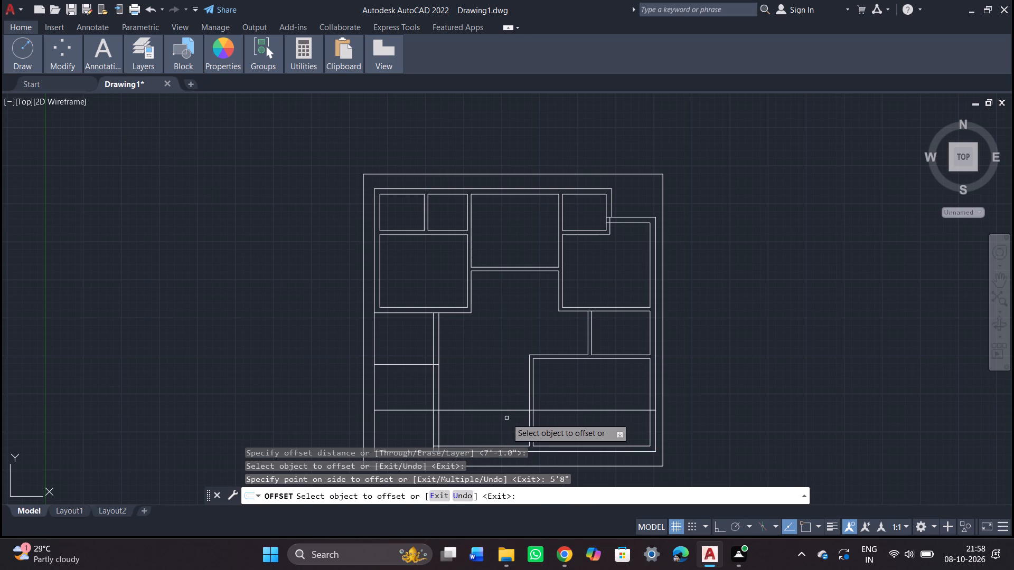
pyautogui.press('Escape')
# Trim the 5'8" offset line inside the lower-right room and within the building's right wall.
pyautogui.write('tr')
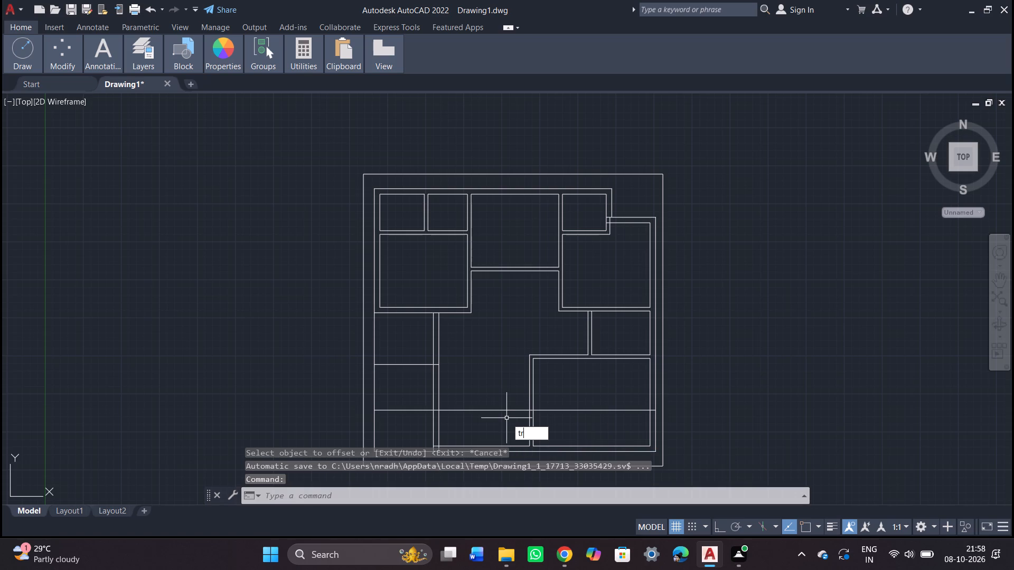
pyautogui.press('Return')
pyautogui.press('Return')
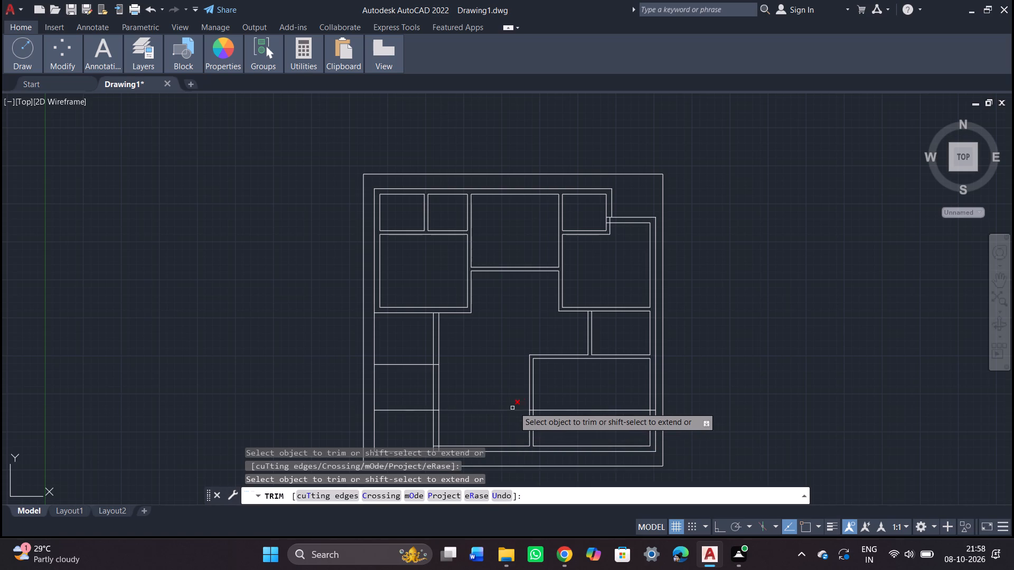
pyautogui.moveTo(586, 403); pyautogui.dragTo(581, 423)
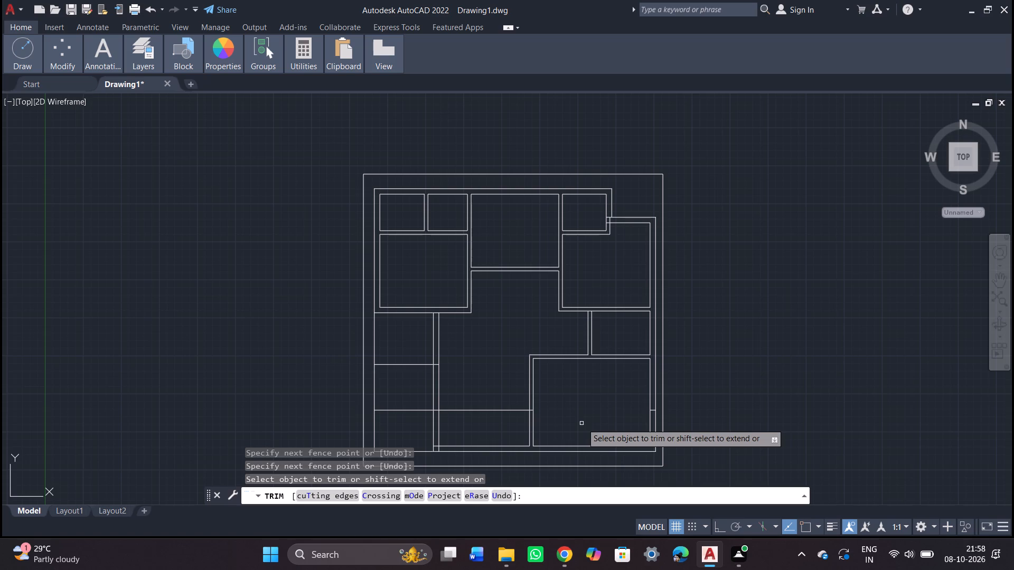
pyautogui.scroll(3, 644, 407)
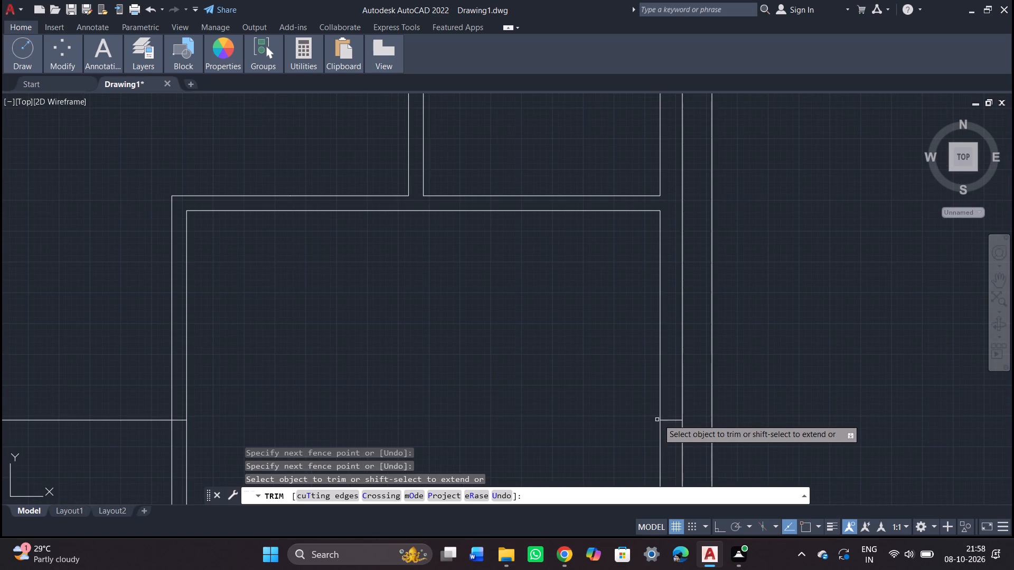
pyautogui.click(674, 422)
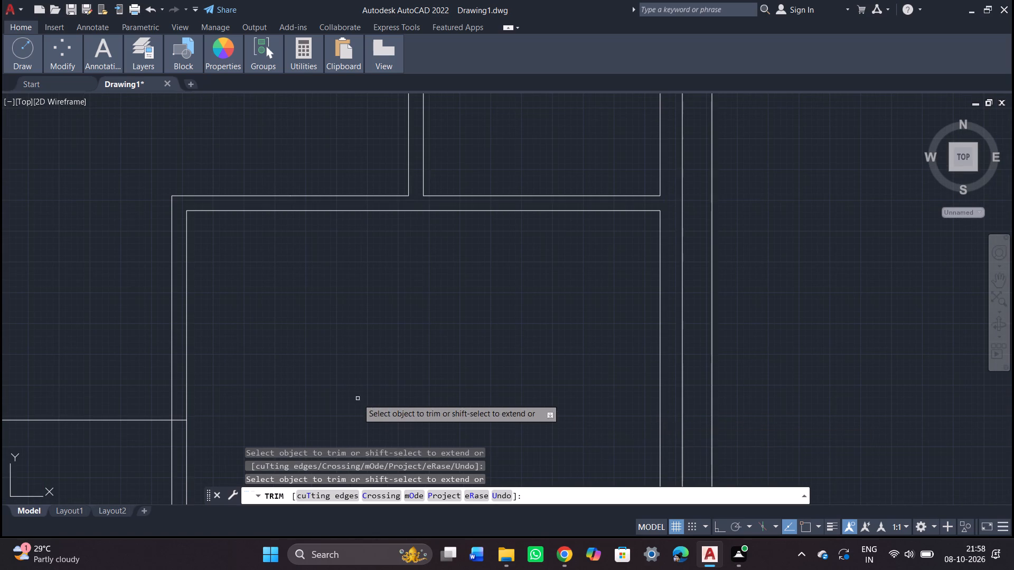
pyautogui.scroll(-2, 356, 396)
pyautogui.moveTo(353, 422); pyautogui.dragTo(745, 406, button='middle')
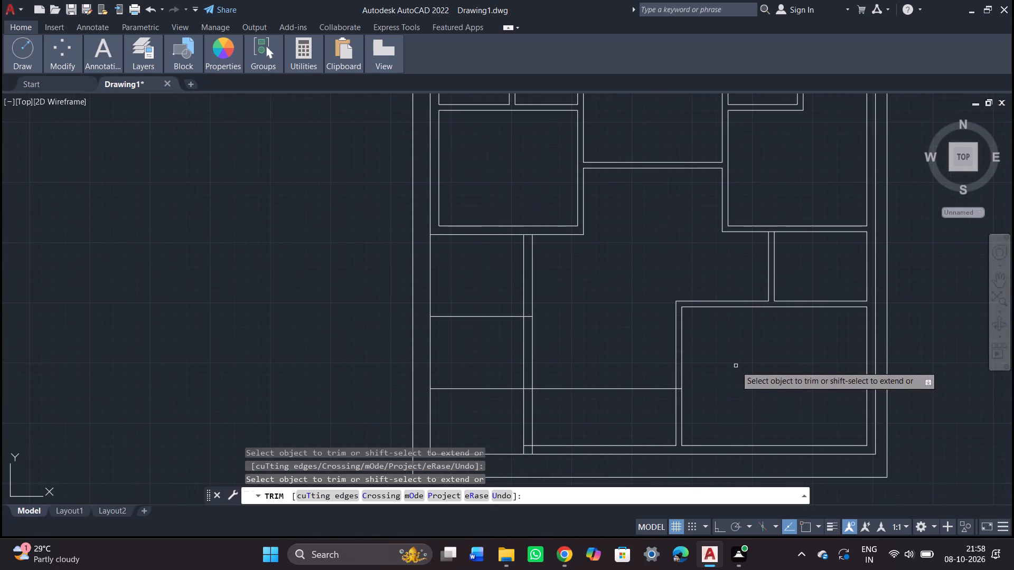
pyautogui.moveTo(650, 415); pyautogui.dragTo(651, 315, button='middle')
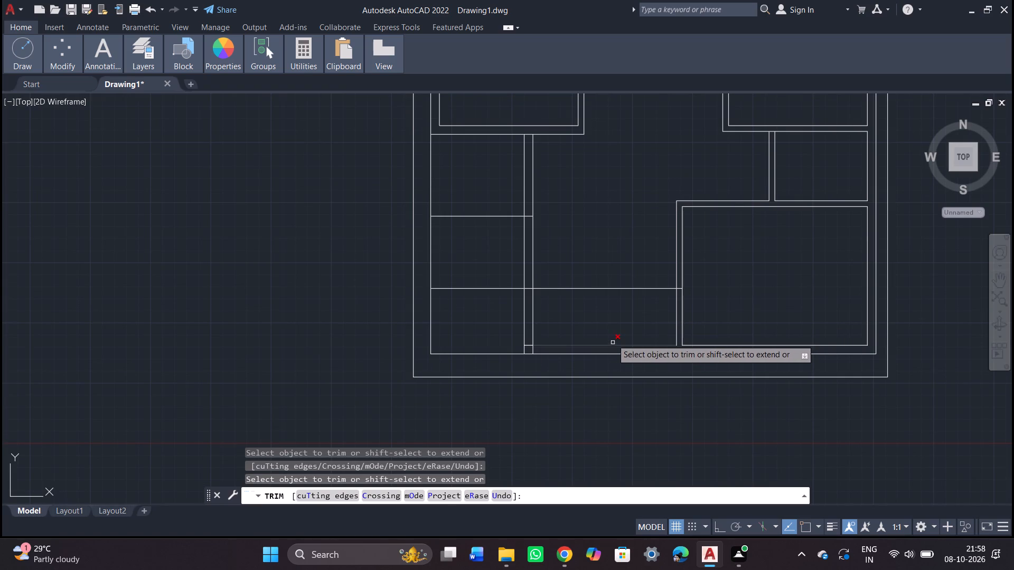
pyautogui.moveTo(608, 324); pyautogui.dragTo(604, 340)
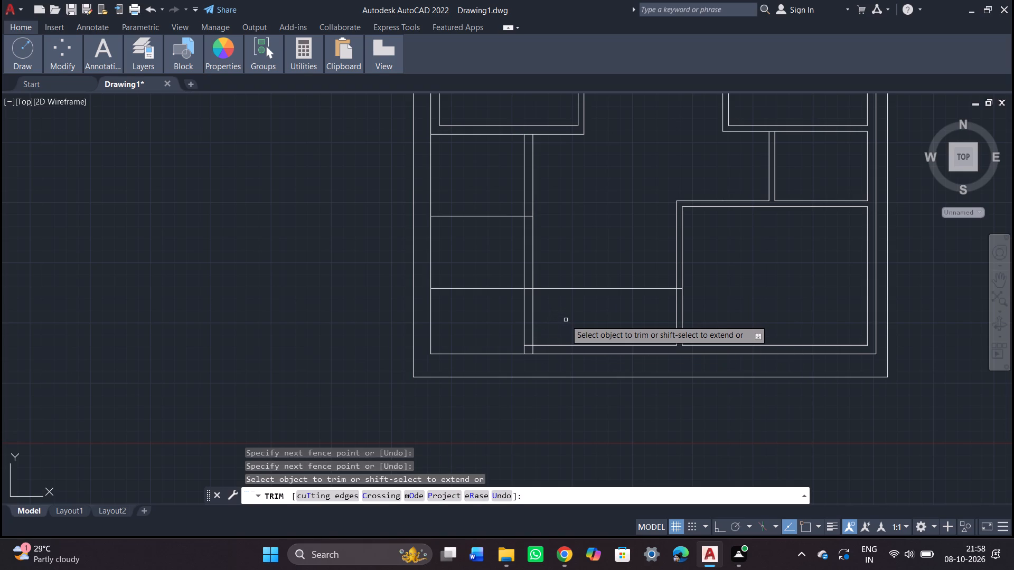
pyautogui.press('Escape')
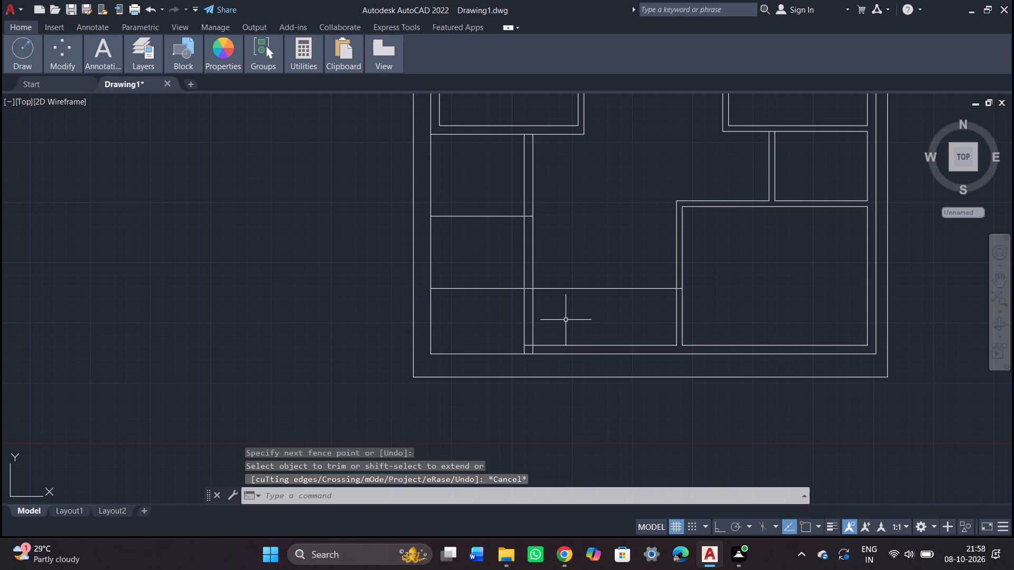
# Offset the lower horizontal line 9" upward to form a wall across the lower-left and central spaces.
pyautogui.press('o')
pyautogui.press('Return')
pyautogui.press('9')
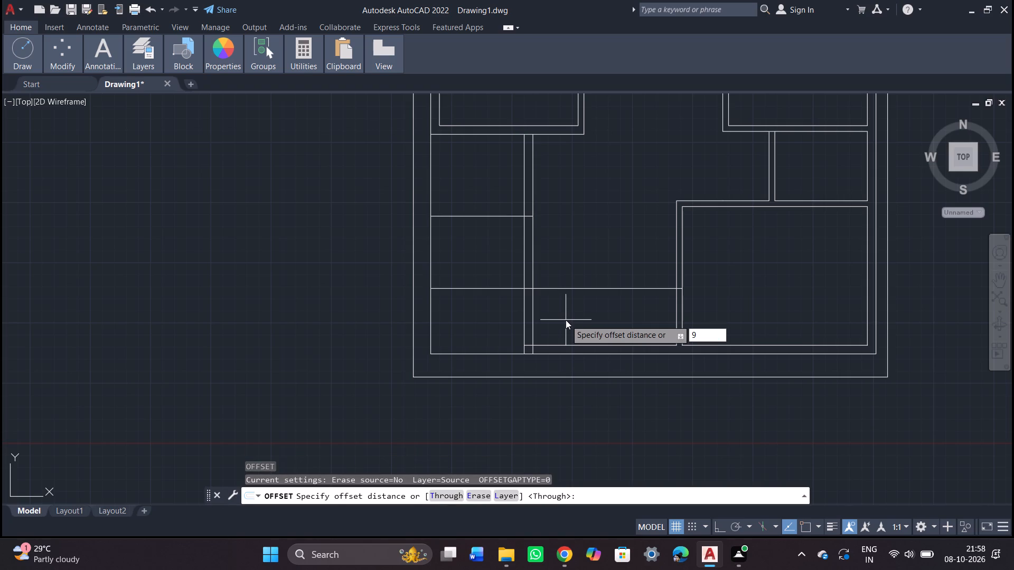
pyautogui.press('Return')
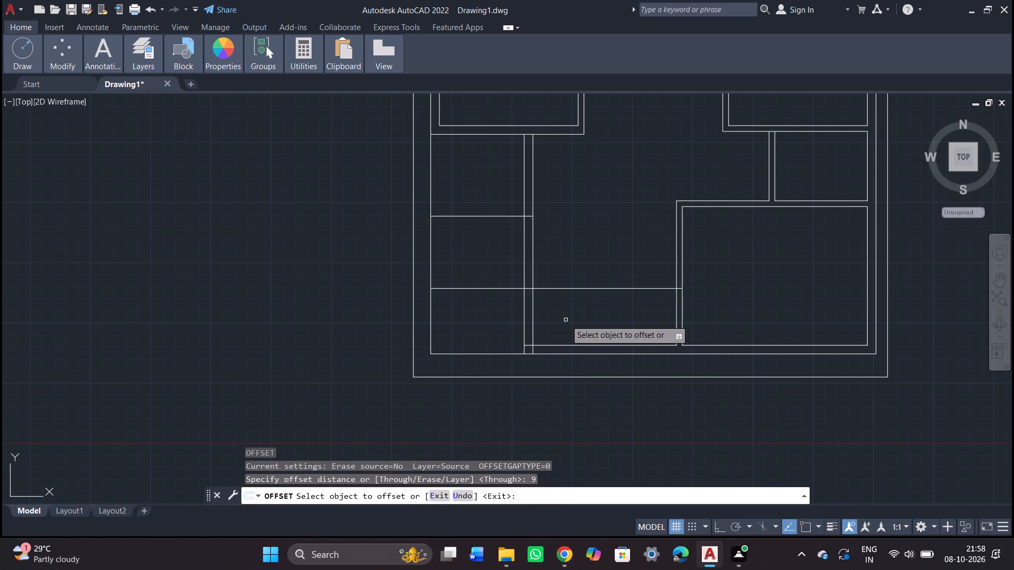
pyautogui.click(614, 288)
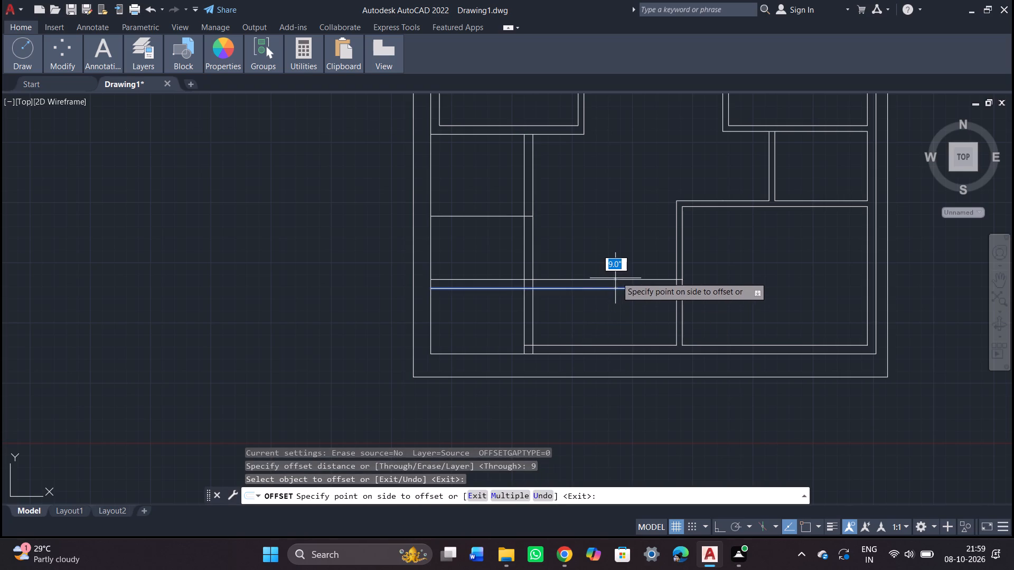
pyautogui.click(616, 274)
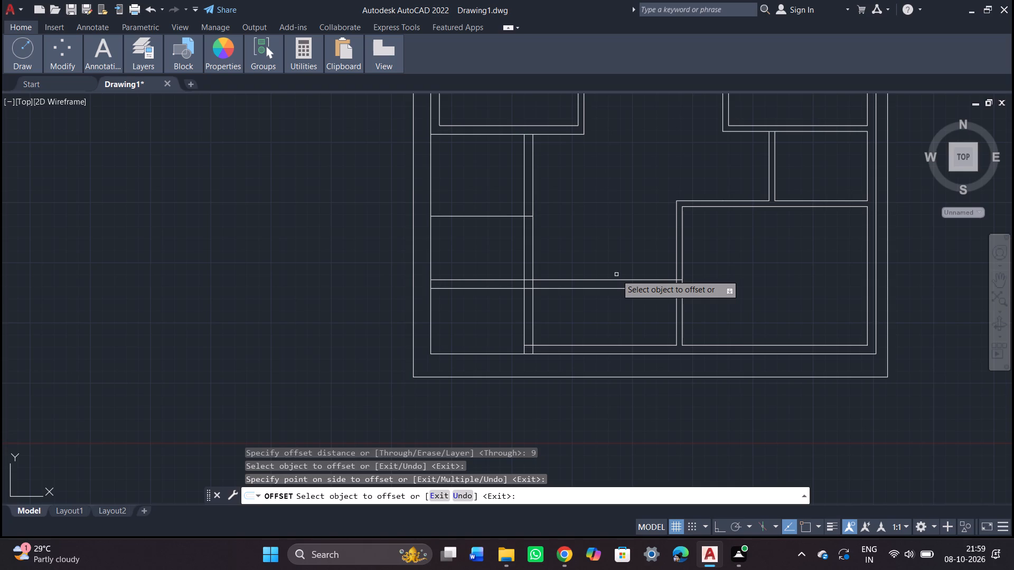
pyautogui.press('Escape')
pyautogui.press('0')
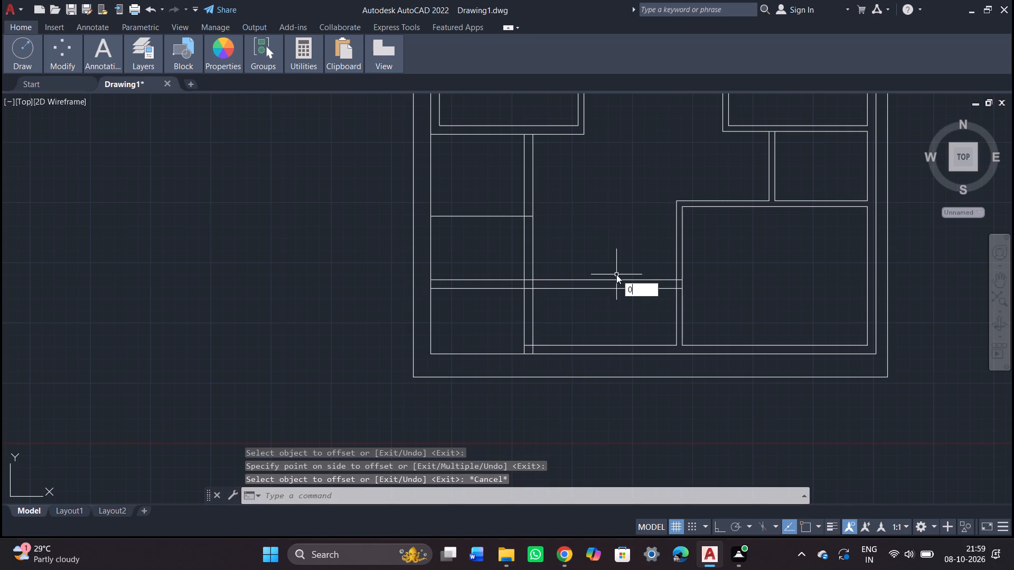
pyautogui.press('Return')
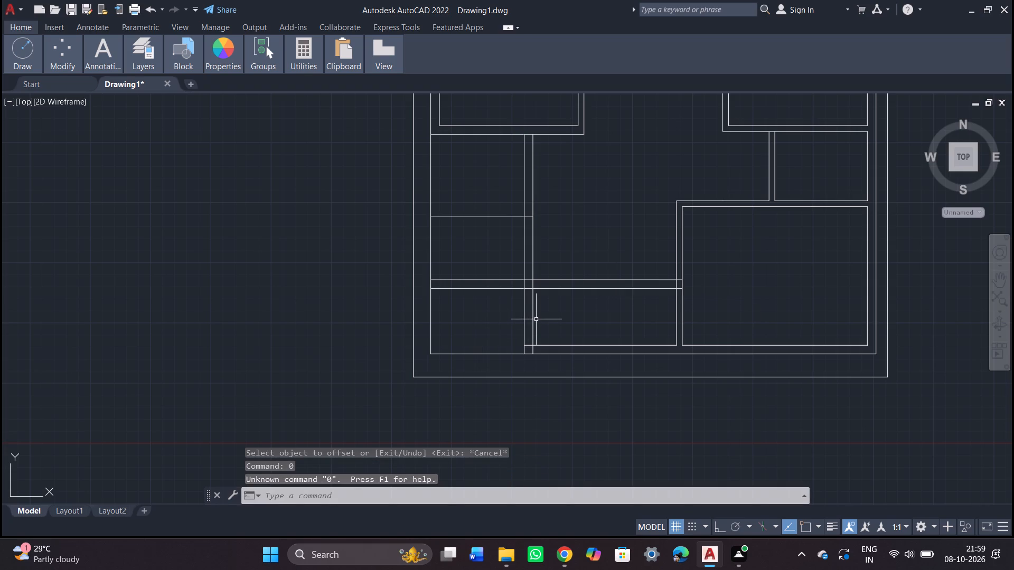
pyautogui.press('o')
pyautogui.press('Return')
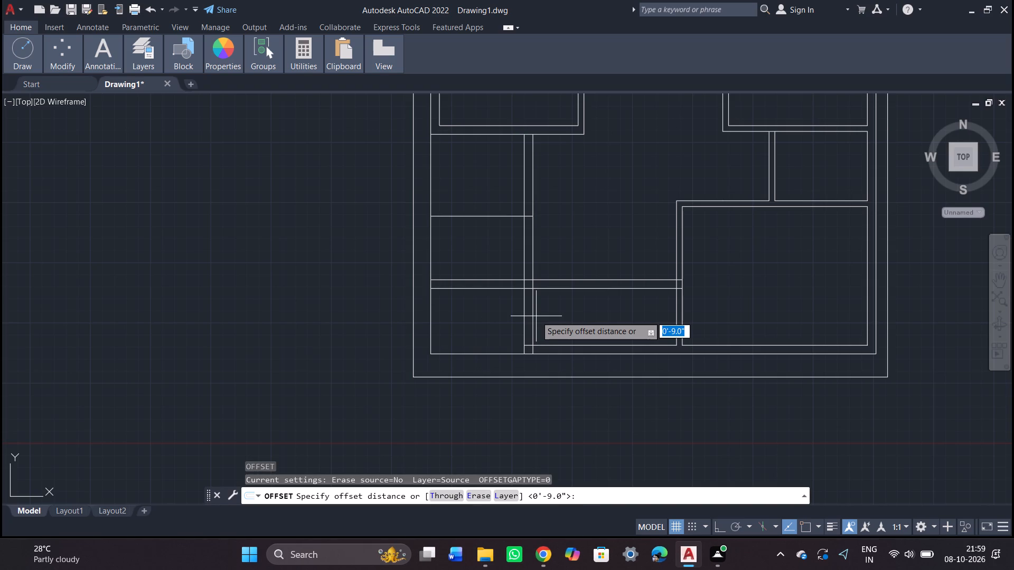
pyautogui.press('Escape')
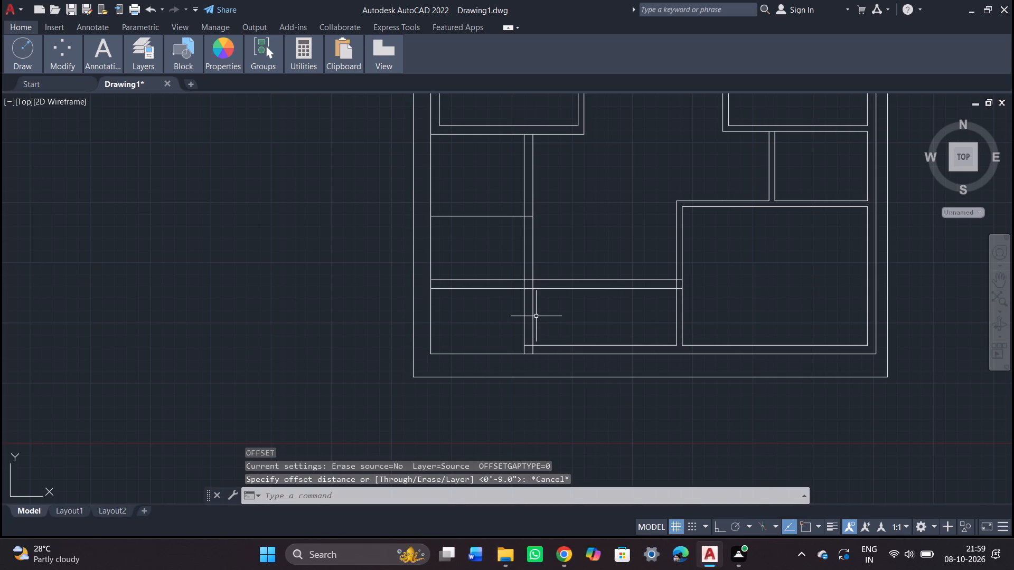
# Trim the central vertical wall's right line inside the new horizontal wall, and both horizontal lines across the lower-left space.
pyautogui.write('tr')
pyautogui.press('Return')
pyautogui.press('Return')
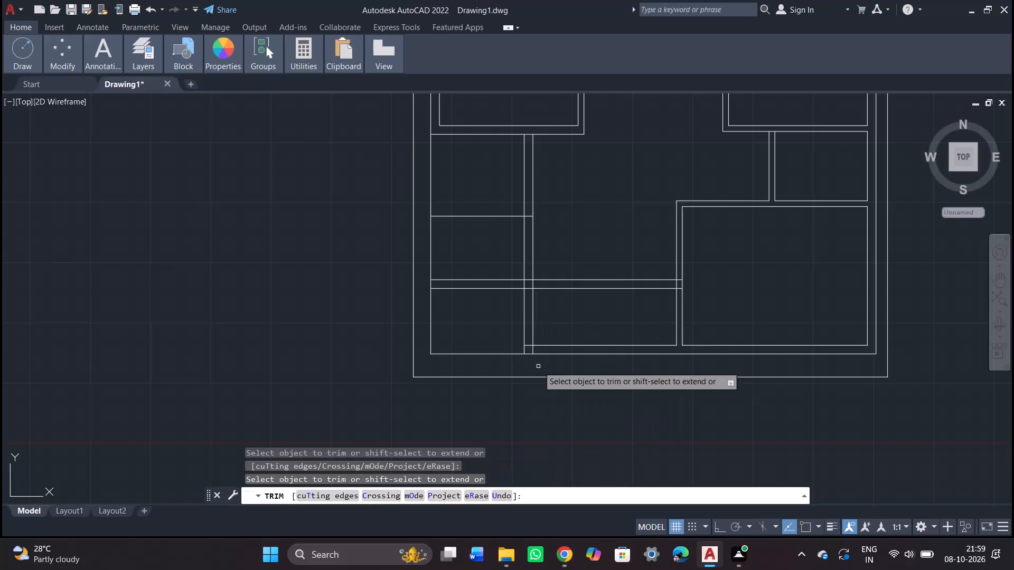
pyautogui.scroll(1, 558, 330)
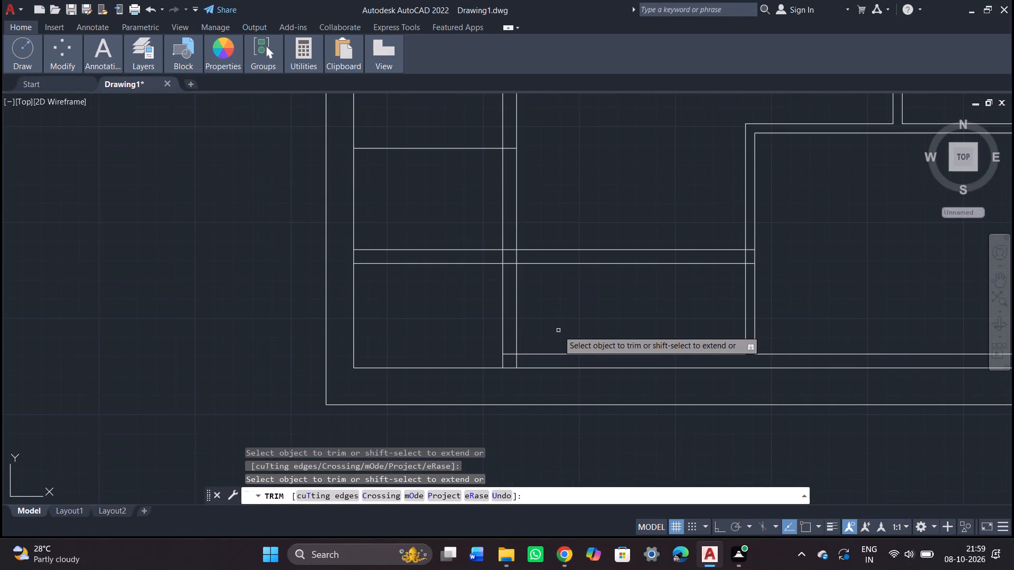
pyautogui.scroll(1, 558, 330)
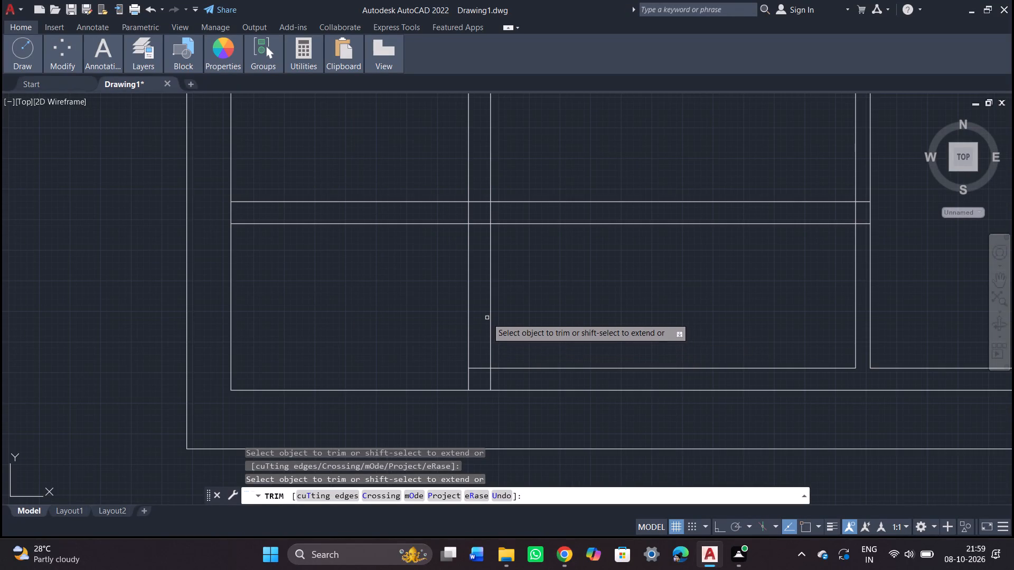
pyautogui.click(489, 215)
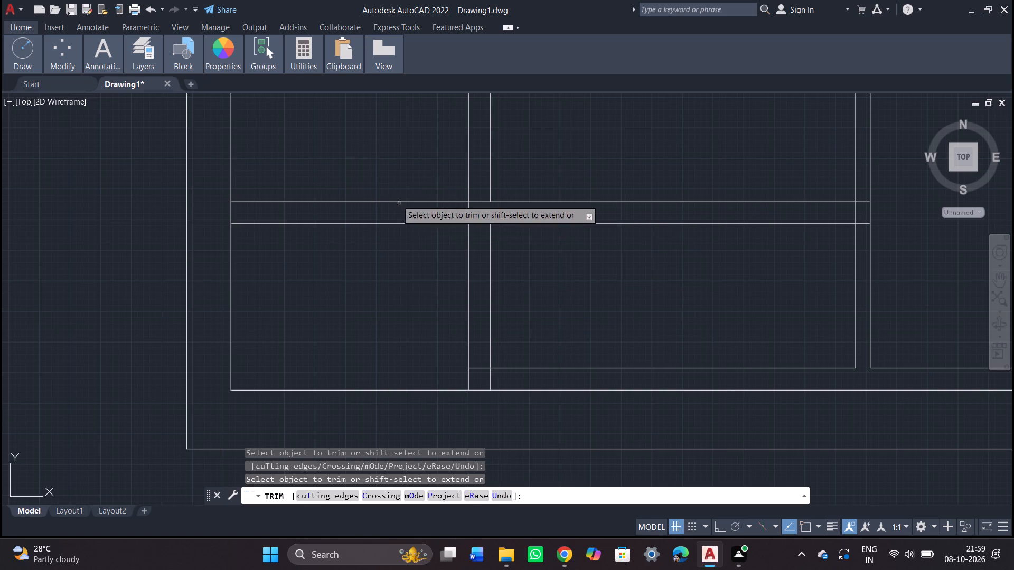
pyautogui.moveTo(393, 166); pyautogui.dragTo(391, 247)
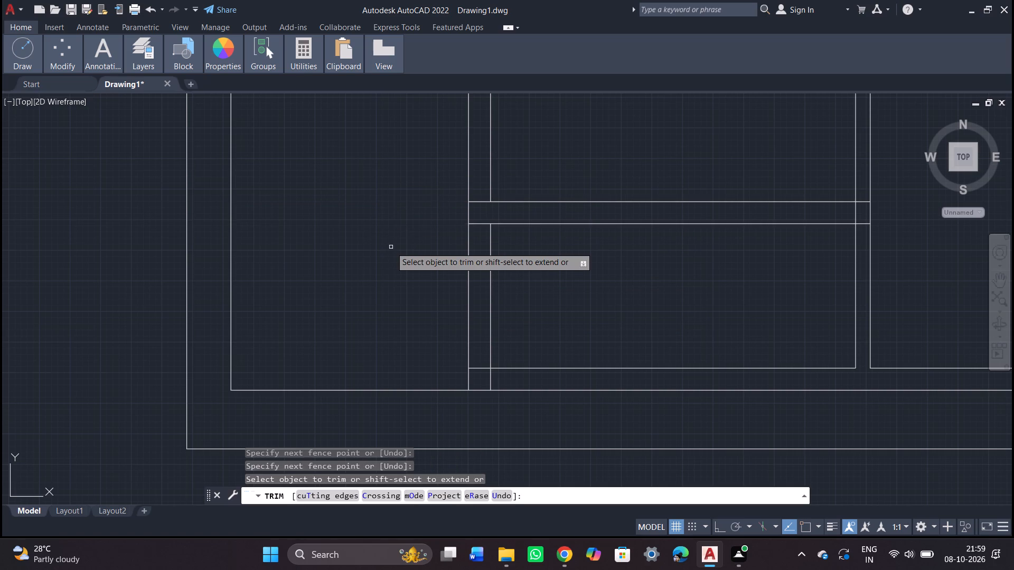
# Trim the lower-right room's outer left partition line from the horizontal wall's upper line downward, plus the lower line's end inside the partition.
pyautogui.scroll(-2, 391, 247)
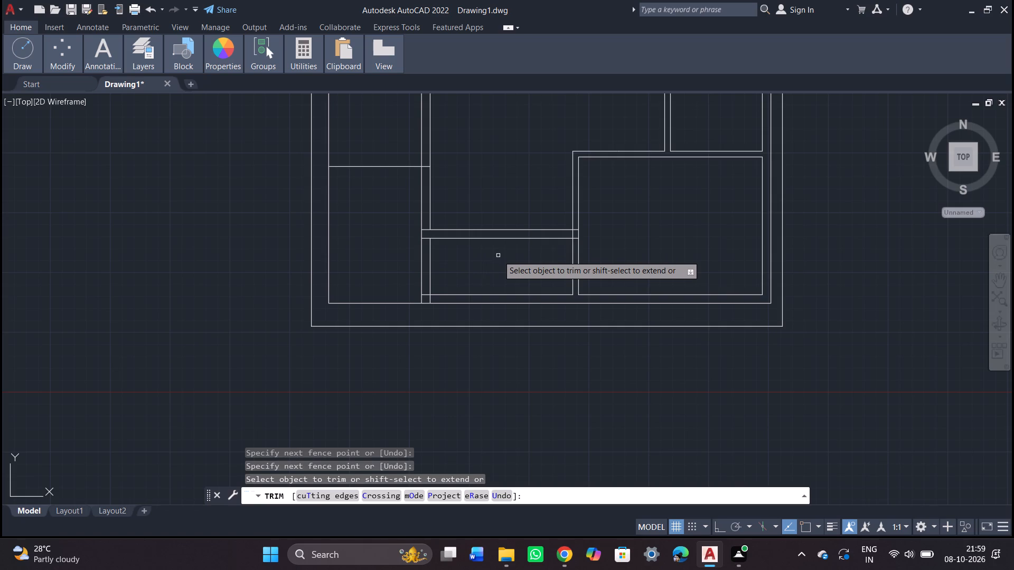
pyautogui.scroll(1, 498, 255)
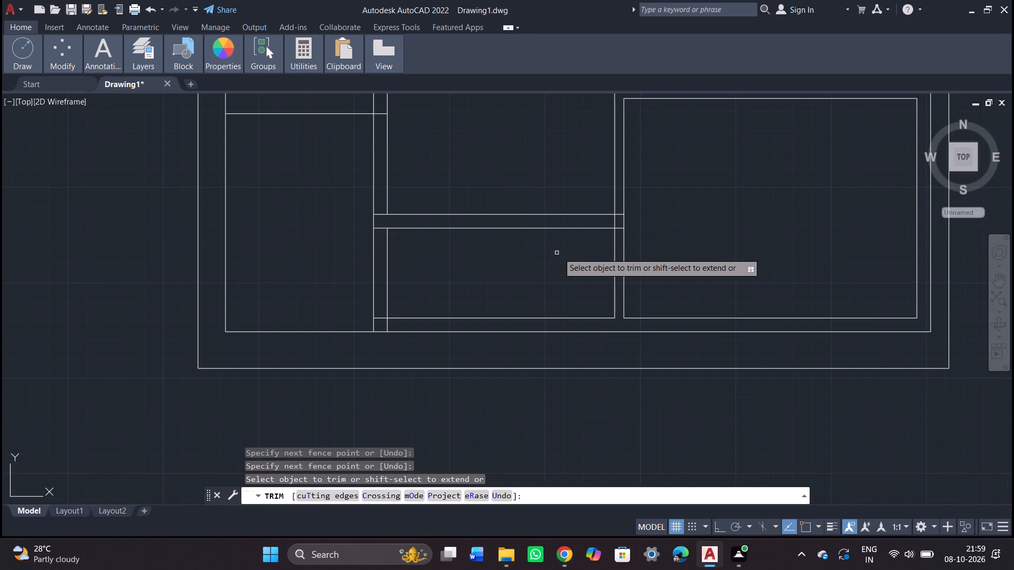
pyautogui.click(616, 271)
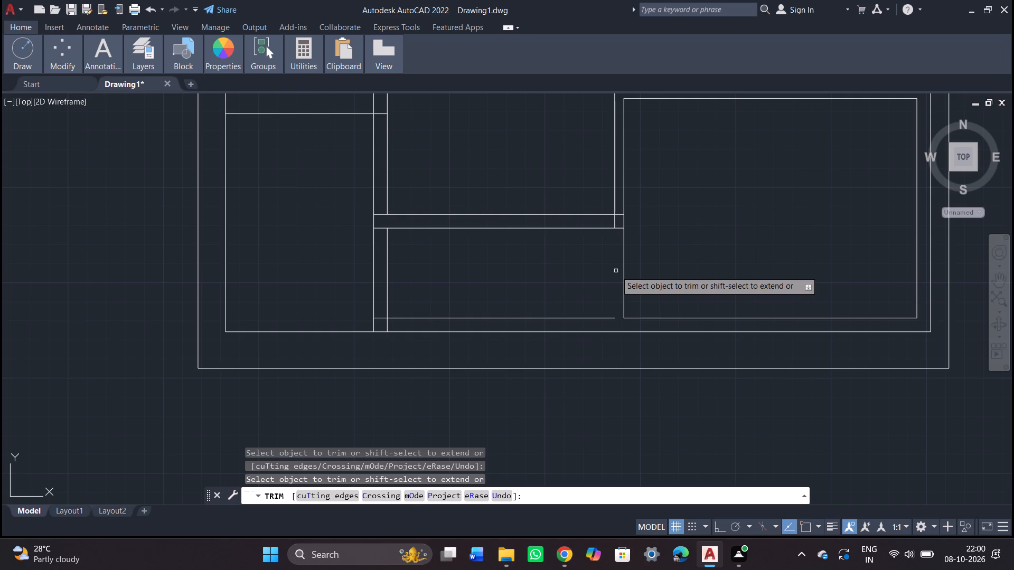
pyautogui.click(619, 228)
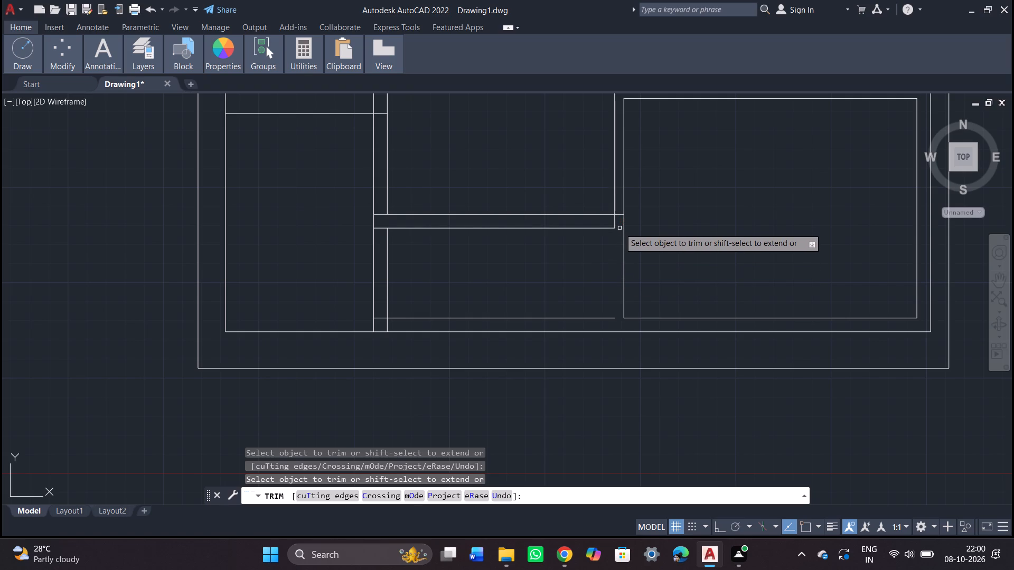
pyautogui.click(614, 221)
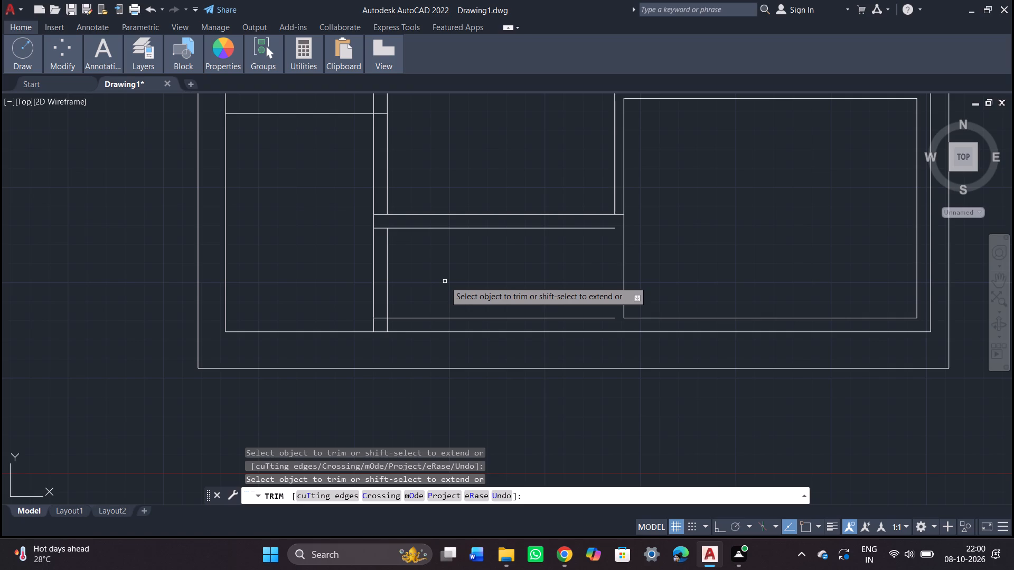
pyautogui.press('Escape')
# Offset the lower-right room's inner left line 9" toward the small bottom-centre room.
pyautogui.press('o')
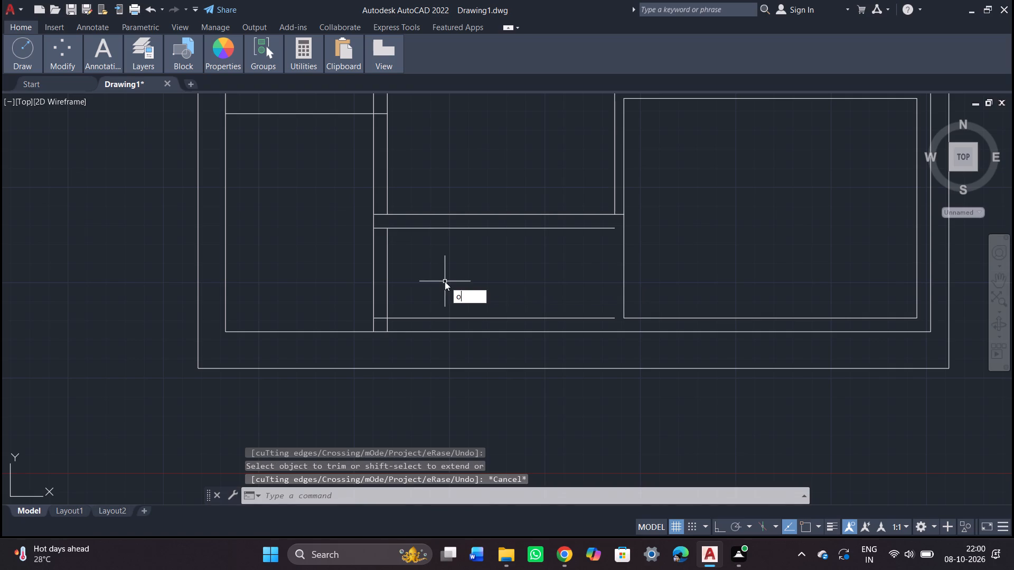
pyautogui.press('Return')
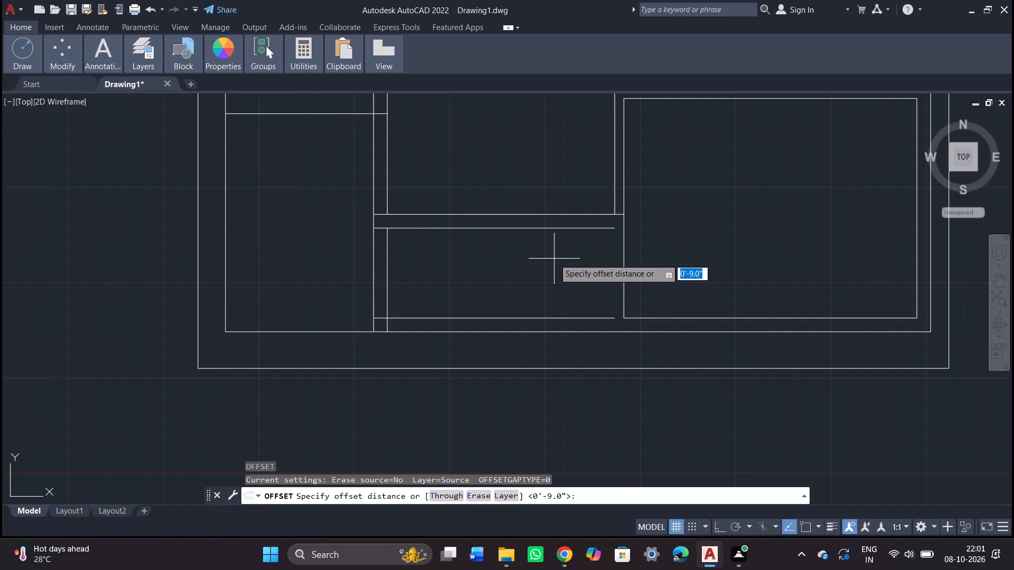
pyautogui.press('Return')
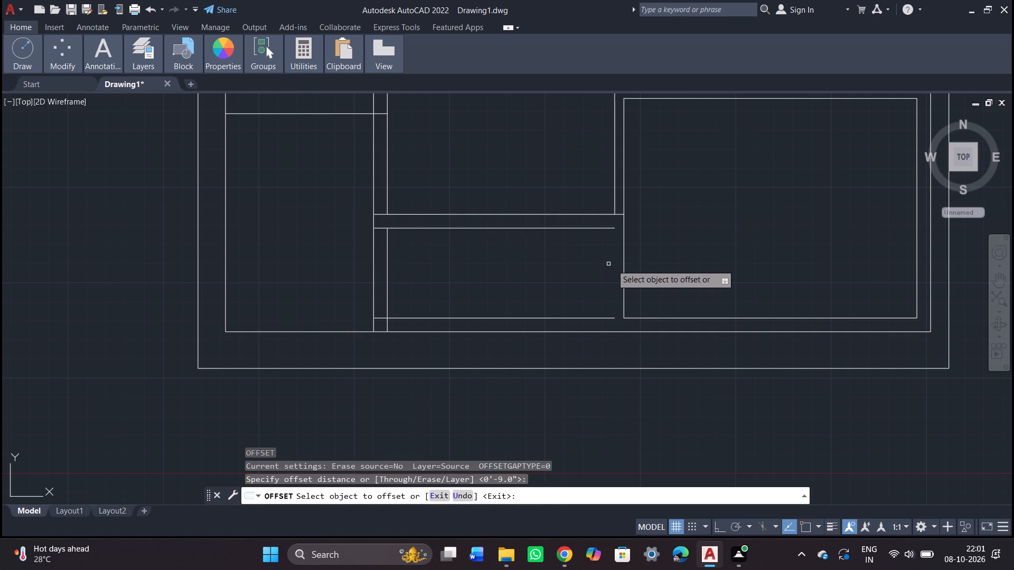
pyautogui.click(624, 277)
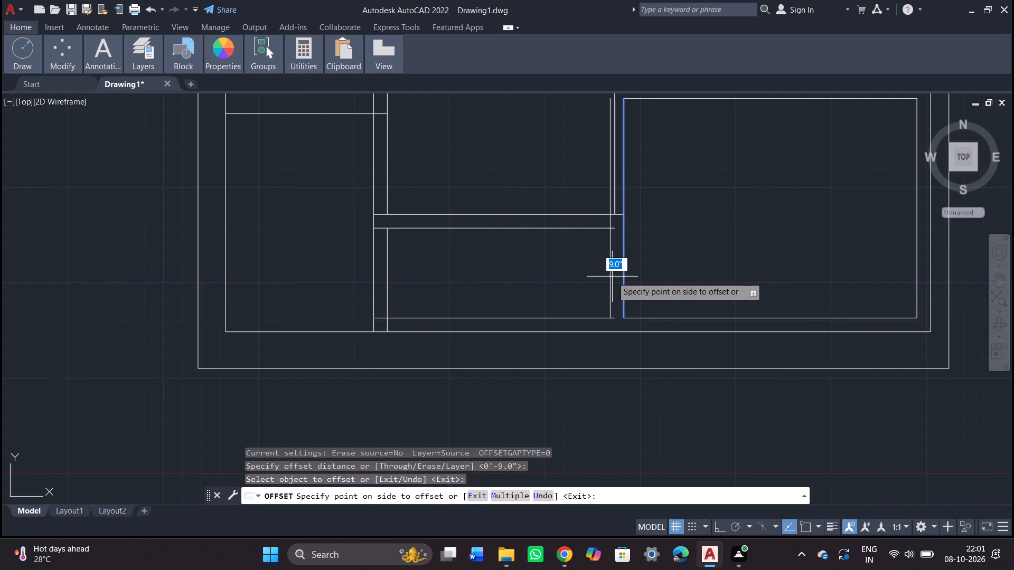
pyautogui.click(612, 277)
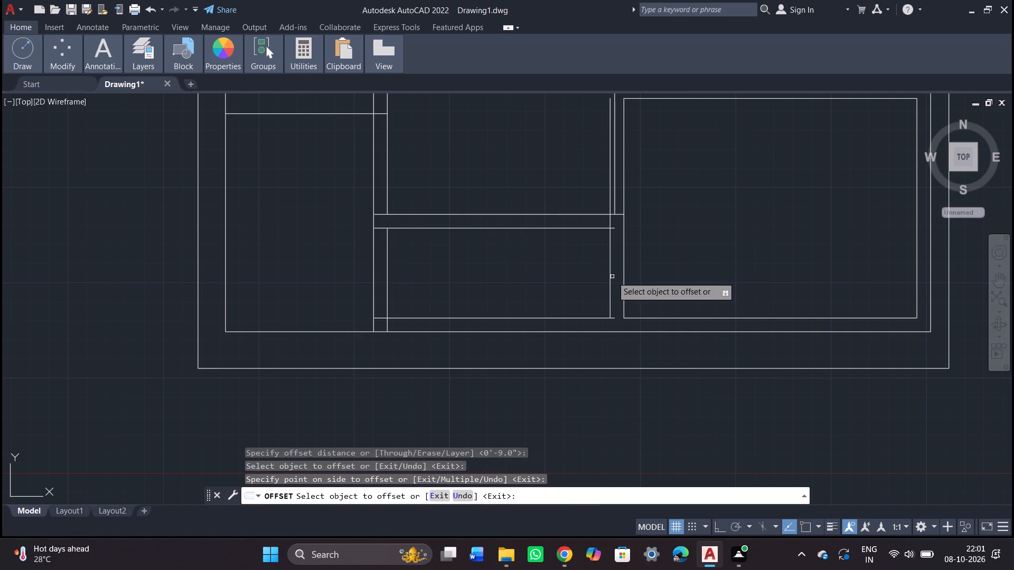
pyautogui.press('Escape')
# Trim the 9" offset line above the horizontal wall and the overhanging ends of the bottom-centre room's top and bottom lines.
pyautogui.write('tr')
pyautogui.press('Return')
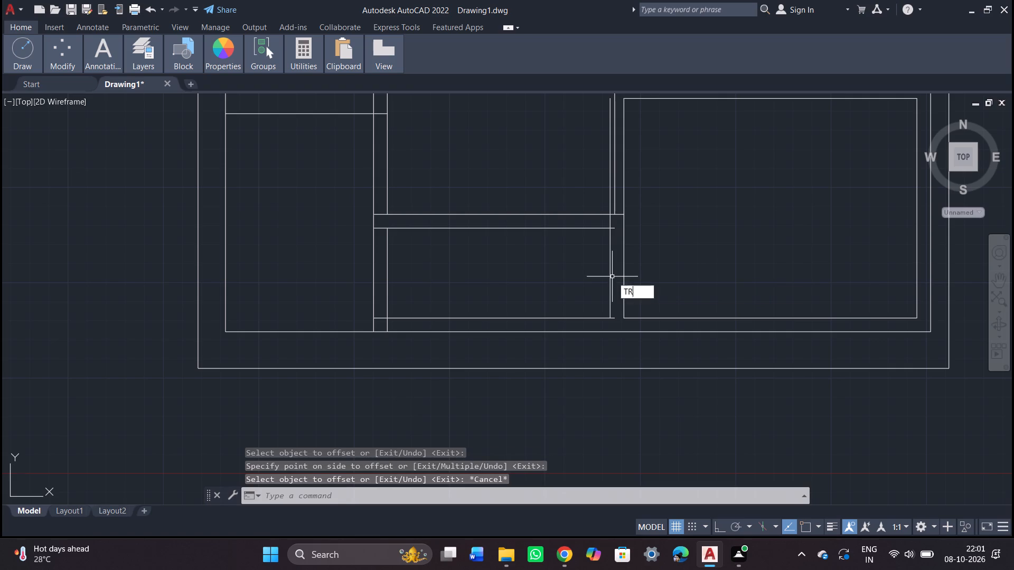
pyautogui.press('Return')
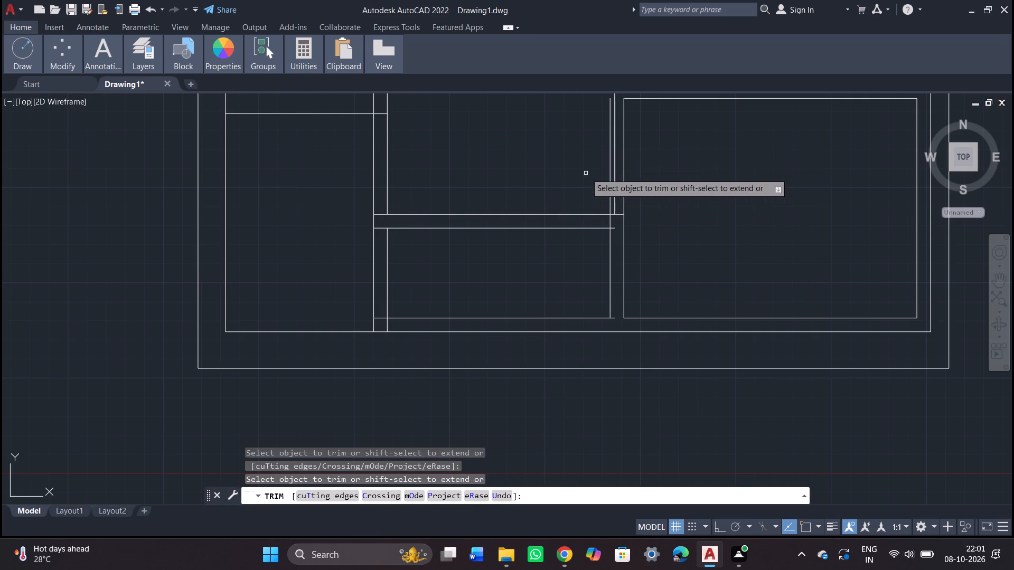
pyautogui.scroll(2, 586, 173)
pyautogui.click(643, 207)
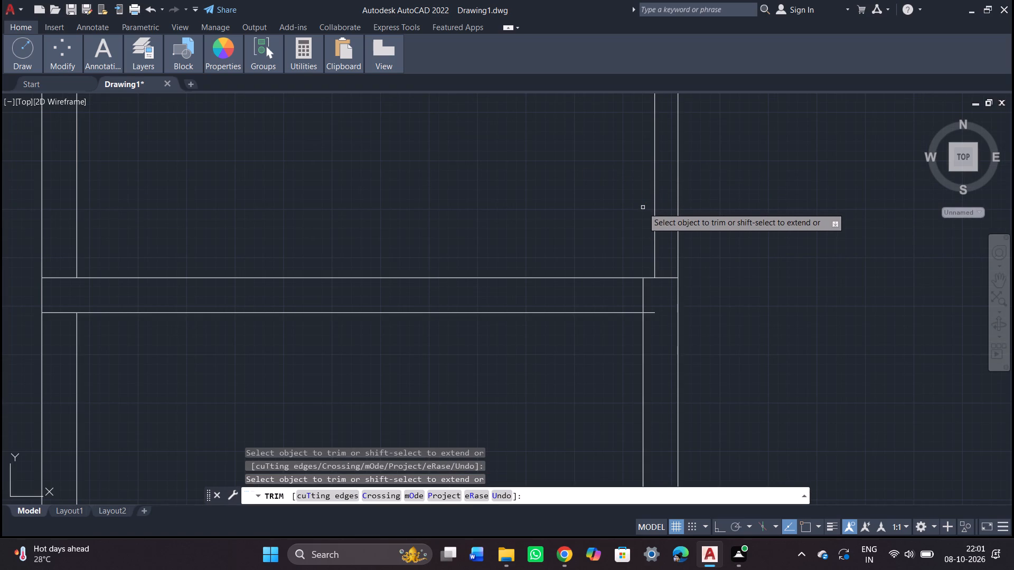
pyautogui.scroll(-2, 643, 207)
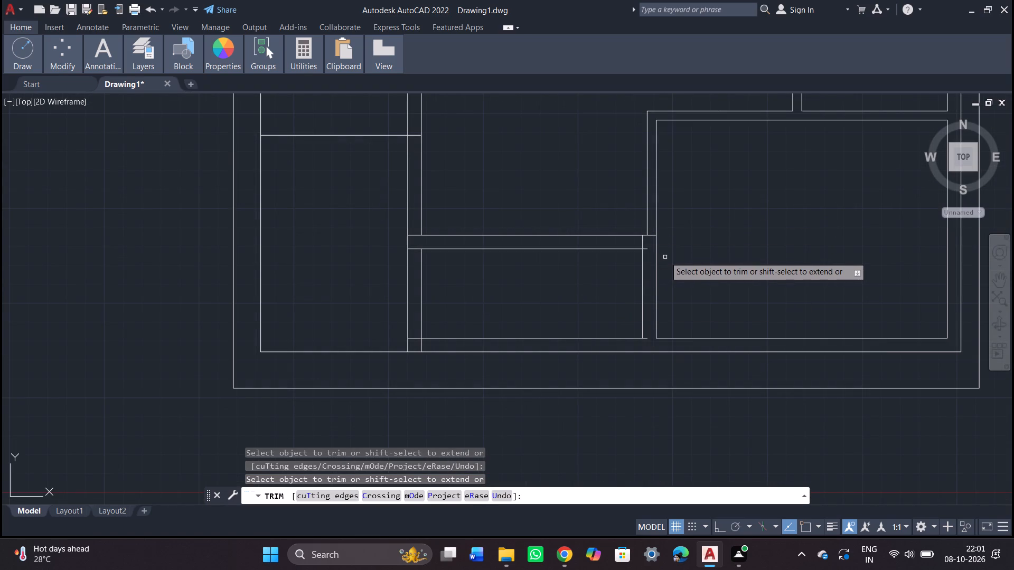
pyautogui.scroll(2, 653, 248)
pyautogui.click(629, 250)
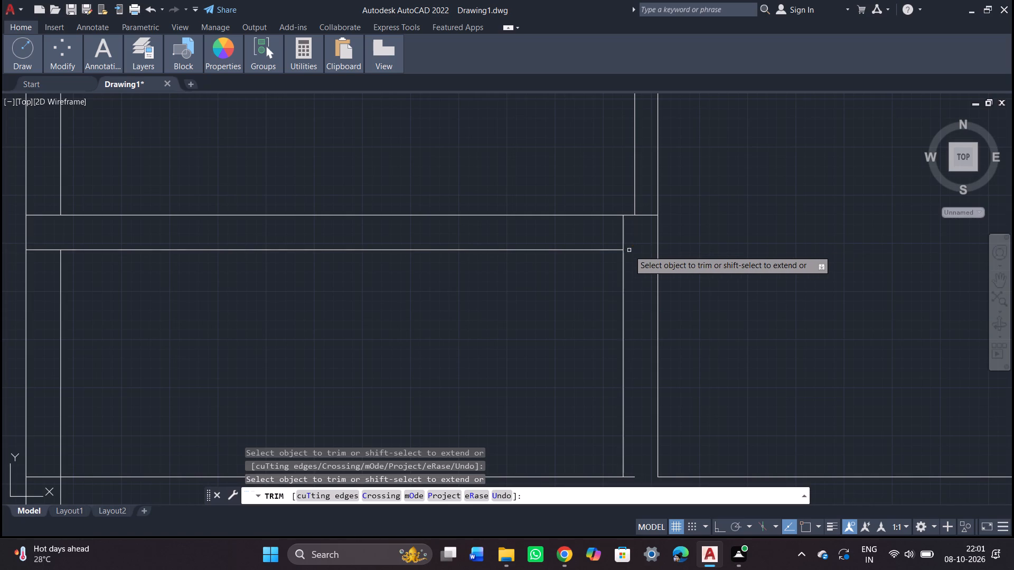
pyautogui.scroll(-2, 629, 250)
pyautogui.click(631, 339)
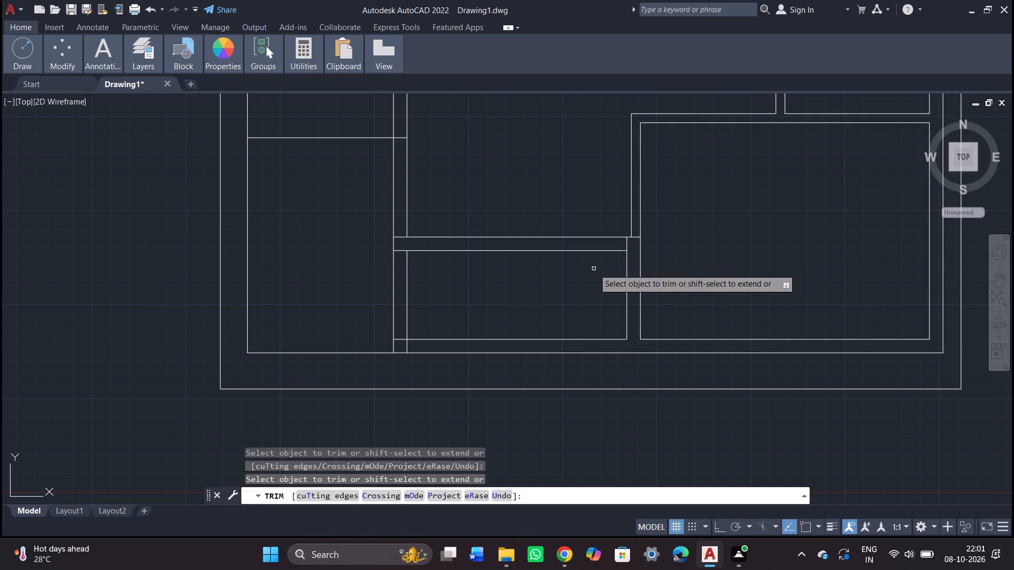
pyautogui.scroll(-1, 594, 269)
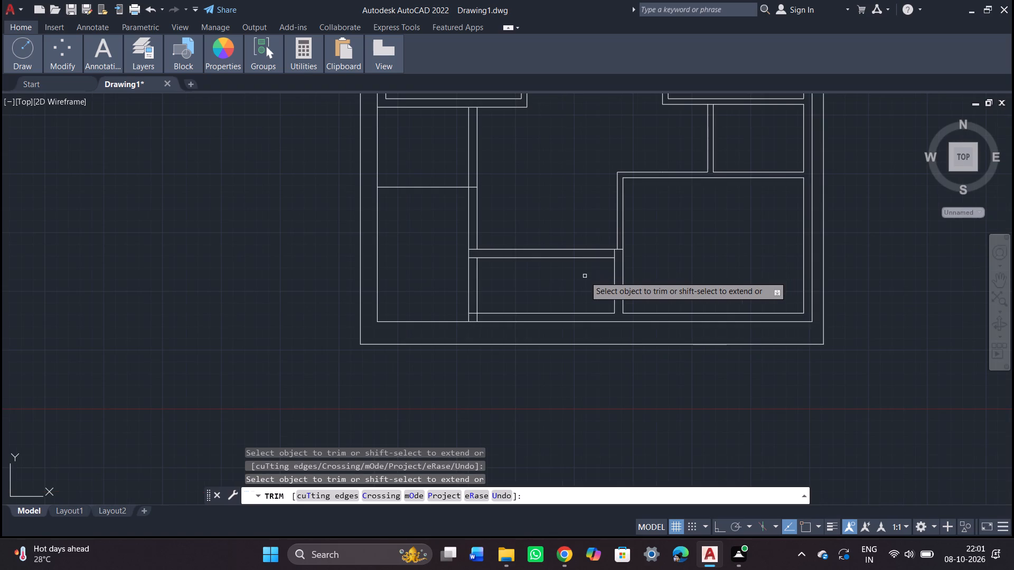
pyautogui.press('Escape')
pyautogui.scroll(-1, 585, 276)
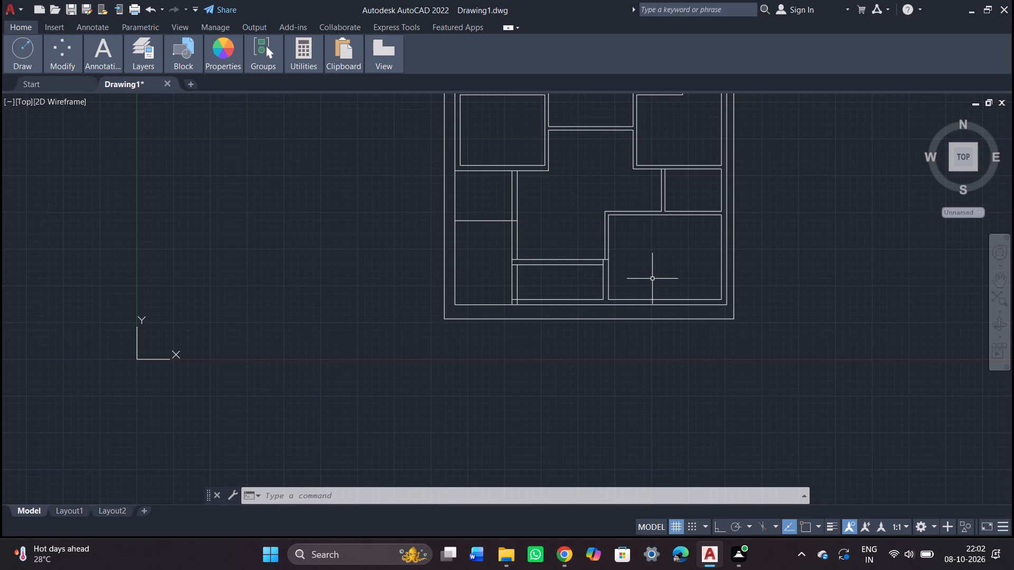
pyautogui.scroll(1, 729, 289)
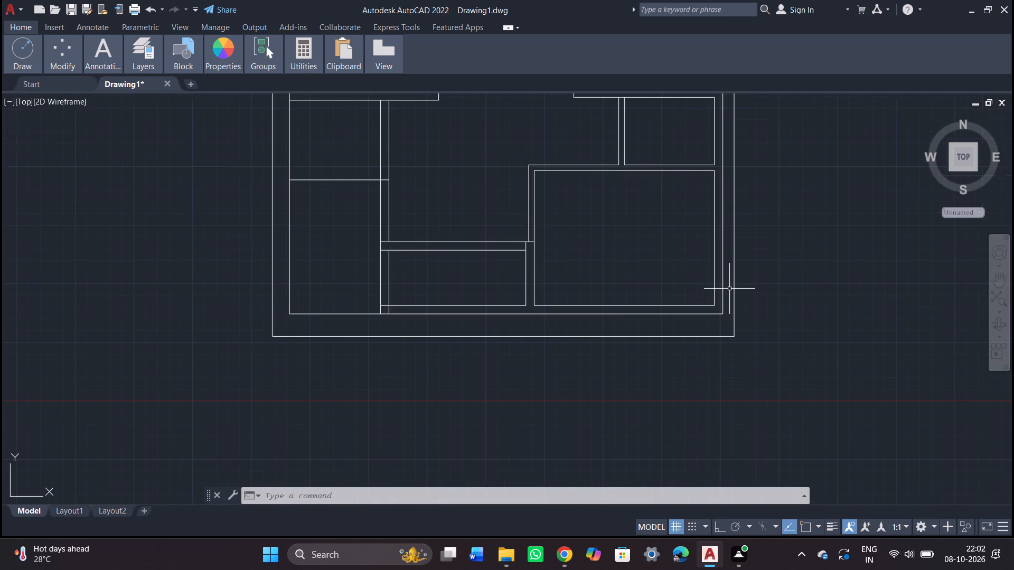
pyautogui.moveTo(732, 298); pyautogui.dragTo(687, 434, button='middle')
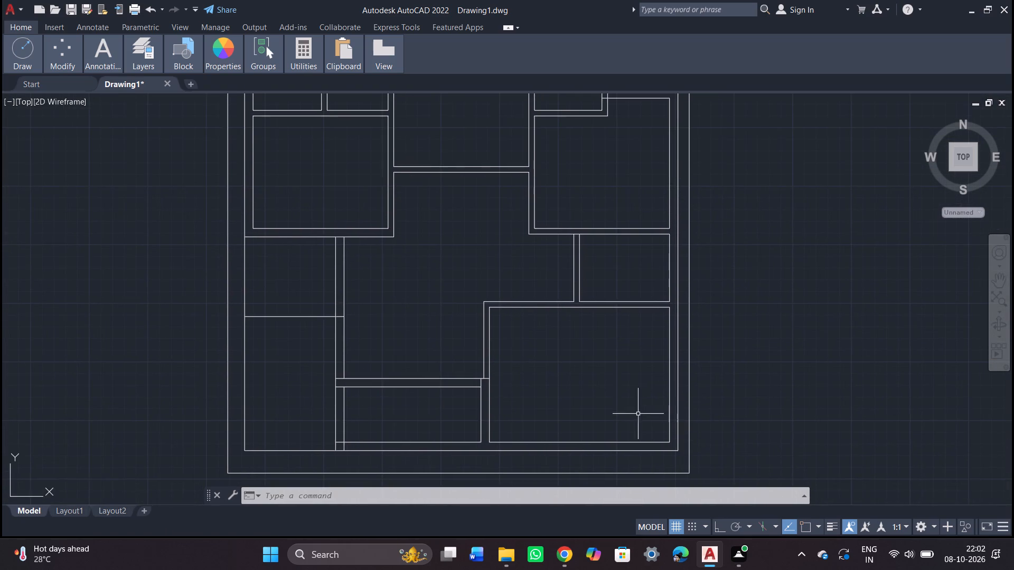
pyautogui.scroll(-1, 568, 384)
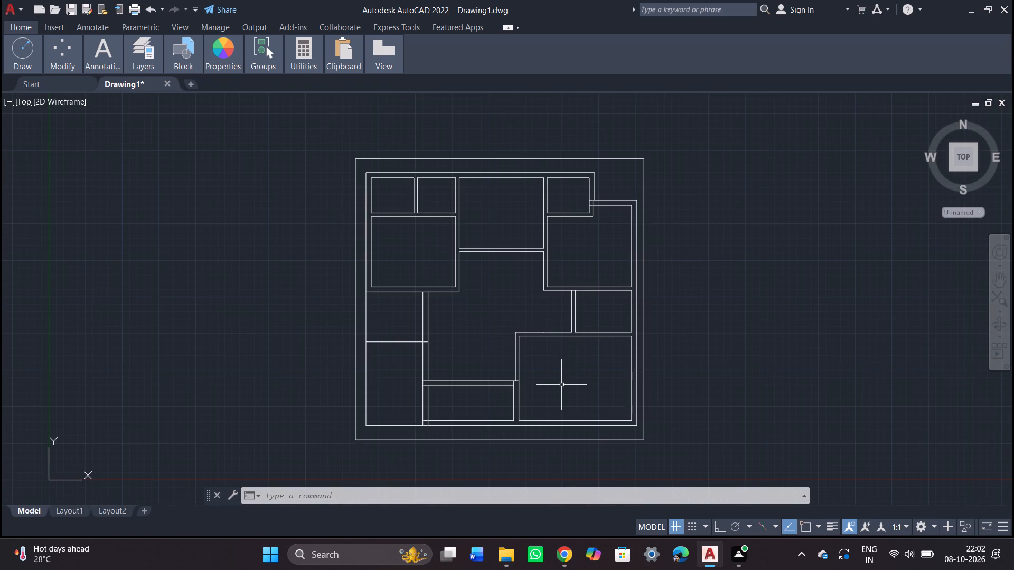
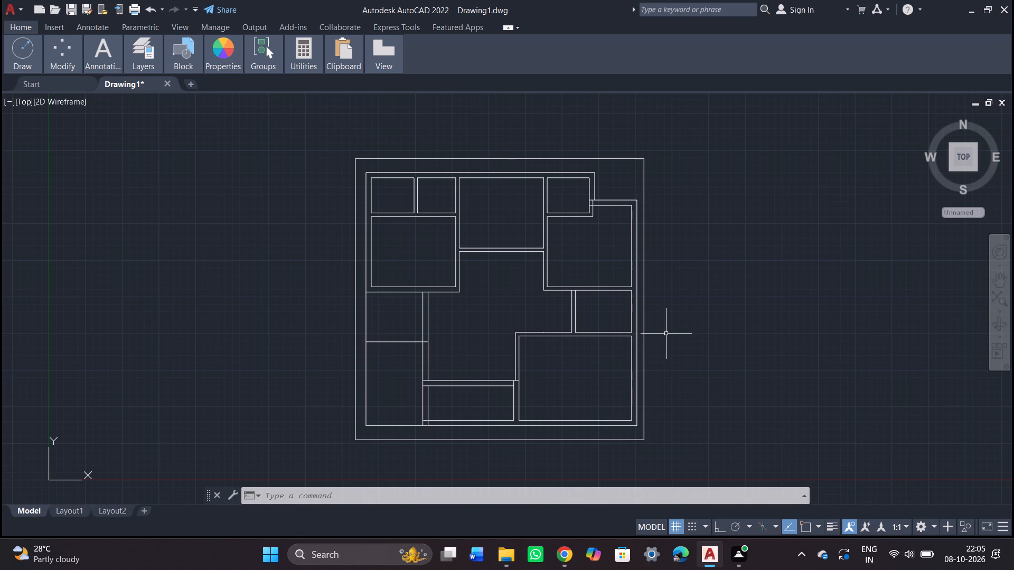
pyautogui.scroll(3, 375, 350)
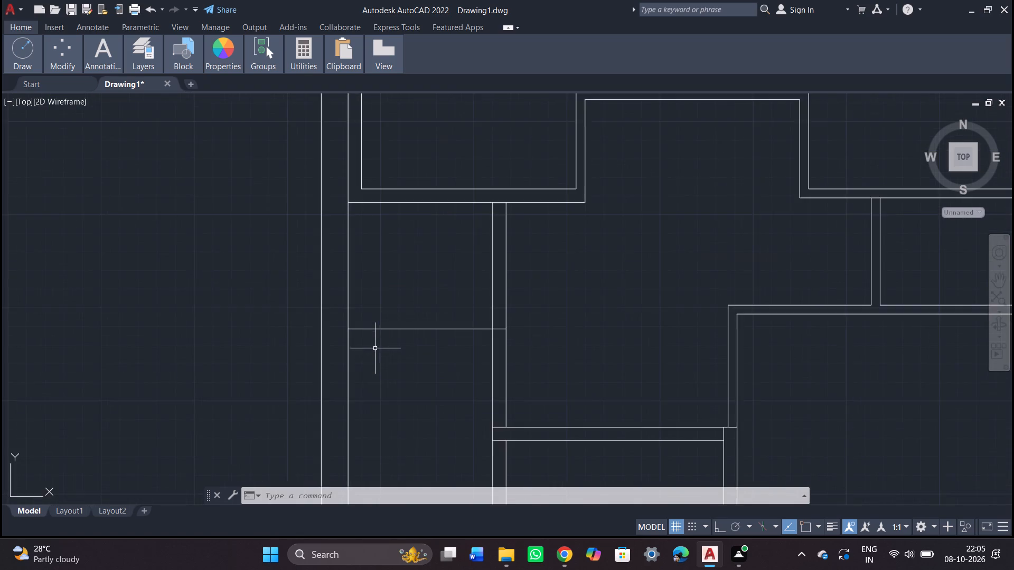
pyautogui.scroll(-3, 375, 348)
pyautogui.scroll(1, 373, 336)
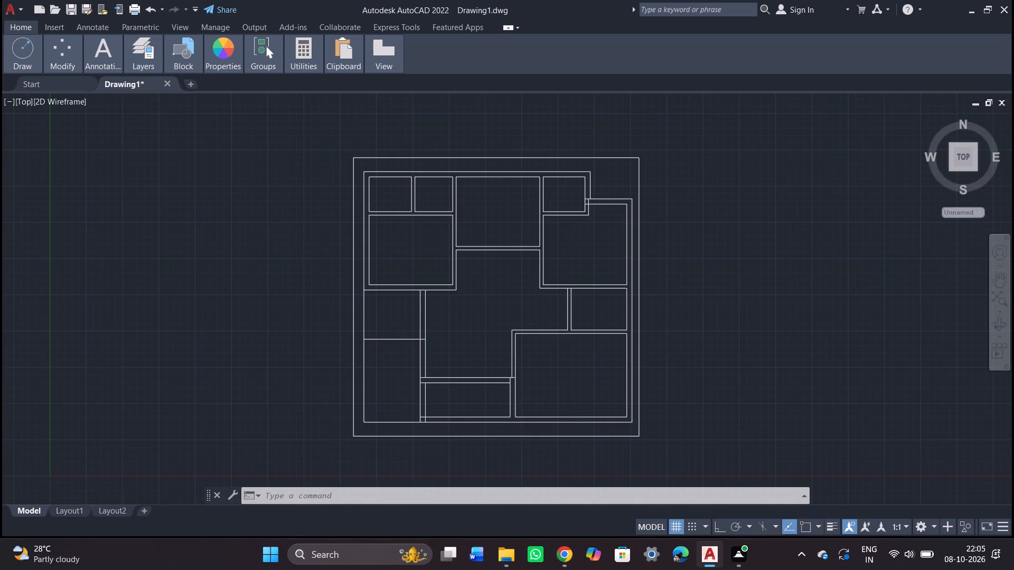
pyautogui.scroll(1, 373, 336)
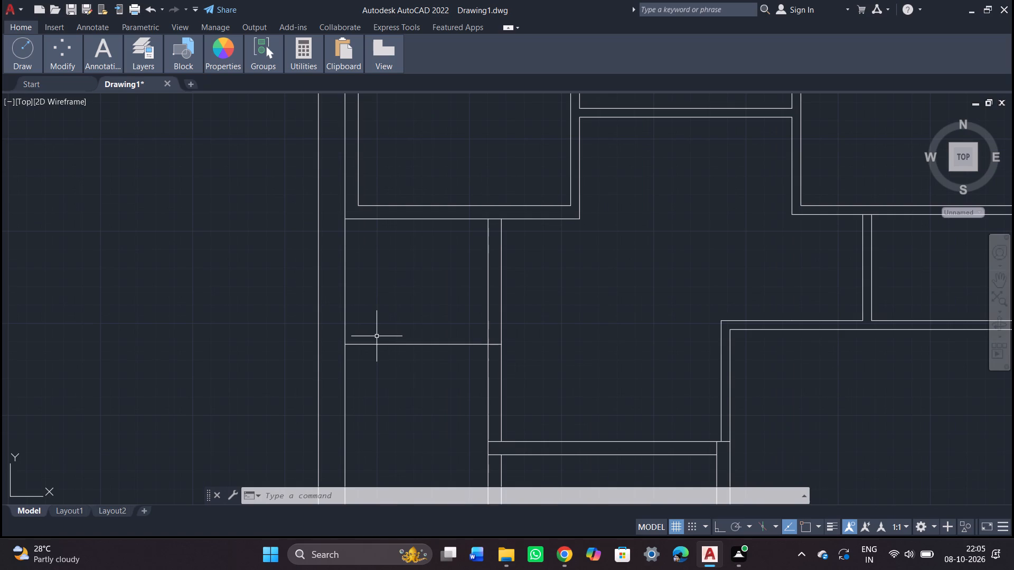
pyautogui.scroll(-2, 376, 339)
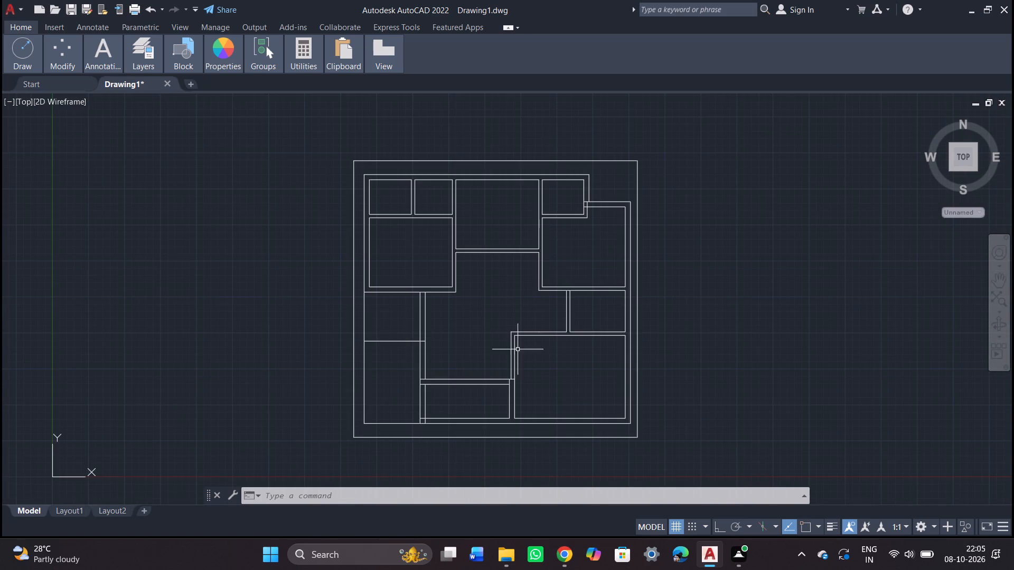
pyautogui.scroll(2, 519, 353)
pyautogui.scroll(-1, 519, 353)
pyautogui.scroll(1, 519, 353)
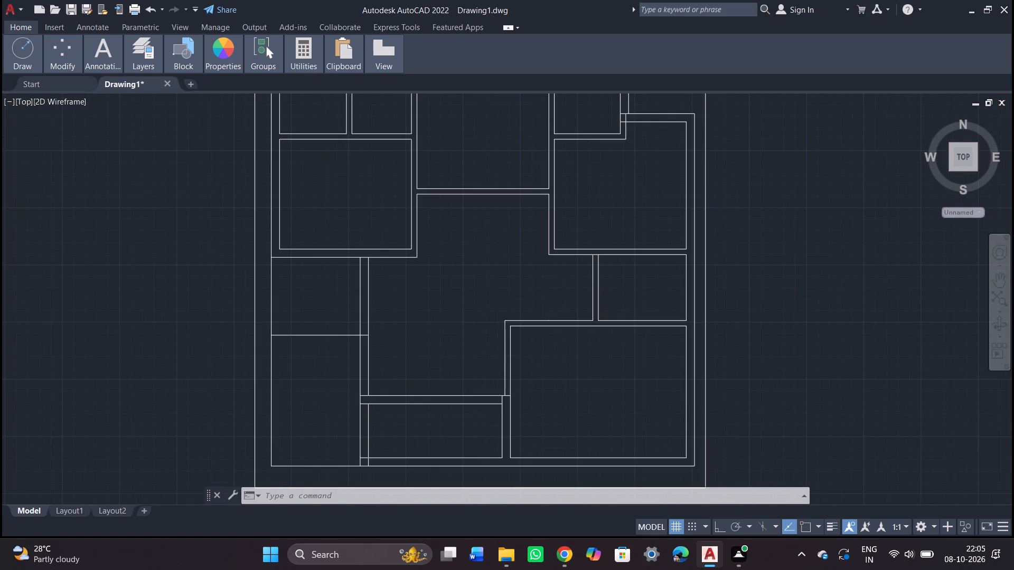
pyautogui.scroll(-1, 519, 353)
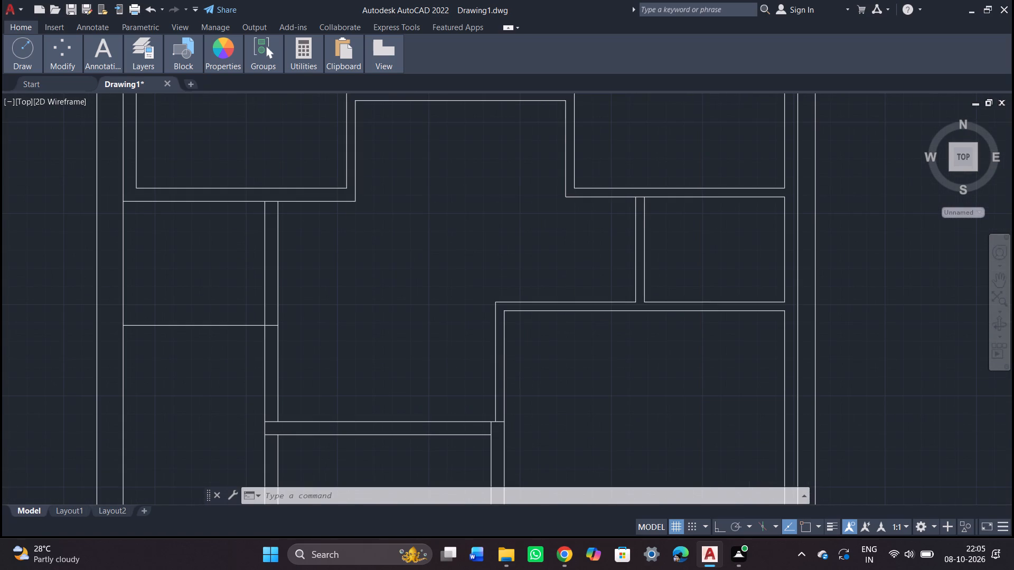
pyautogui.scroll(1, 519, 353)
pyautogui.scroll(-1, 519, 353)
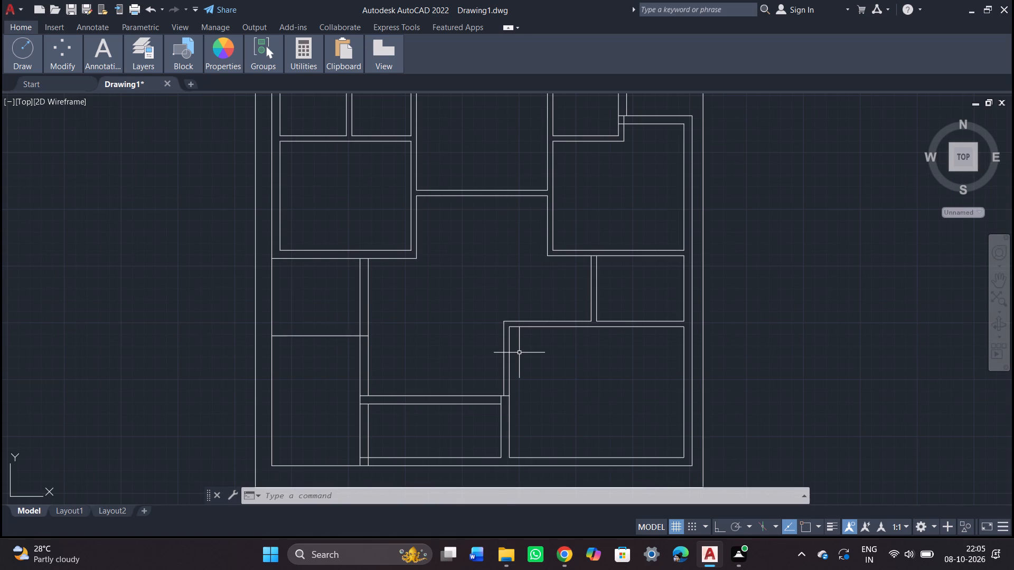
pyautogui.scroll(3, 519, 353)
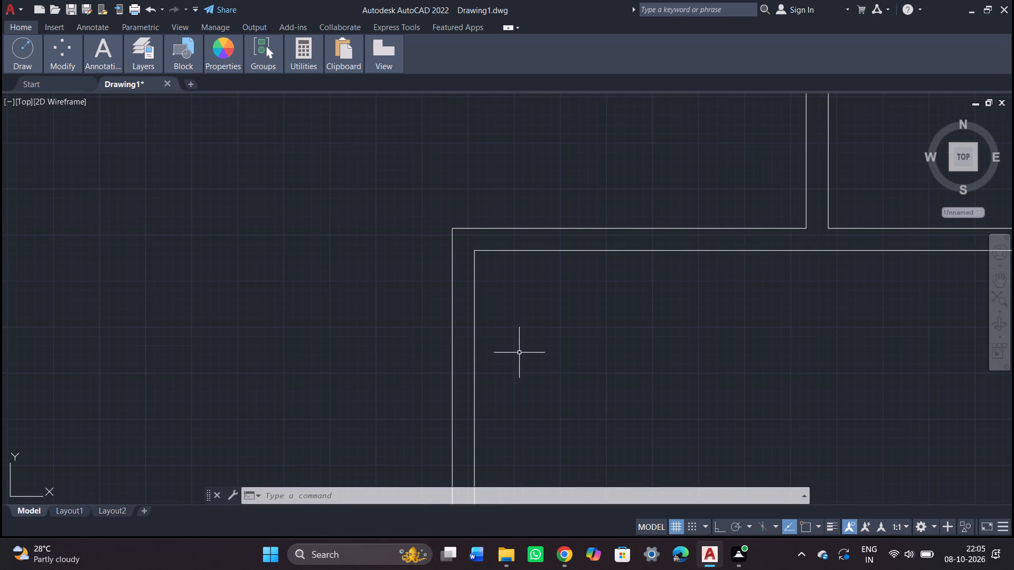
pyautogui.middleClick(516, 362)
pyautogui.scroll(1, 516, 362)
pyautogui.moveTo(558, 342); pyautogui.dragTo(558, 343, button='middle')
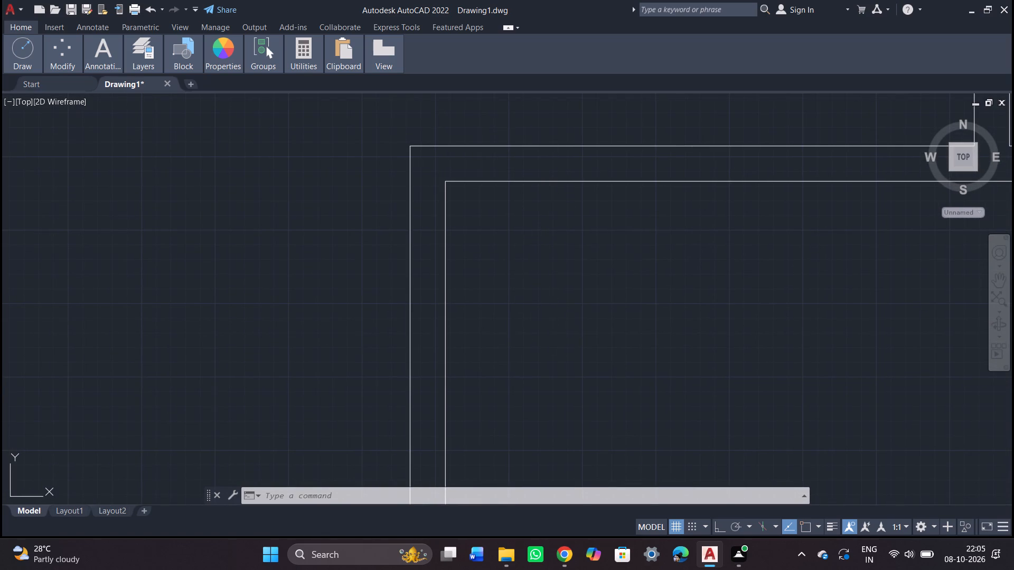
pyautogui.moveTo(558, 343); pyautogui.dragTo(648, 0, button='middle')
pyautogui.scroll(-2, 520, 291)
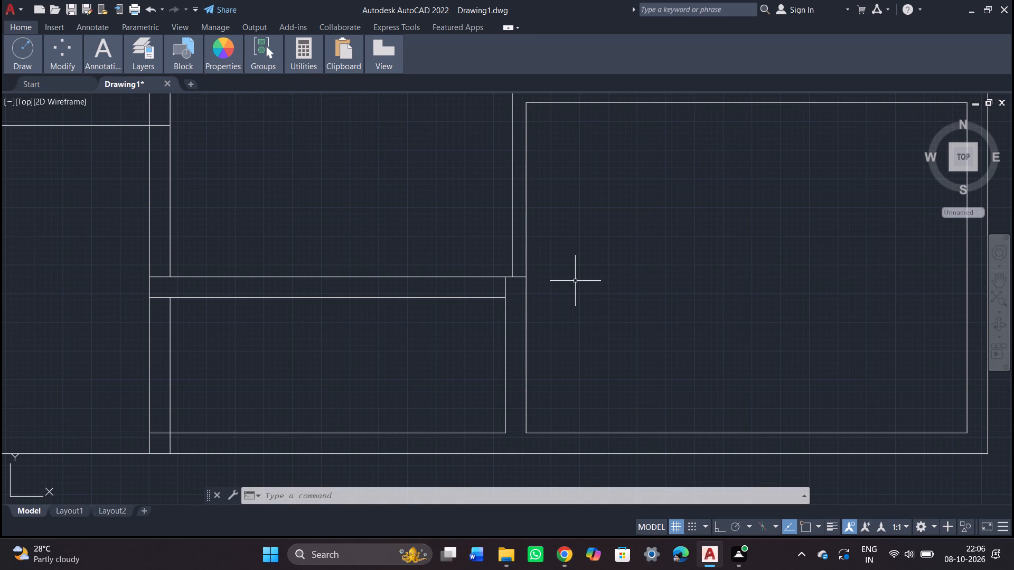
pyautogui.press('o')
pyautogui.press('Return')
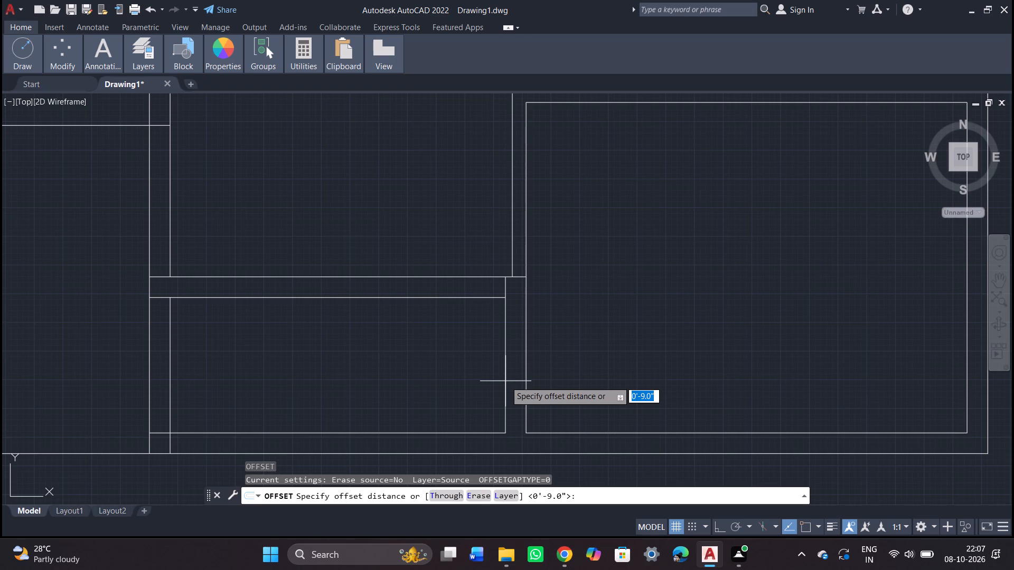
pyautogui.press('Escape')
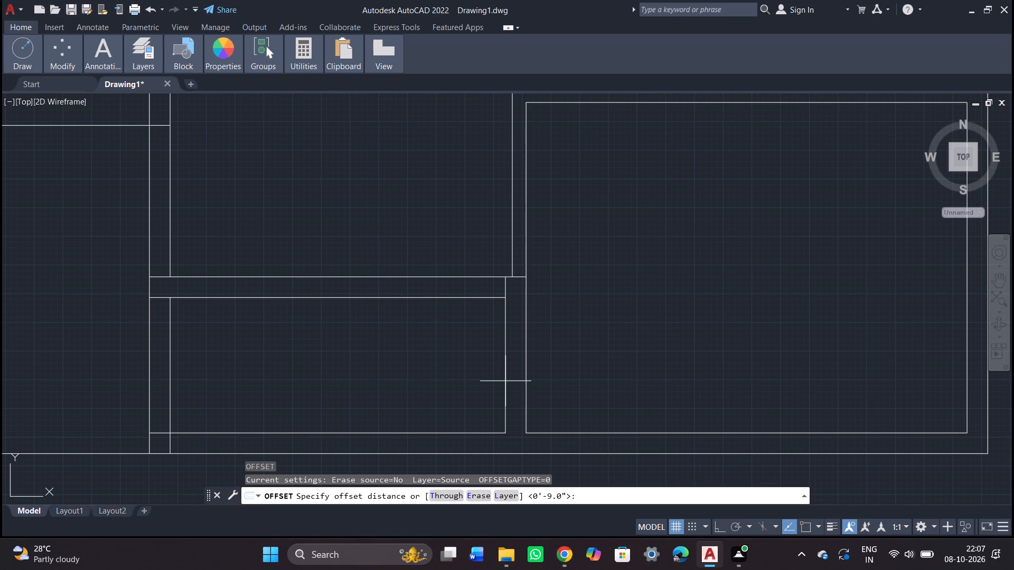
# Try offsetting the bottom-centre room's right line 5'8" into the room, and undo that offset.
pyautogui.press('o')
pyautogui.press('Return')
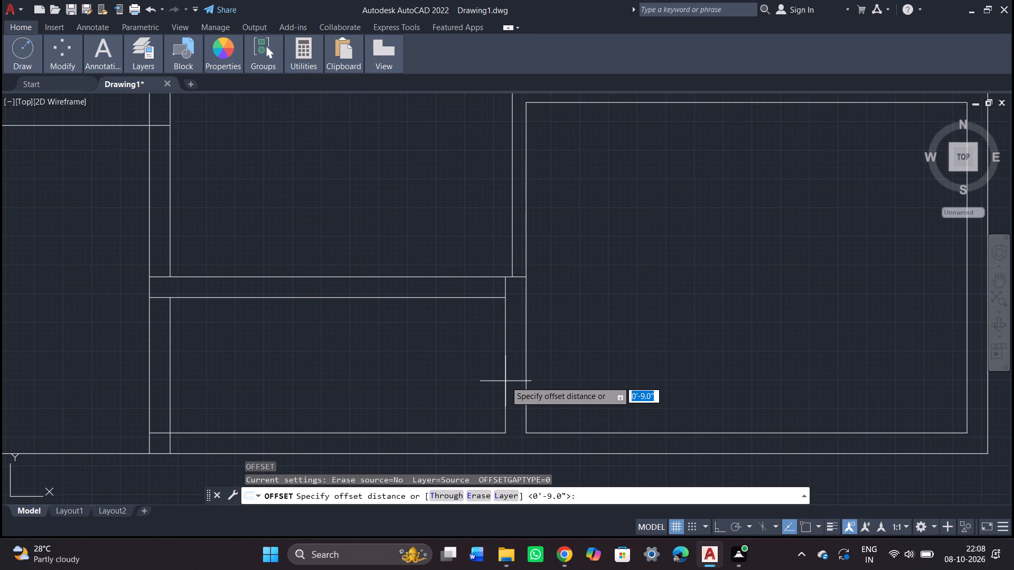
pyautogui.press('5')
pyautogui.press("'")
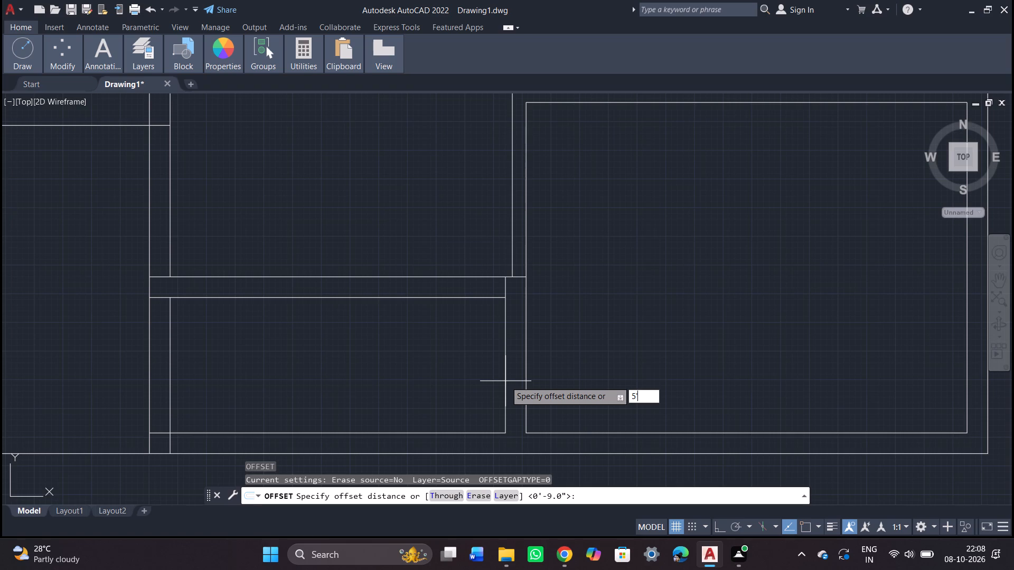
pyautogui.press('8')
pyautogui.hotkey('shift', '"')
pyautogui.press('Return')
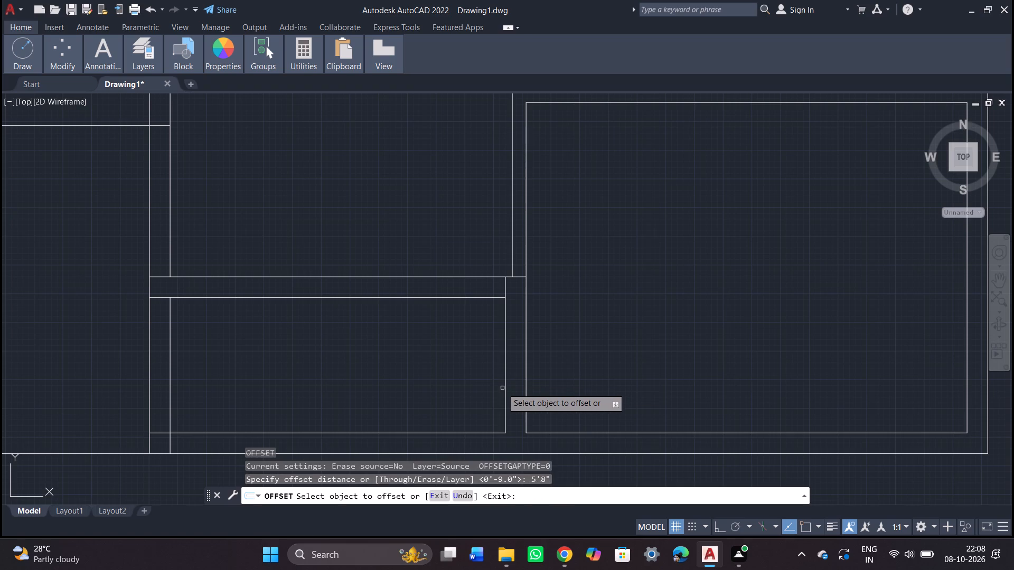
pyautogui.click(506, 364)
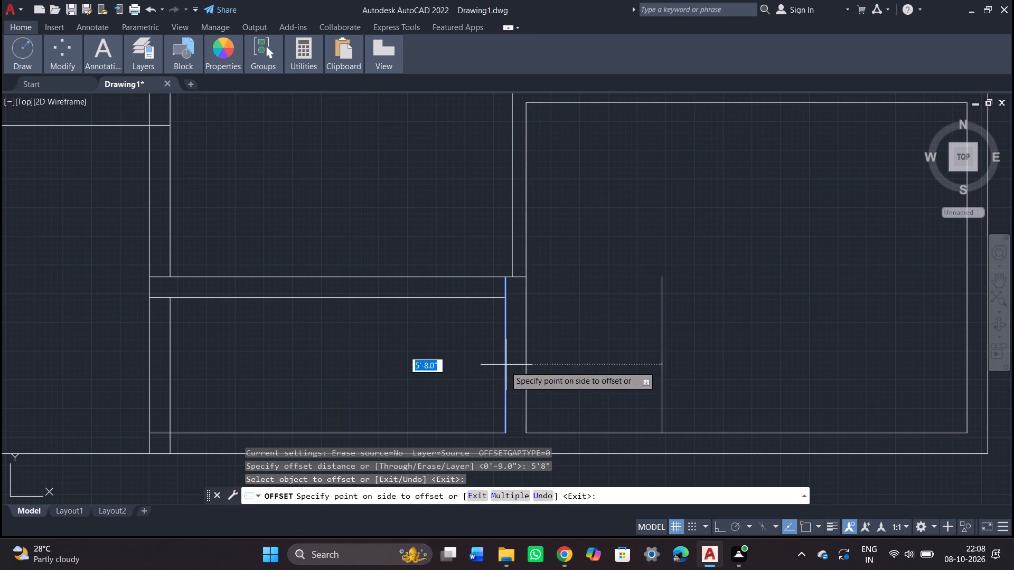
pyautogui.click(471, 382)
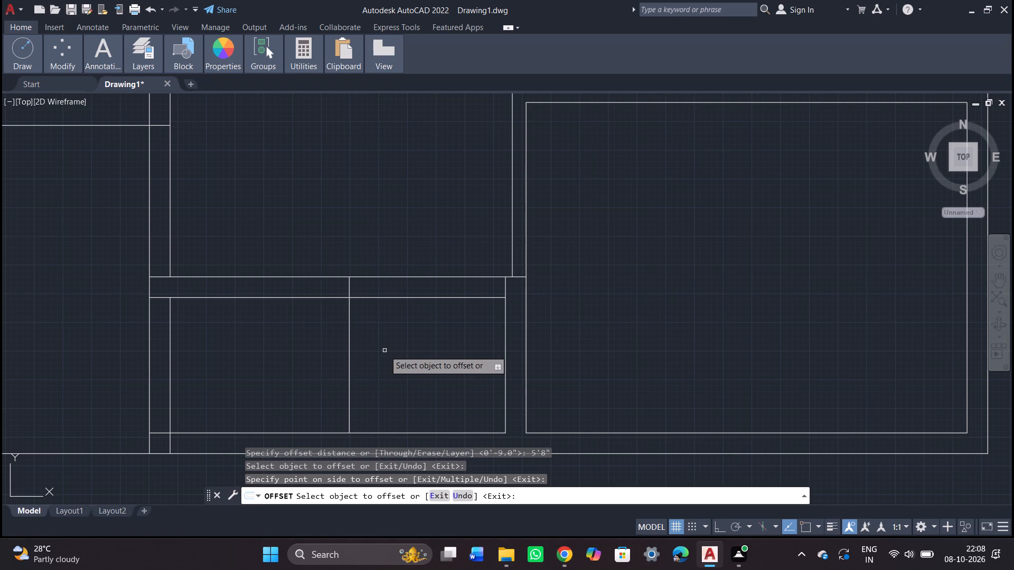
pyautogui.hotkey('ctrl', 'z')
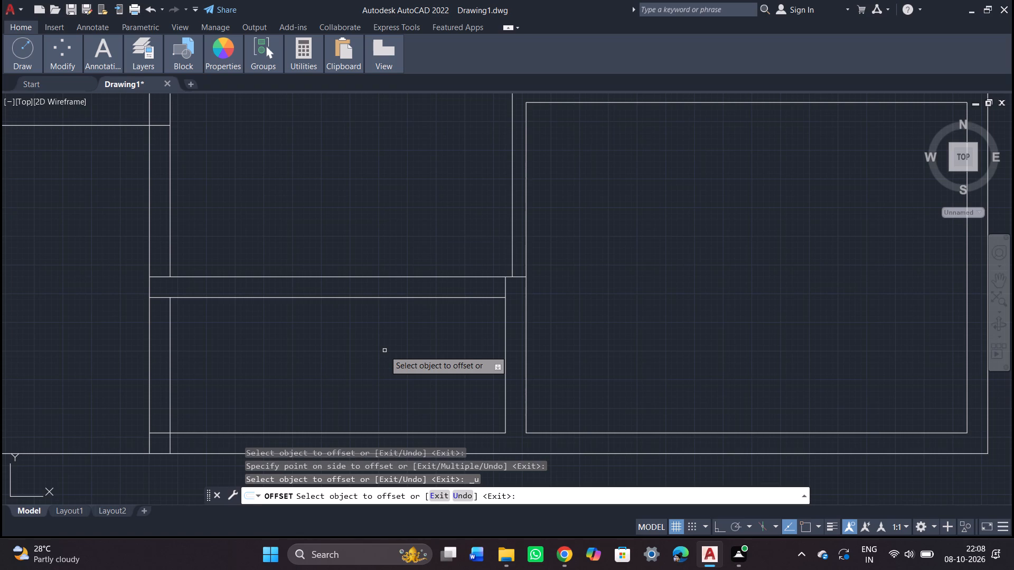
# Offset the bottom-centre room's right line 4'9" into the room.
pyautogui.click(504, 354)
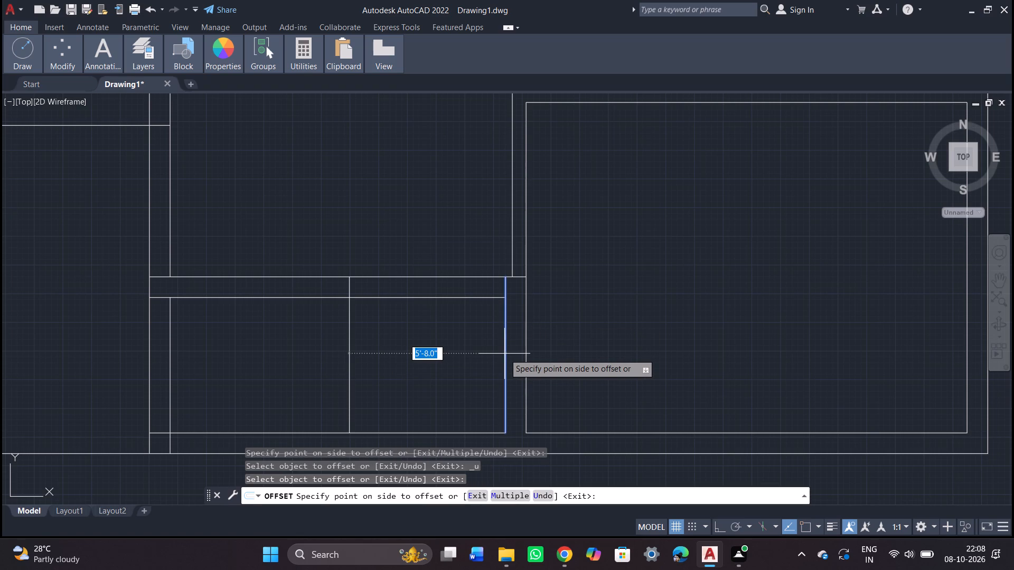
pyautogui.write("4'")
pyautogui.press('9')
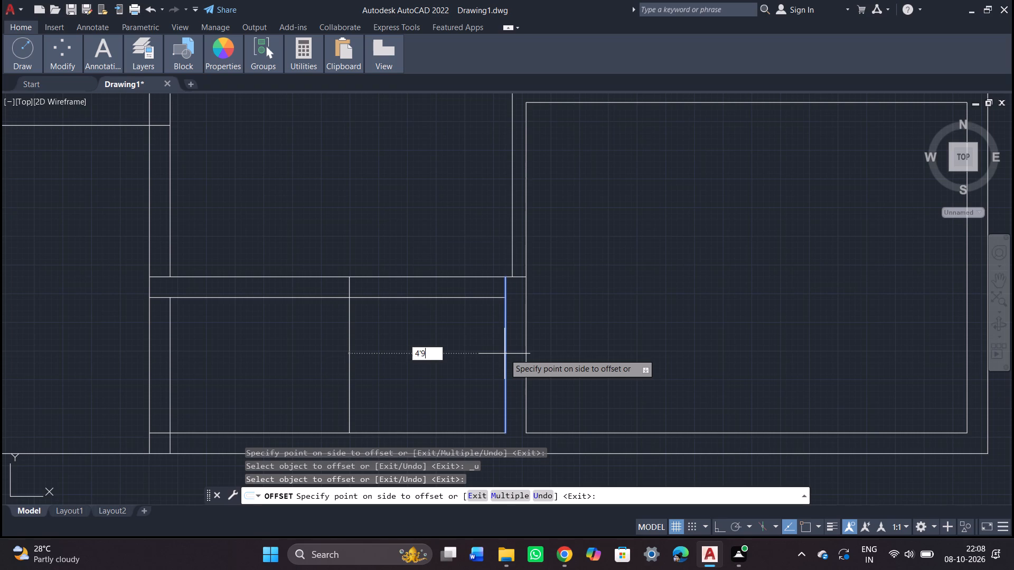
pyautogui.hotkey('shift', '"')
pyautogui.press('Return')
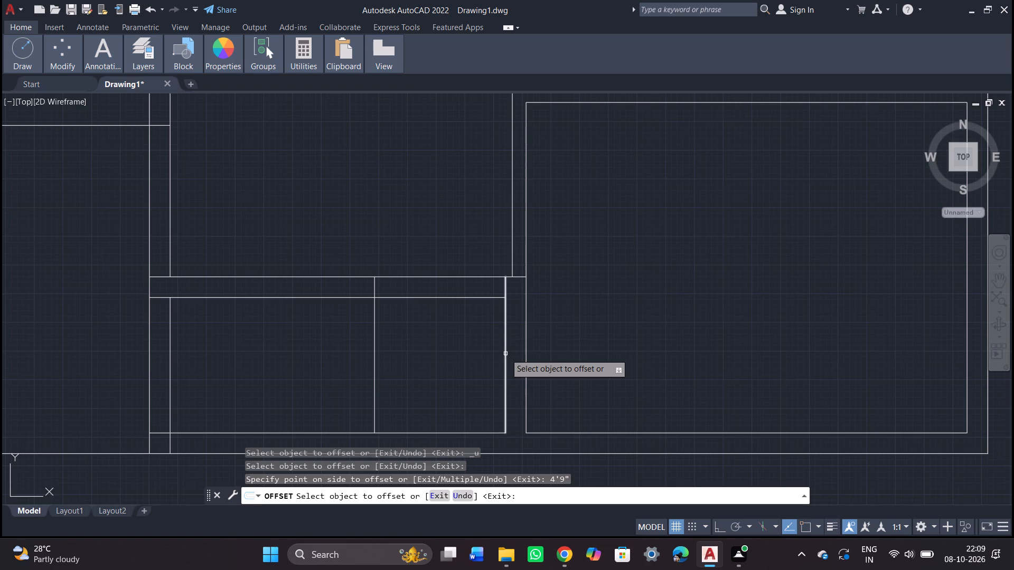
pyautogui.press('Escape')
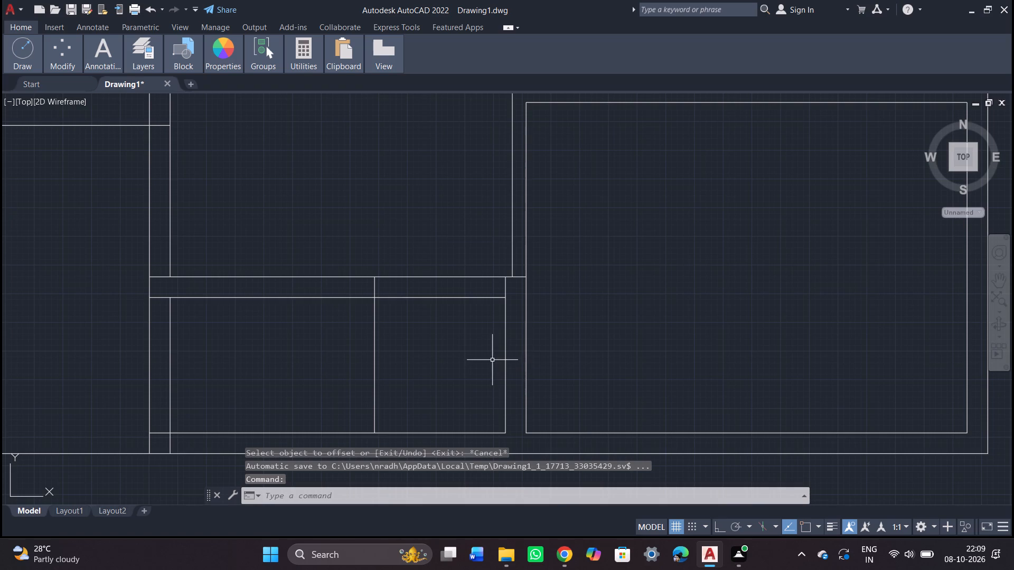
# Trim the new 4'9" offset line's upper end inside the horizontal wall above the bottom-centre room.
pyautogui.scroll(-1, 472, 365)
pyautogui.moveTo(434, 378); pyautogui.dragTo(434, 336, button='middle')
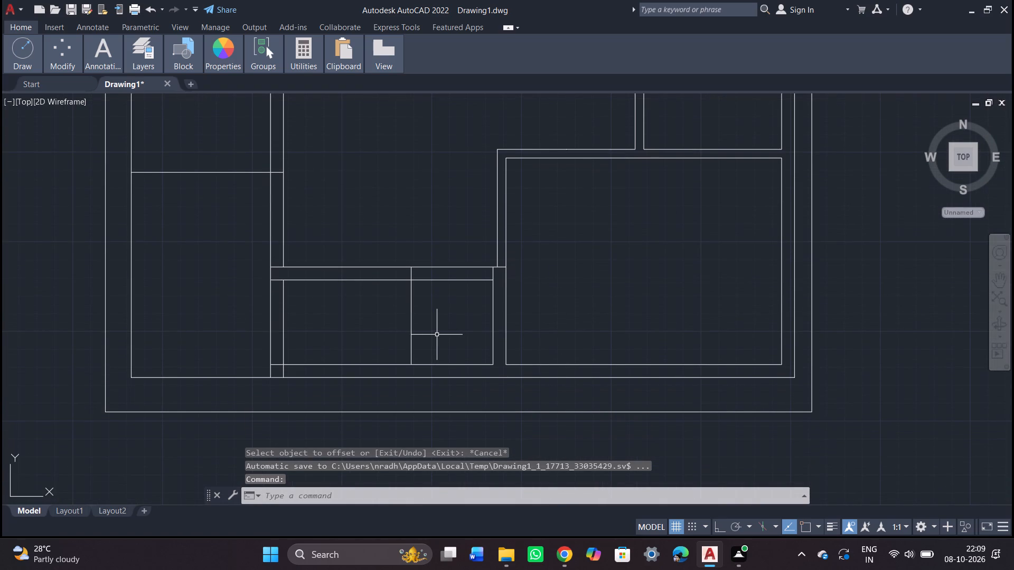
pyautogui.write('tr')
pyautogui.press('Return')
pyautogui.press('Return')
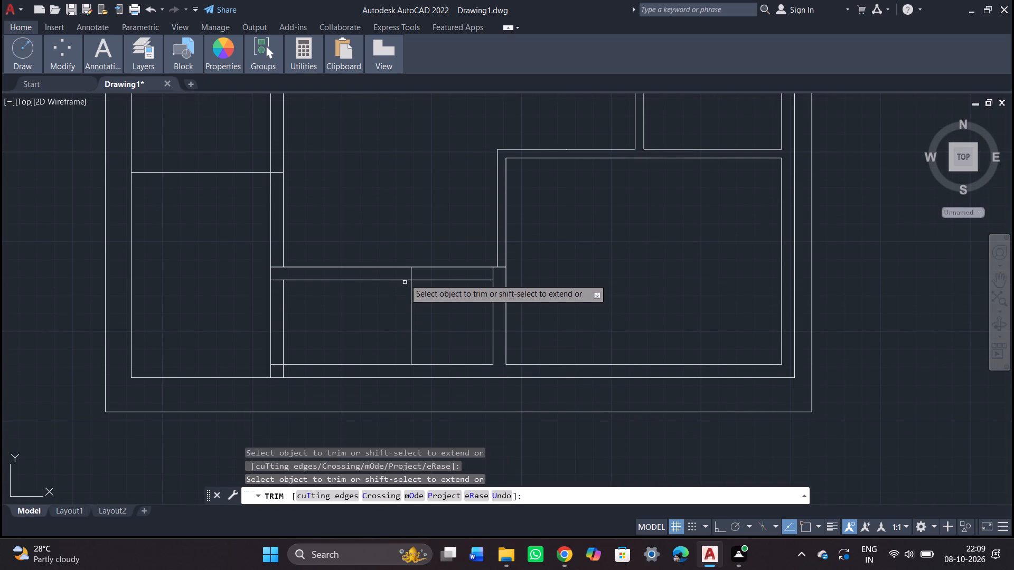
pyautogui.click(410, 274)
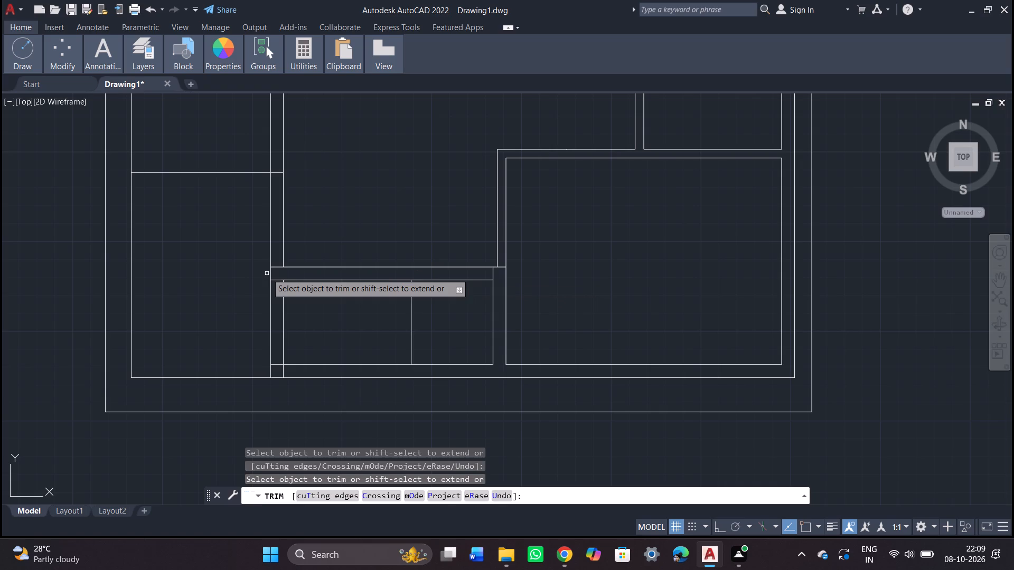
# Trim both left wall lines of the bottom-centre room below the horizontal wall, and its bottom line left of the new offset line.
pyautogui.click(283, 314)
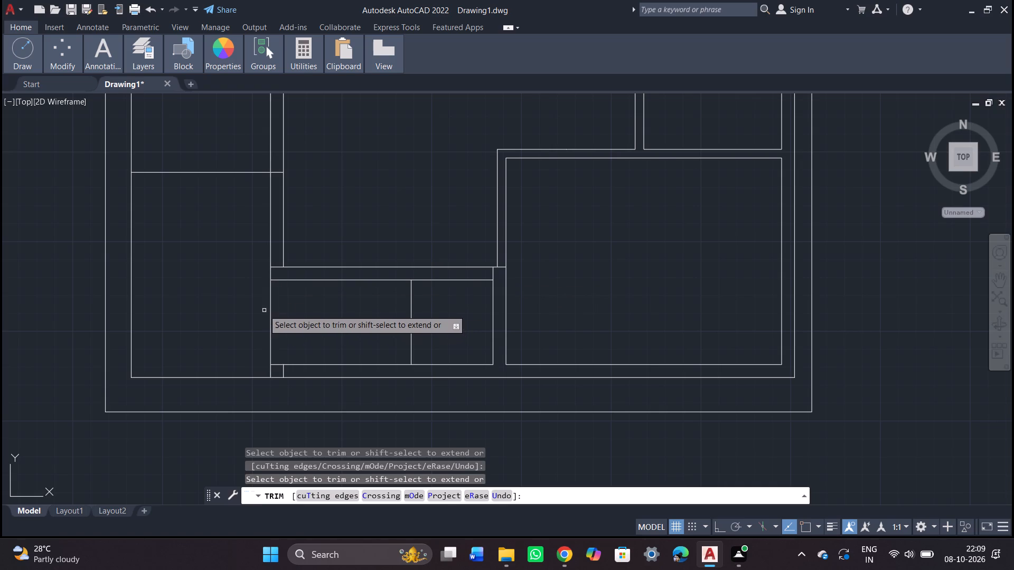
pyautogui.moveTo(257, 303); pyautogui.dragTo(283, 346)
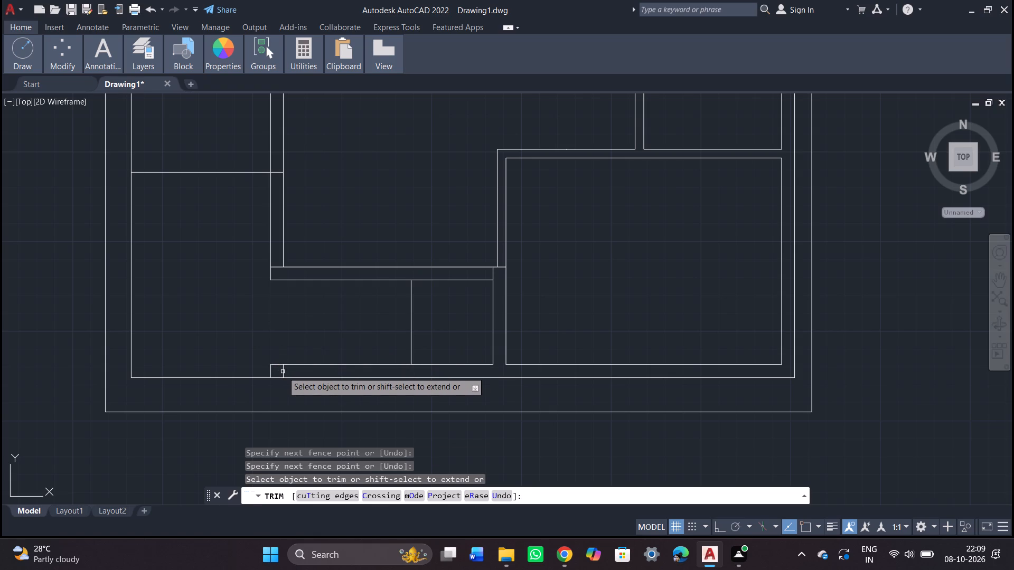
pyautogui.click(283, 372)
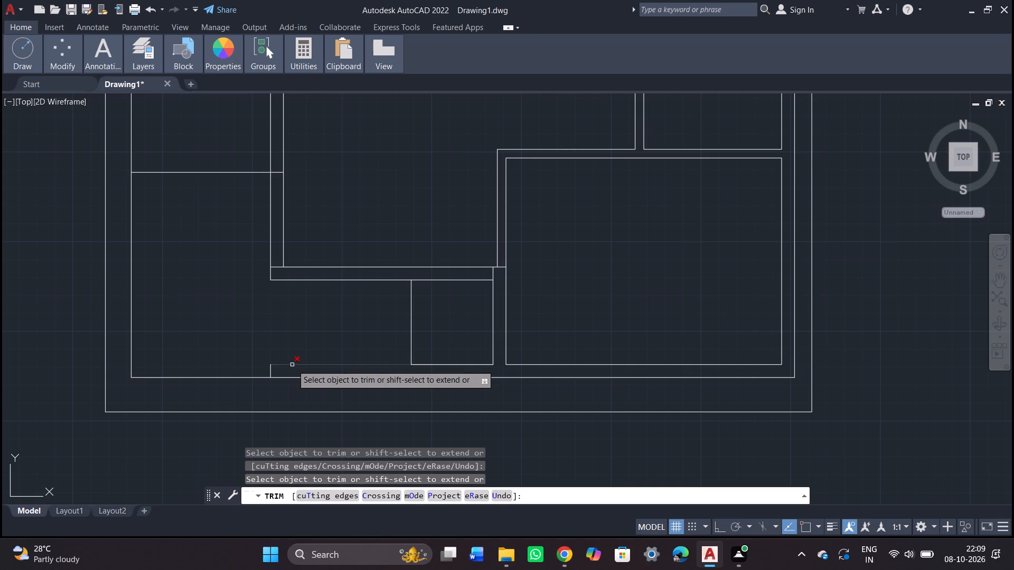
pyautogui.click(292, 365)
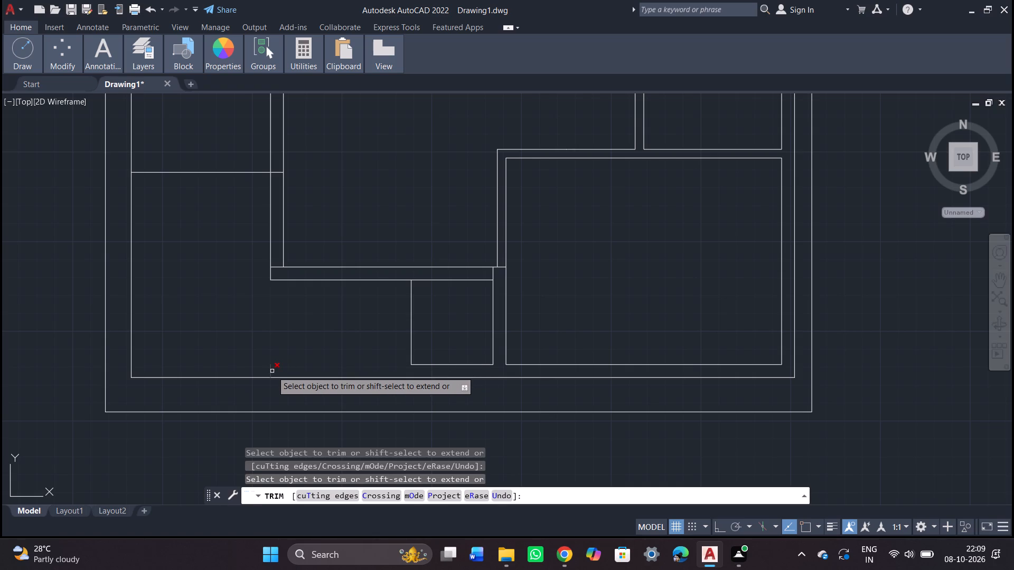
pyautogui.click(272, 371)
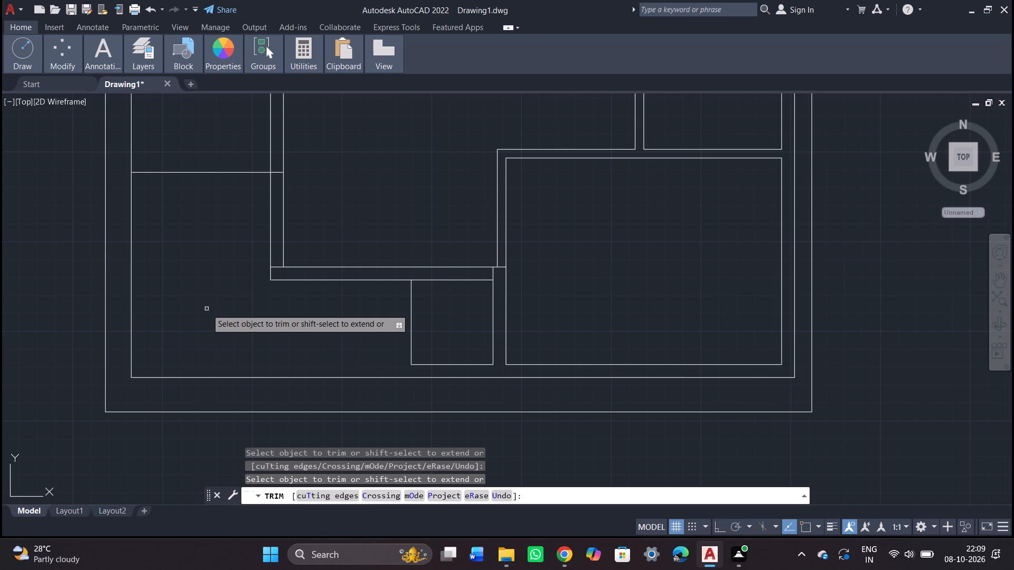
pyautogui.press('Escape')
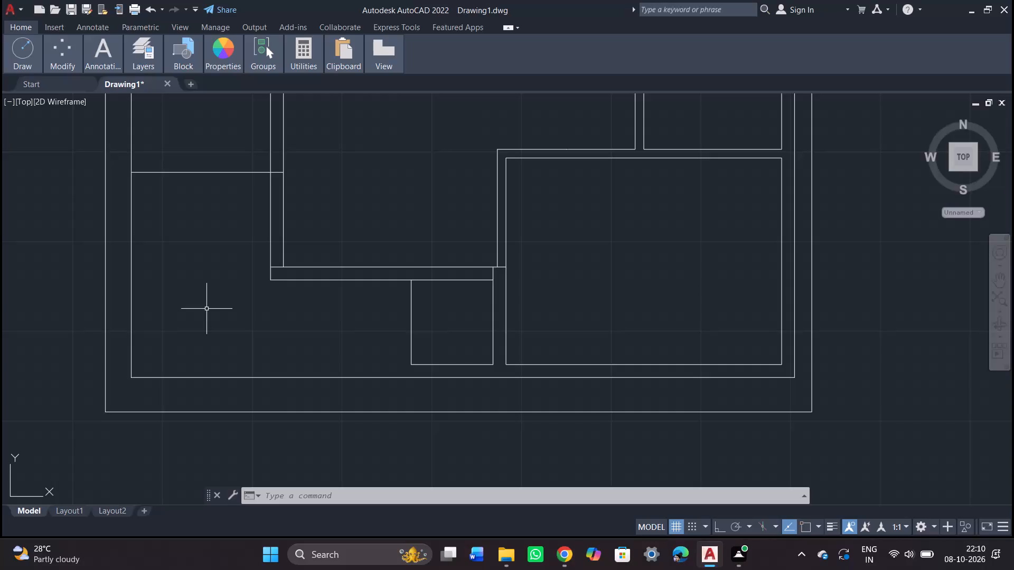
# Extend the left line of the small bottom-centre room down to the exterior wall's bottom line.
pyautogui.write('ex')
pyautogui.press('Return')
pyautogui.press('Return')
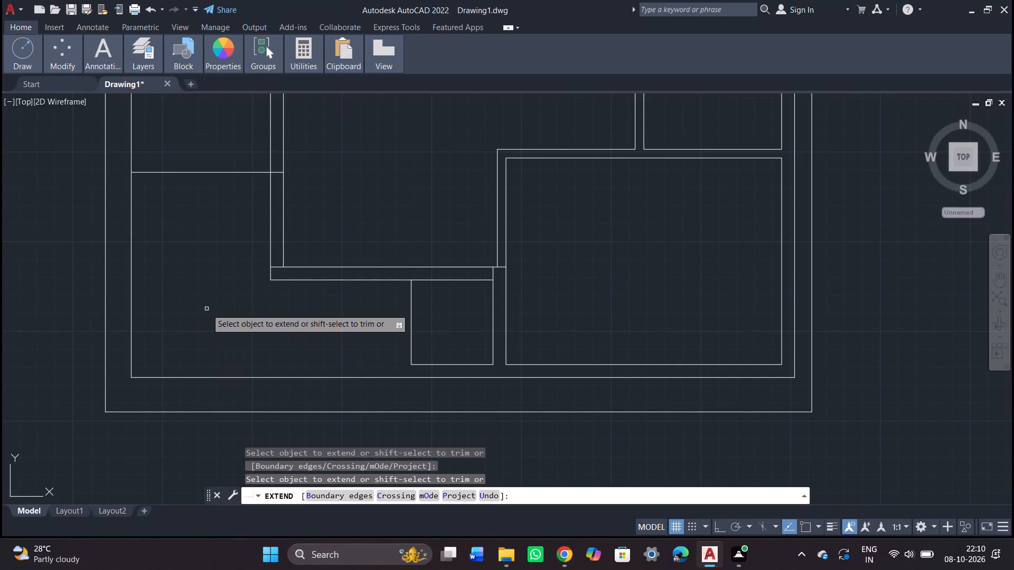
pyautogui.click(412, 336)
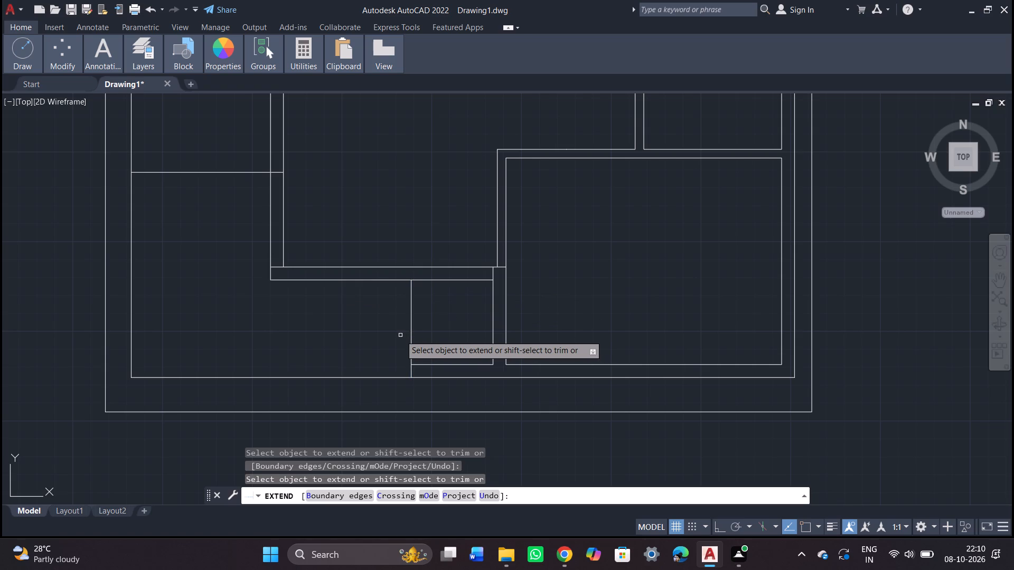
pyautogui.press('Escape')
# Trim the exterior wall's bottom line left of the small bottom-centre room and its left line below the lower-left room.
pyautogui.write('tr')
pyautogui.press('Return')
pyautogui.press('Return')
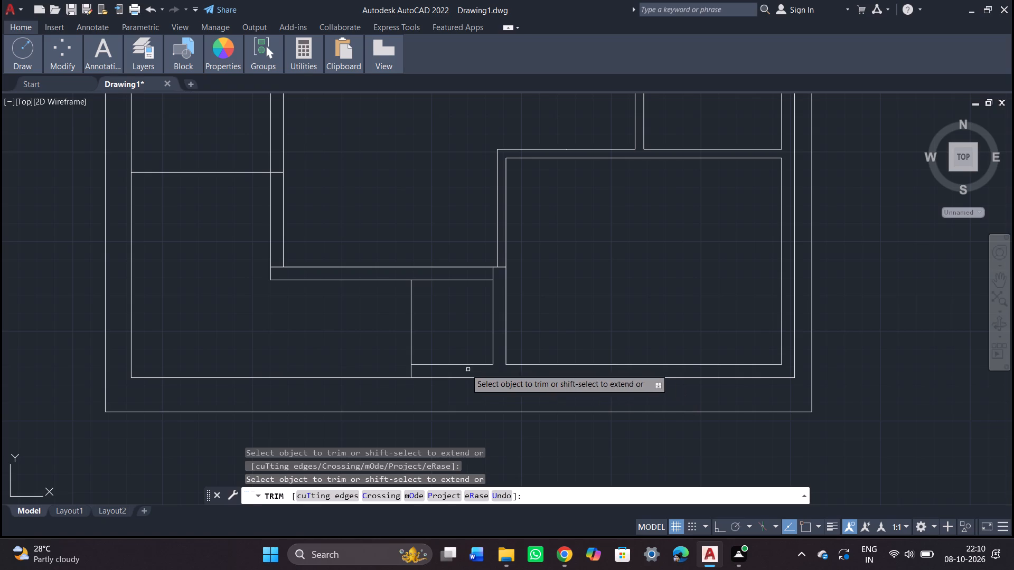
pyautogui.moveTo(348, 351); pyautogui.dragTo(326, 383)
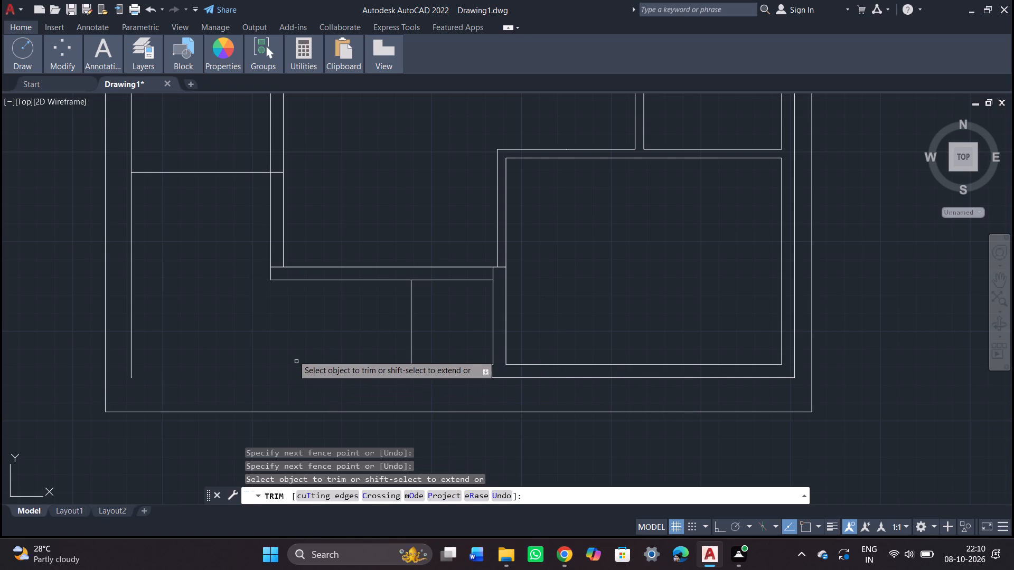
pyautogui.click(129, 300)
pyautogui.click(134, 301)
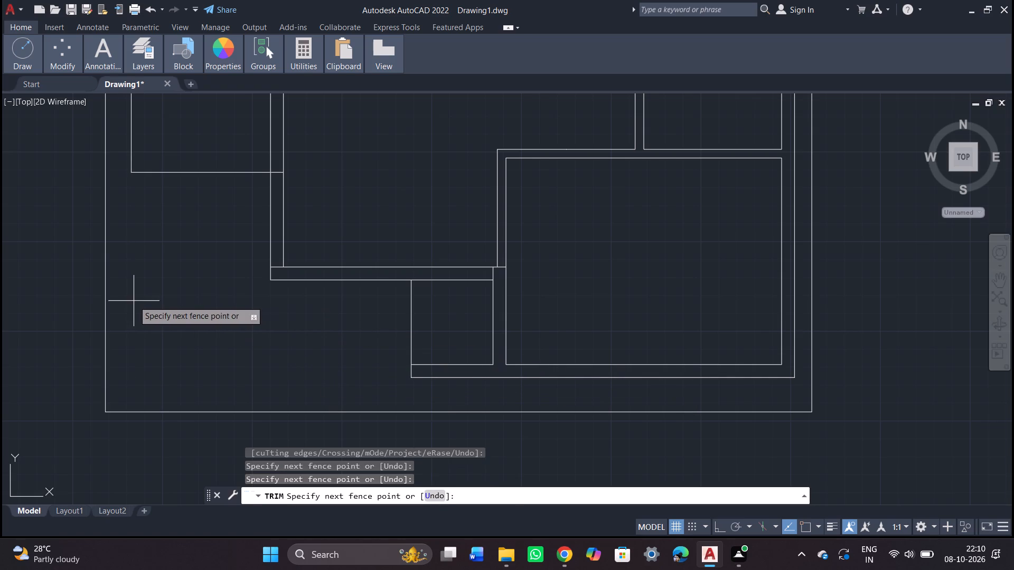
pyautogui.scroll(-2, 183, 306)
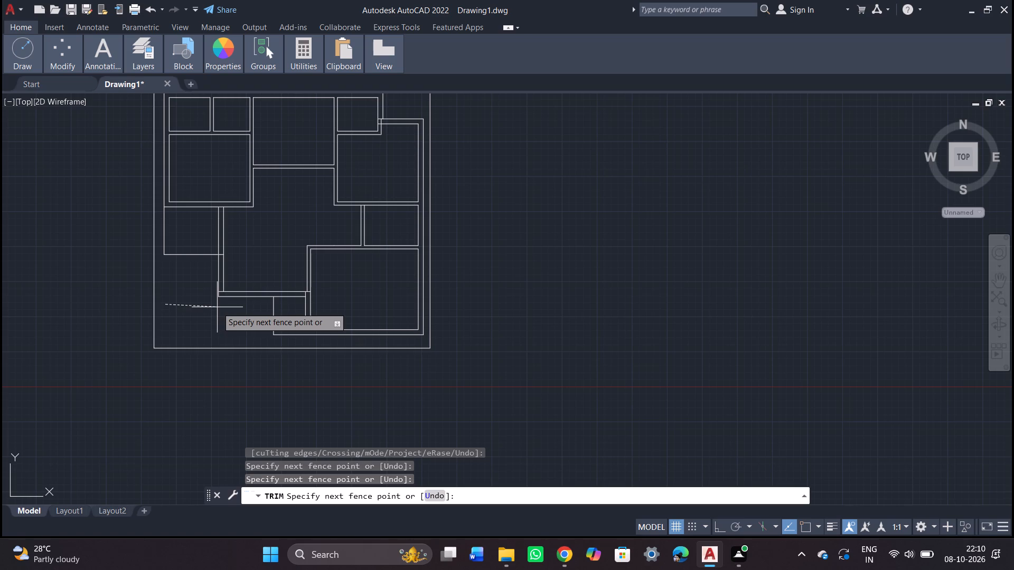
pyautogui.press('Escape')
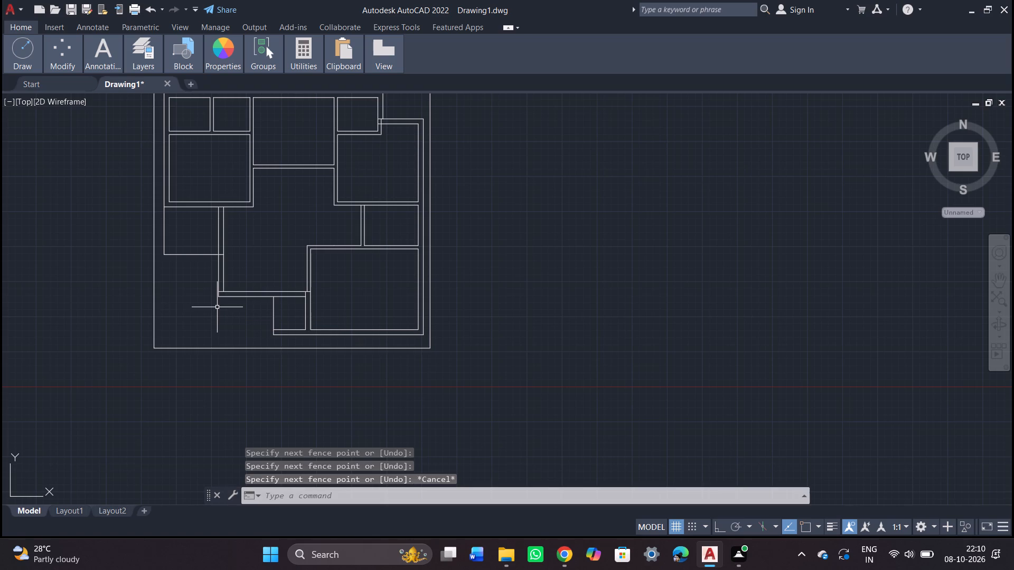
# Check the dimensions of the central hall with Quick Measure.
pyautogui.moveTo(324, 280); pyautogui.dragTo(242, 282, button='middle')
pyautogui.moveTo(241, 282); pyautogui.dragTo(266, 316, button='middle')
pyautogui.middleClick(269, 315)
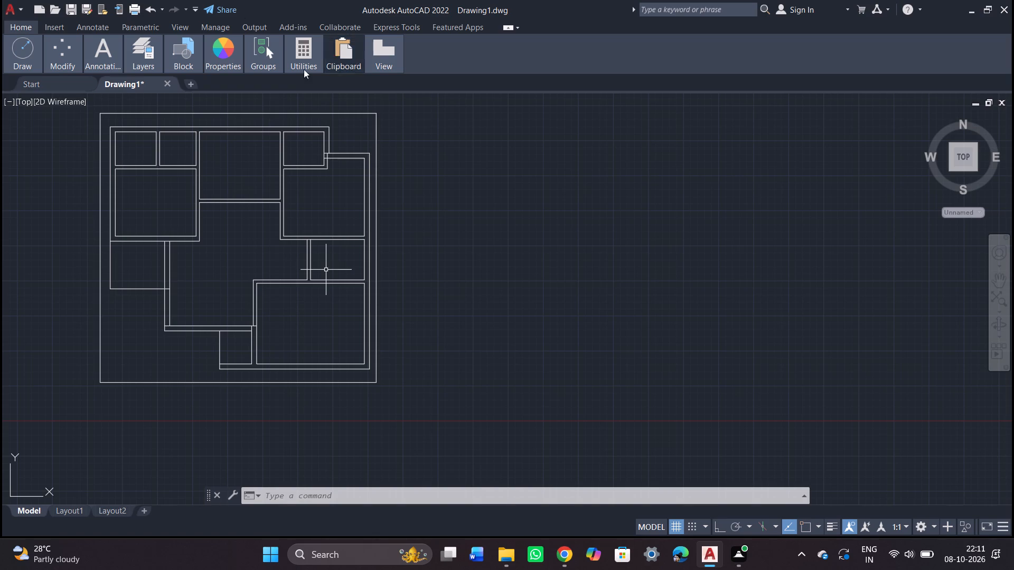
pyautogui.click(296, 55)
pyautogui.click(301, 93)
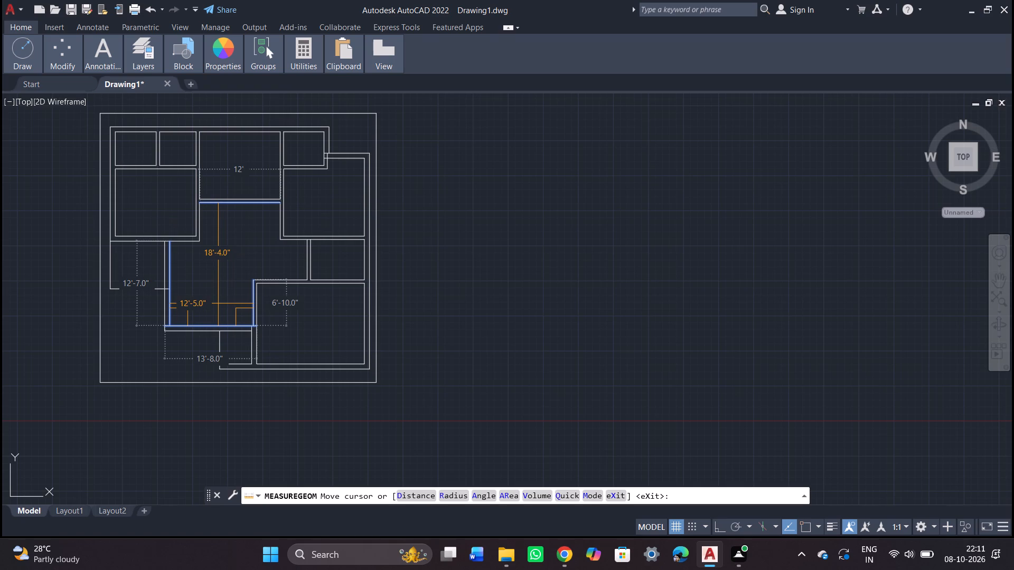
pyautogui.press('Escape')
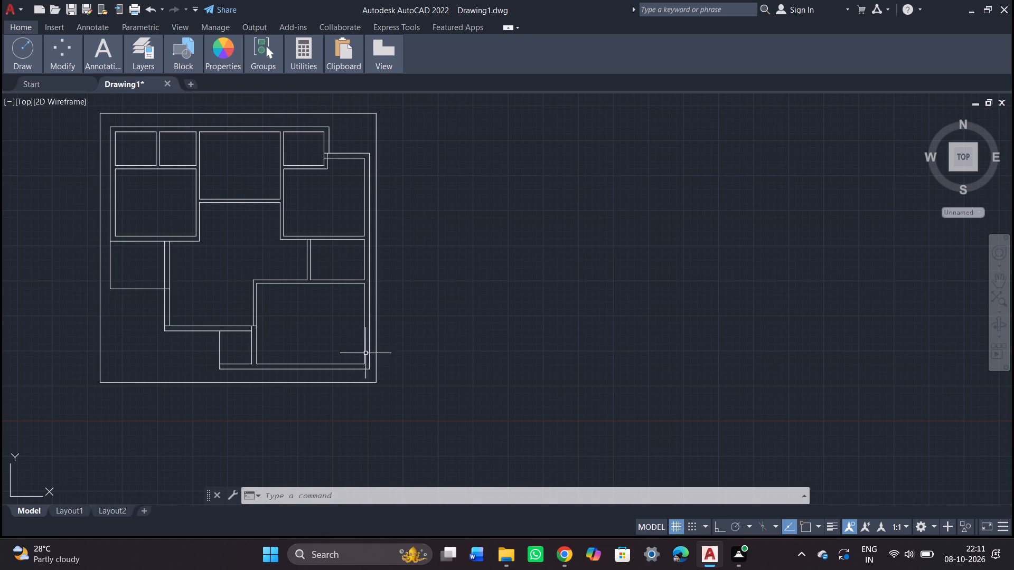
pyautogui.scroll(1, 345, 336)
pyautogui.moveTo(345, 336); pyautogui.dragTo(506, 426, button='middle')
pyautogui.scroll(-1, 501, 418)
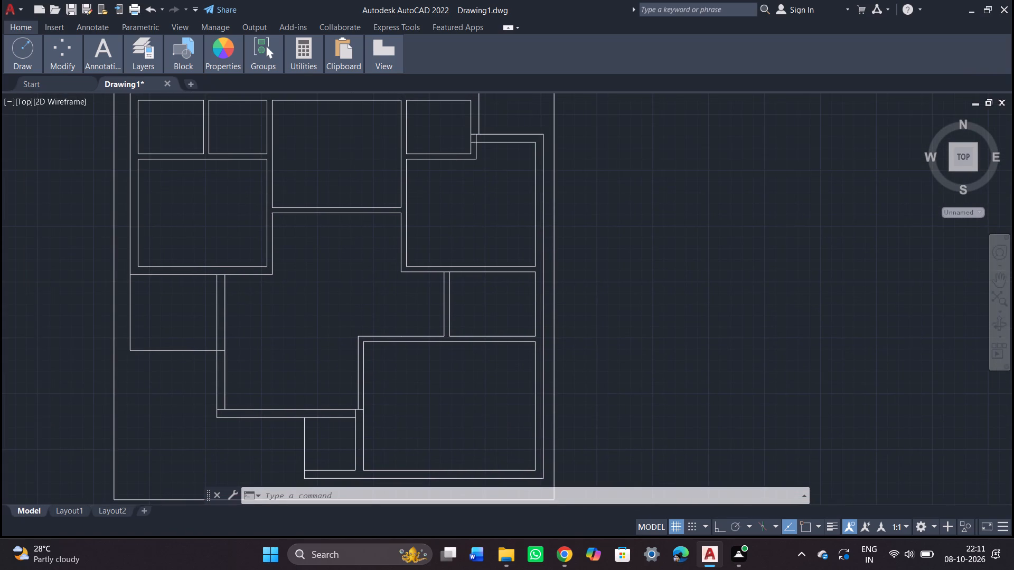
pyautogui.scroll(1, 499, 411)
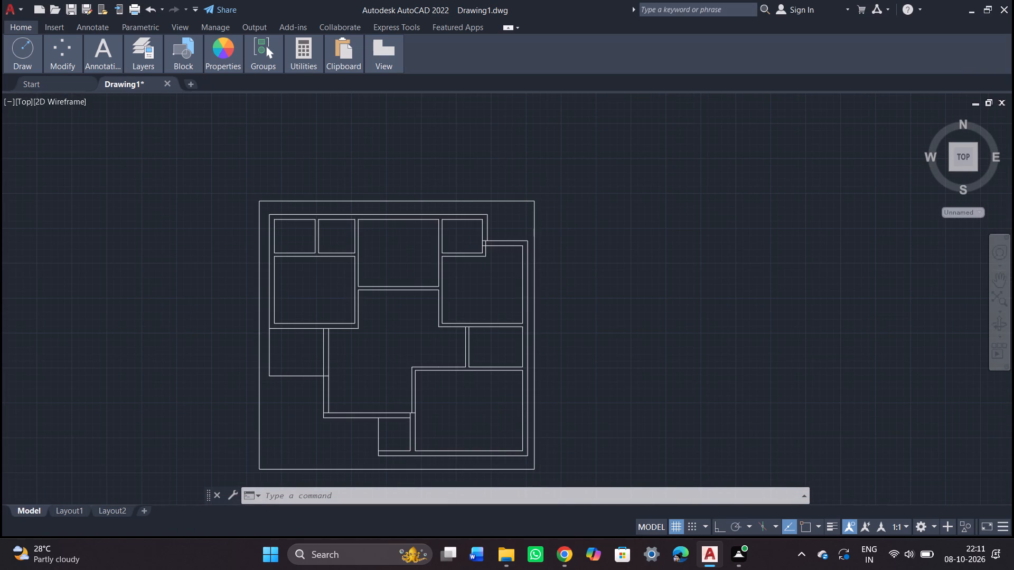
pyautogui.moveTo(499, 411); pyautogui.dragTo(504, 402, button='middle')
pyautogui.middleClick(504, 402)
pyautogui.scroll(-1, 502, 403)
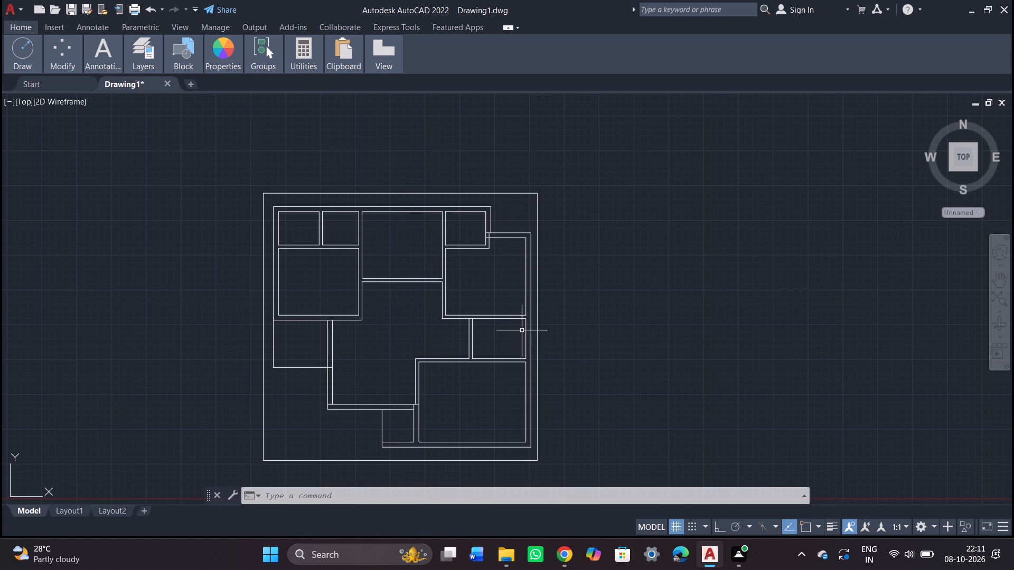
# Erase both partition lines on the left of the small room between the two right-hand rooms, and its inner right wall line.
pyautogui.scroll(1, 511, 321)
pyautogui.moveTo(511, 321); pyautogui.dragTo(520, 284, button='middle')
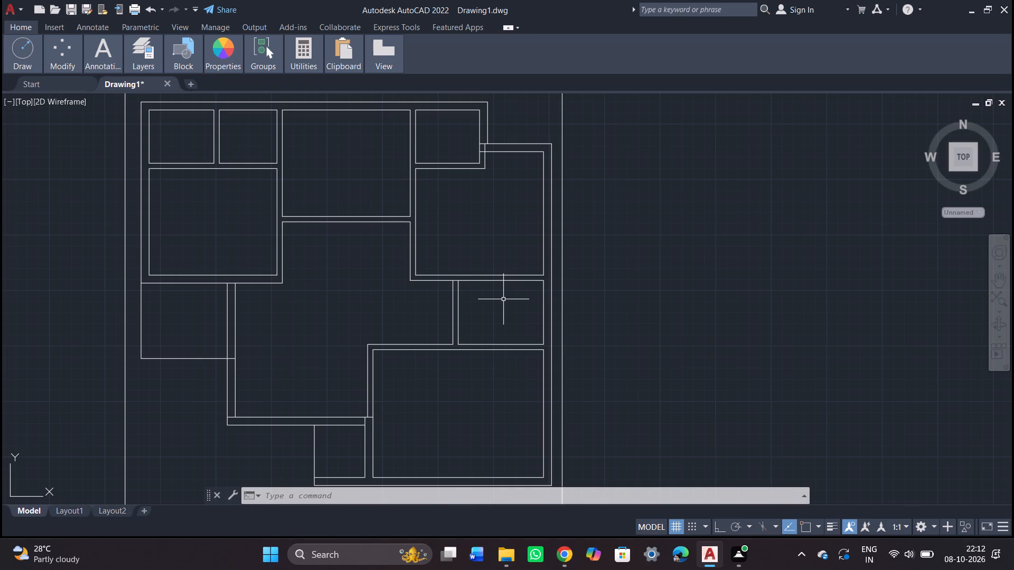
pyautogui.press('Escape')
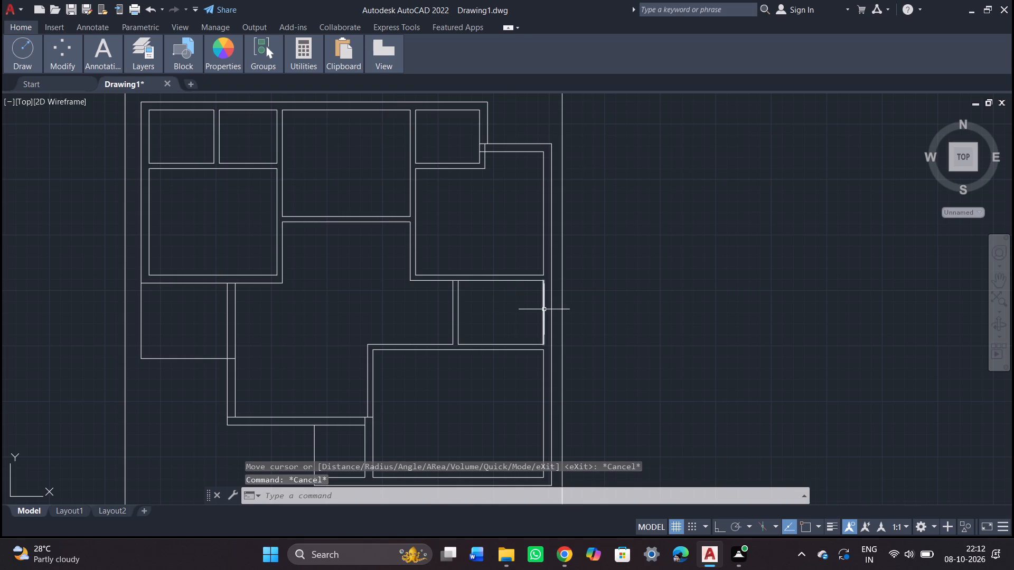
pyautogui.moveTo(481, 320); pyautogui.dragTo(481, 319)
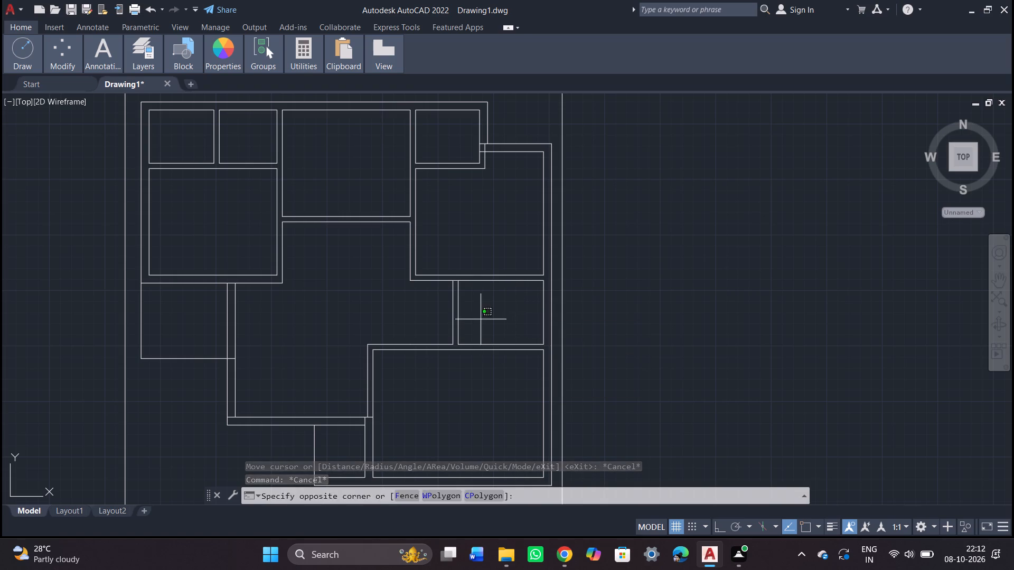
pyautogui.moveTo(481, 319); pyautogui.dragTo(420, 325)
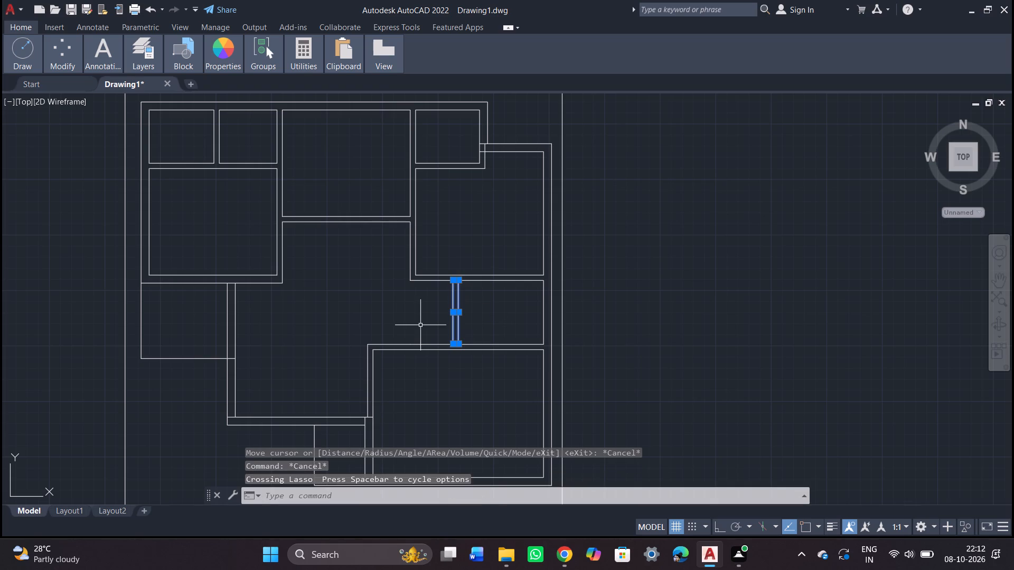
pyautogui.press('Delete')
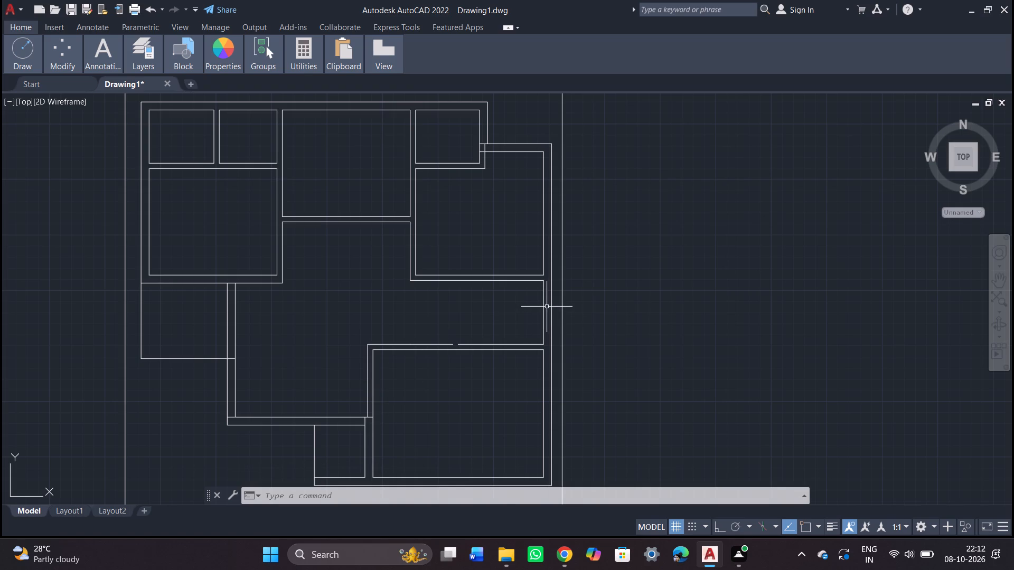
pyautogui.moveTo(547, 307); pyautogui.dragTo(536, 313)
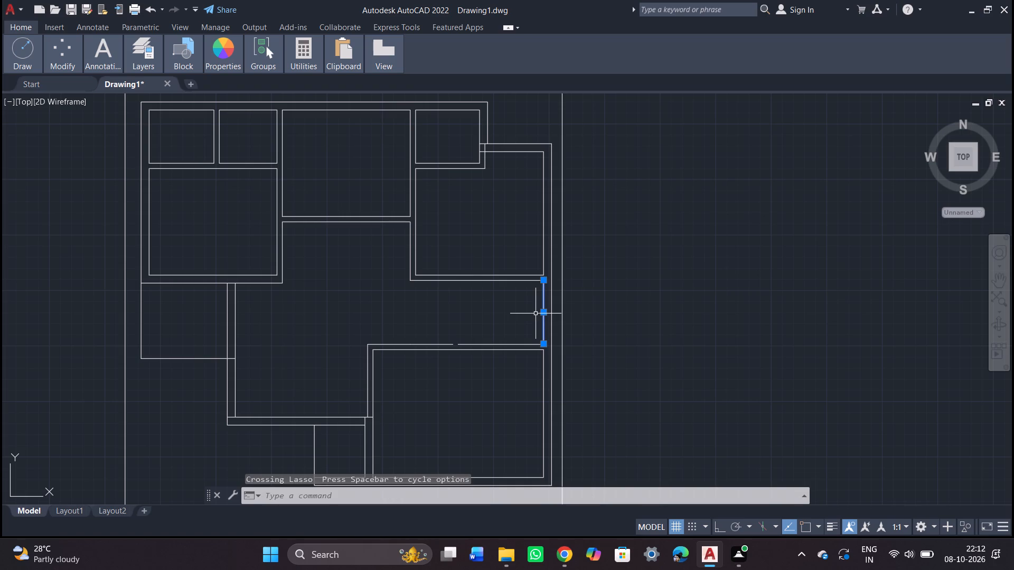
pyautogui.press('Delete')
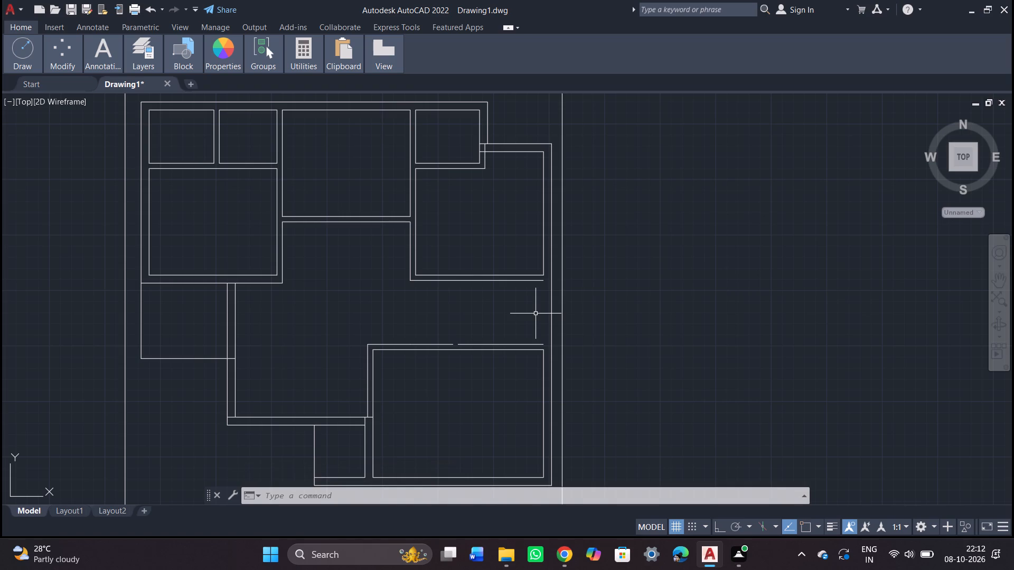
# Extend the lower line of the upper-right room's bottom wall to the exterior right wall line.
pyautogui.write('ex')
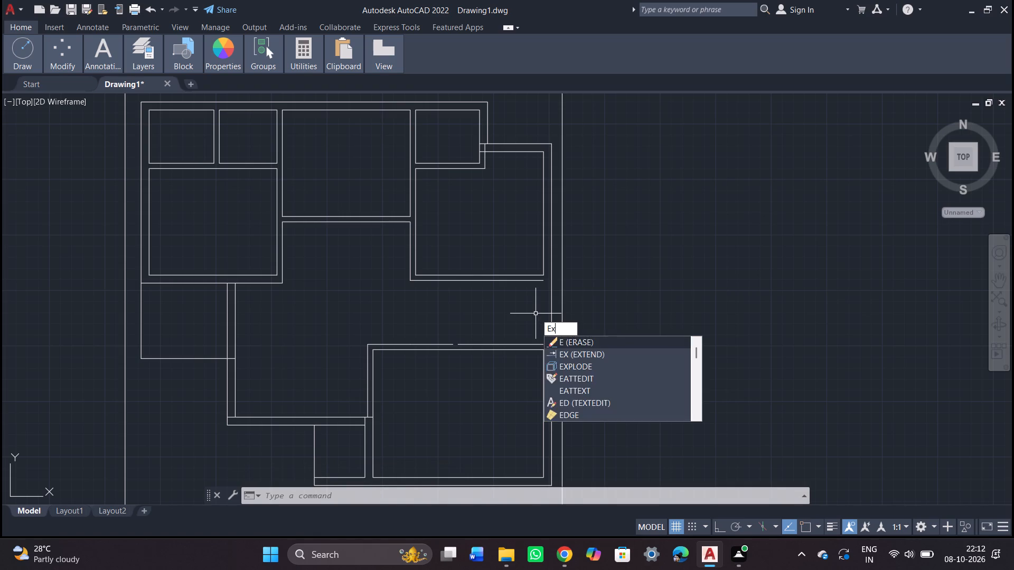
pyautogui.press('Return')
pyautogui.press('Return')
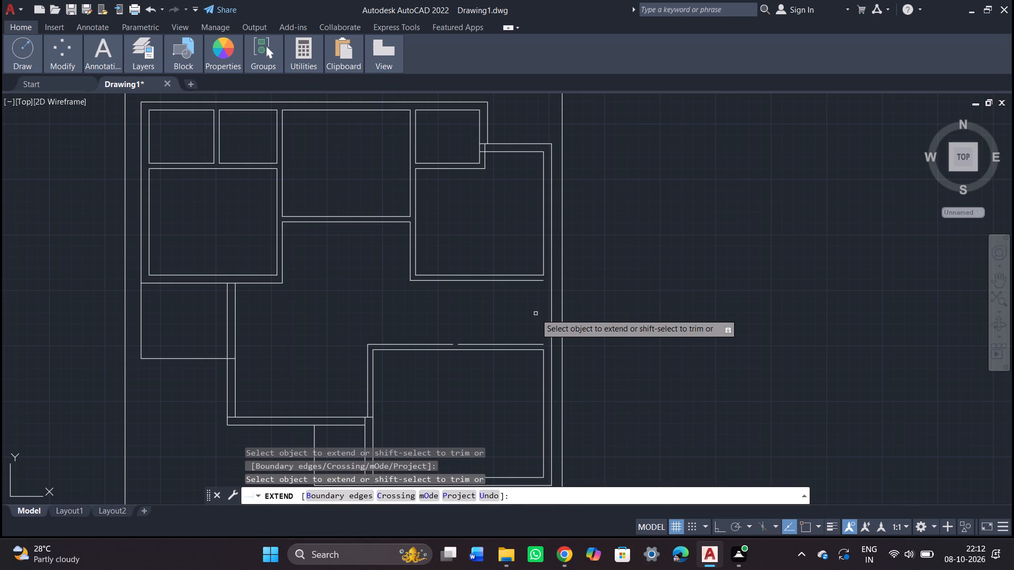
pyautogui.click(534, 281)
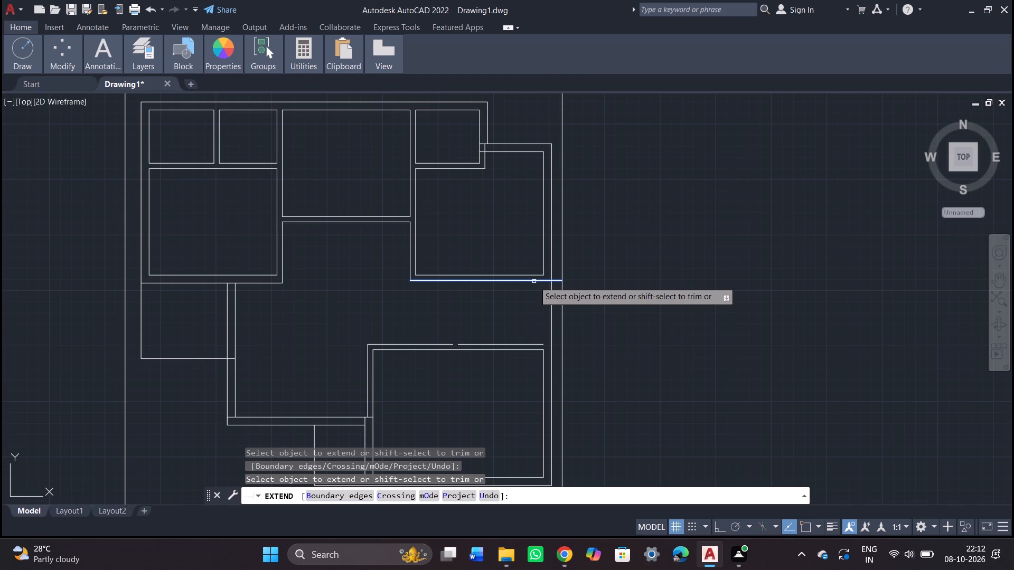
pyautogui.press('Escape')
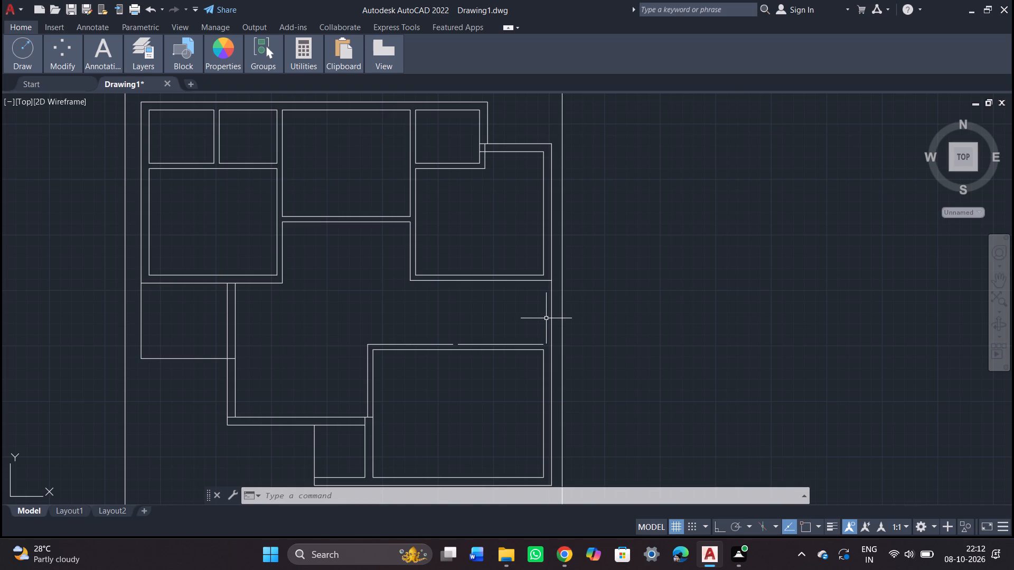
# Offset the exterior right wall line 15" inward.
pyautogui.press('o')
pyautogui.press('Return')
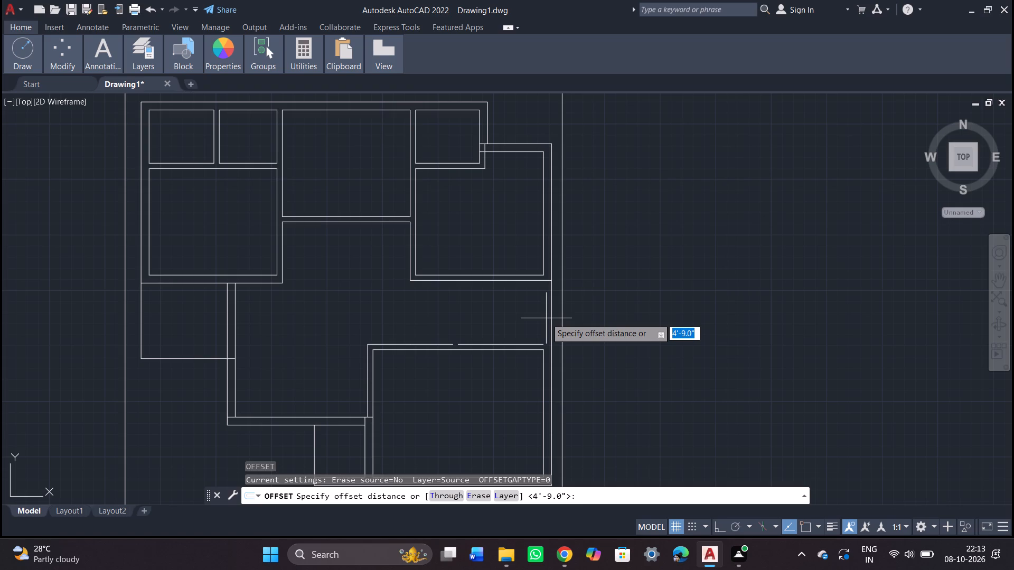
pyautogui.press('1')
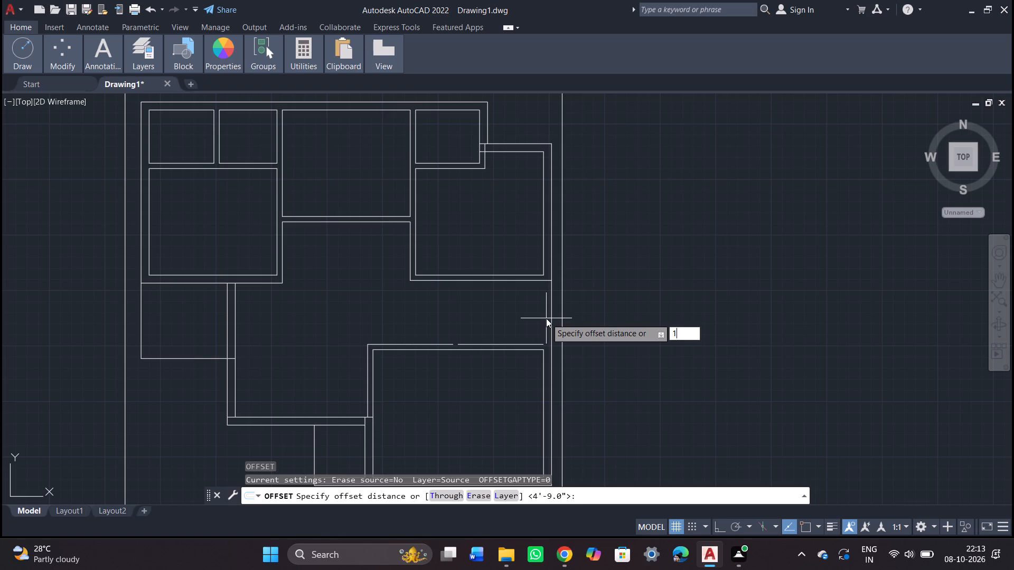
pyautogui.press('5')
pyautogui.hotkey('shift', '"')
pyautogui.press('Return')
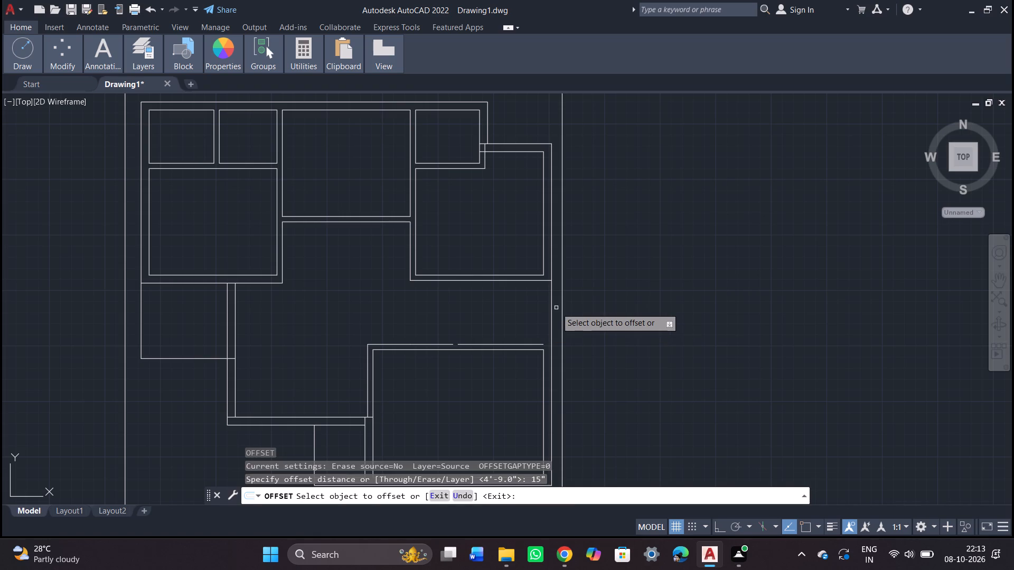
pyautogui.click(550, 318)
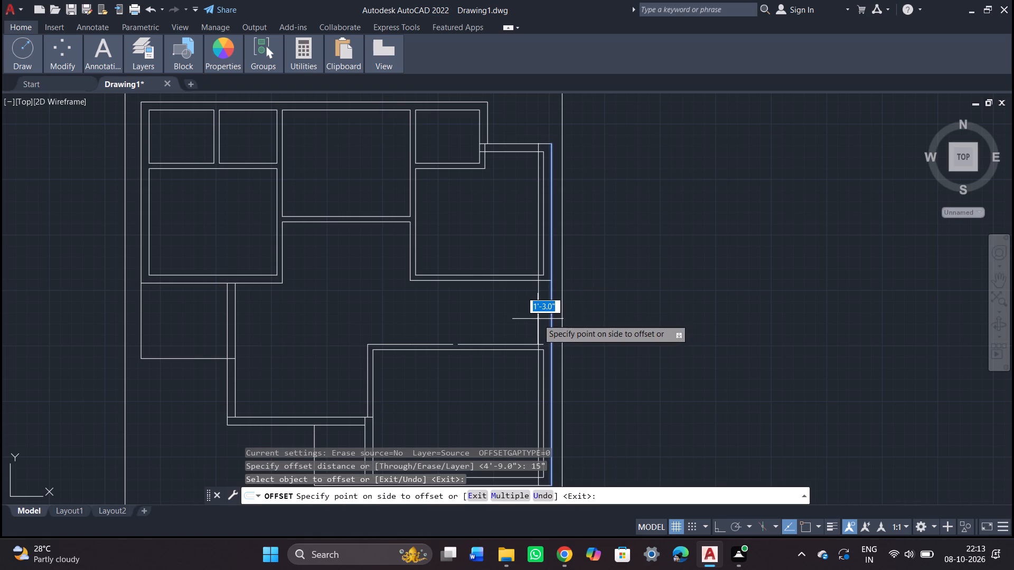
pyautogui.click(538, 319)
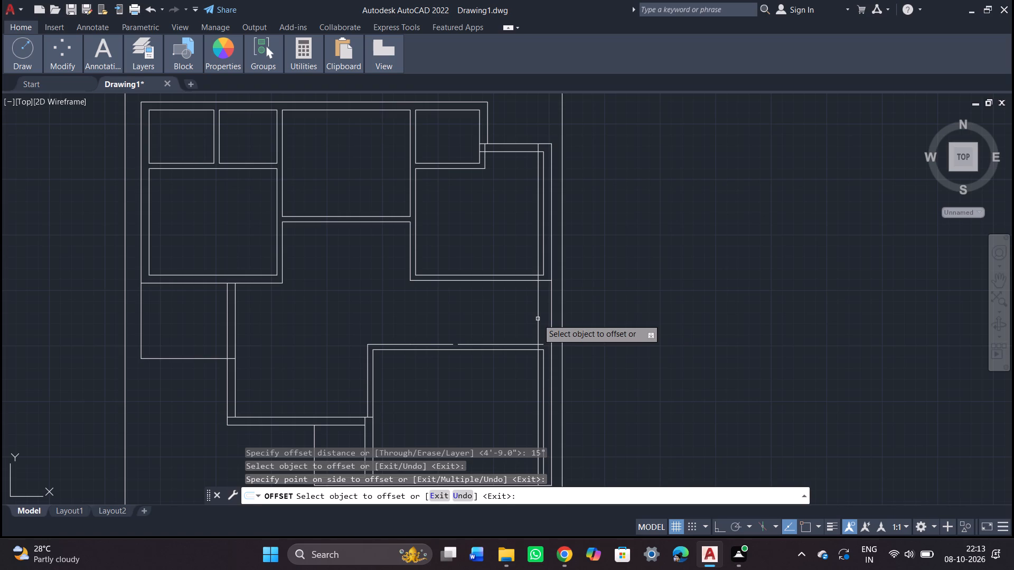
pyautogui.press('Escape')
# Trim the new 15" offset line back to the lower line of the upper-right room's bottom wall.
pyautogui.write('tr')
pyautogui.press('Return')
pyautogui.press('Return')
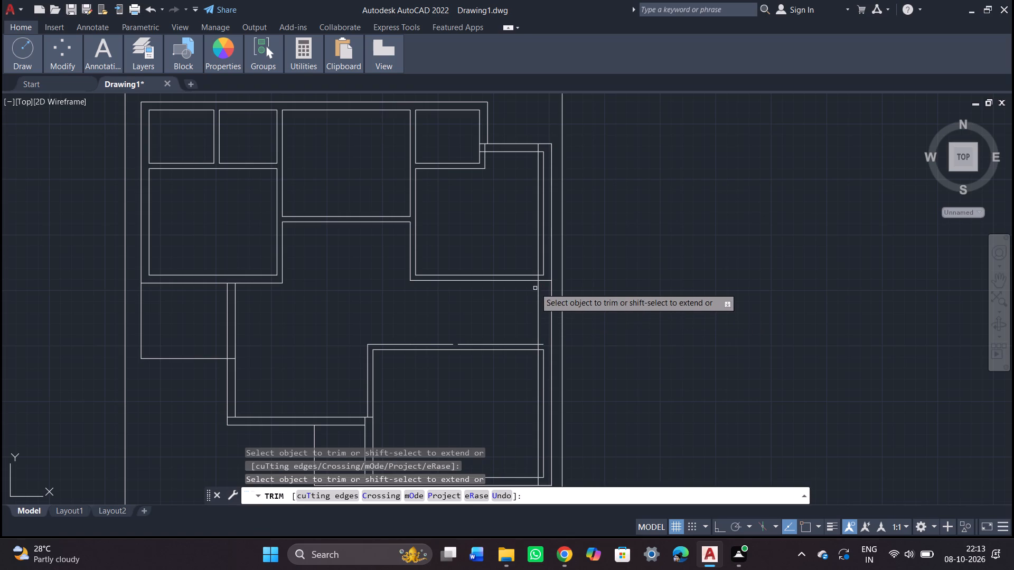
pyautogui.scroll(2, 536, 247)
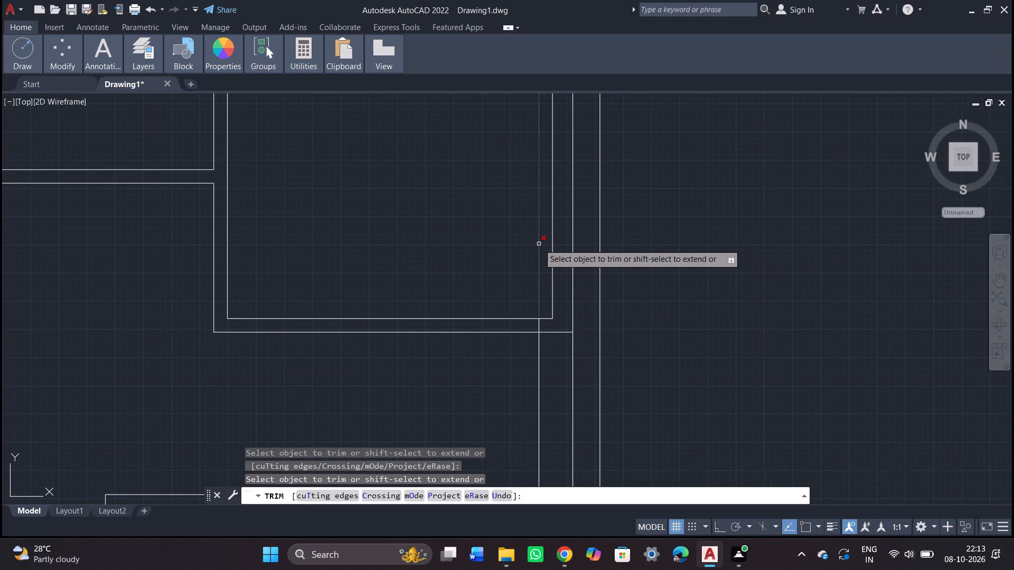
pyautogui.click(539, 244)
pyautogui.scroll(-2, 539, 244)
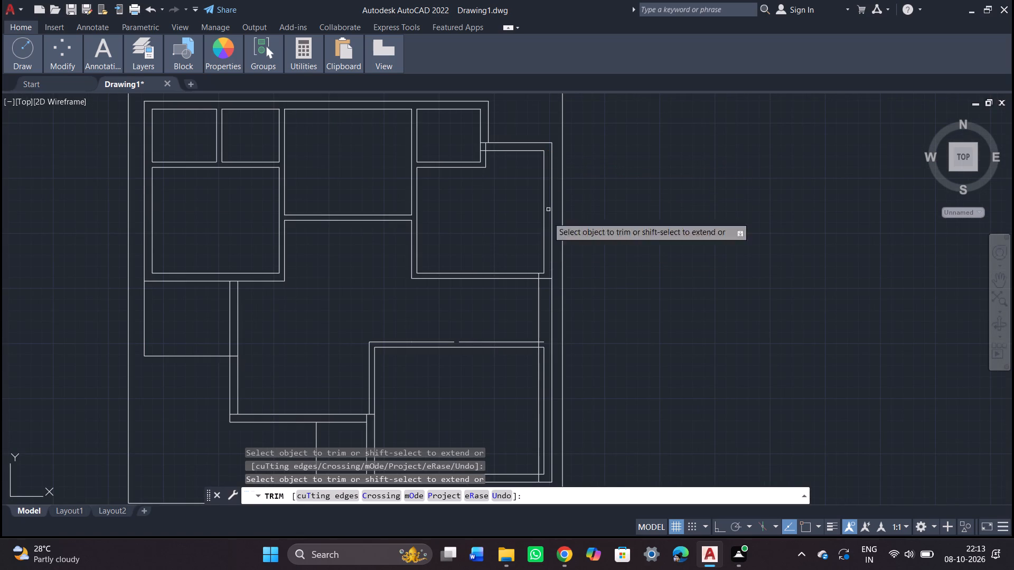
pyautogui.scroll(3, 533, 281)
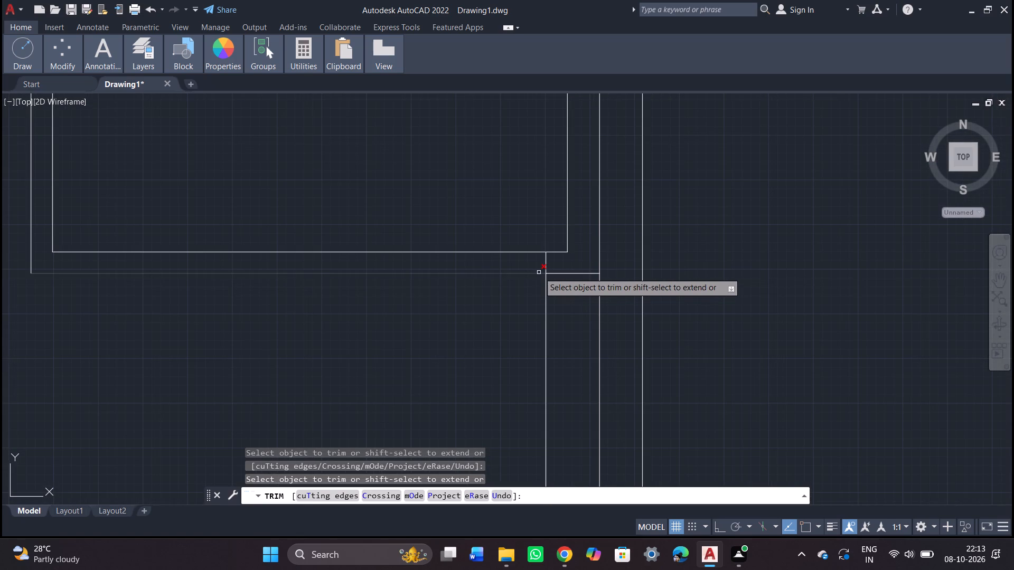
pyautogui.click(547, 267)
# Trim away the old exterior and inner right wall lines below the upper-right room, leaving the offset line as the exterior face.
pyautogui.scroll(-2, 547, 267)
pyautogui.scroll(1, 543, 272)
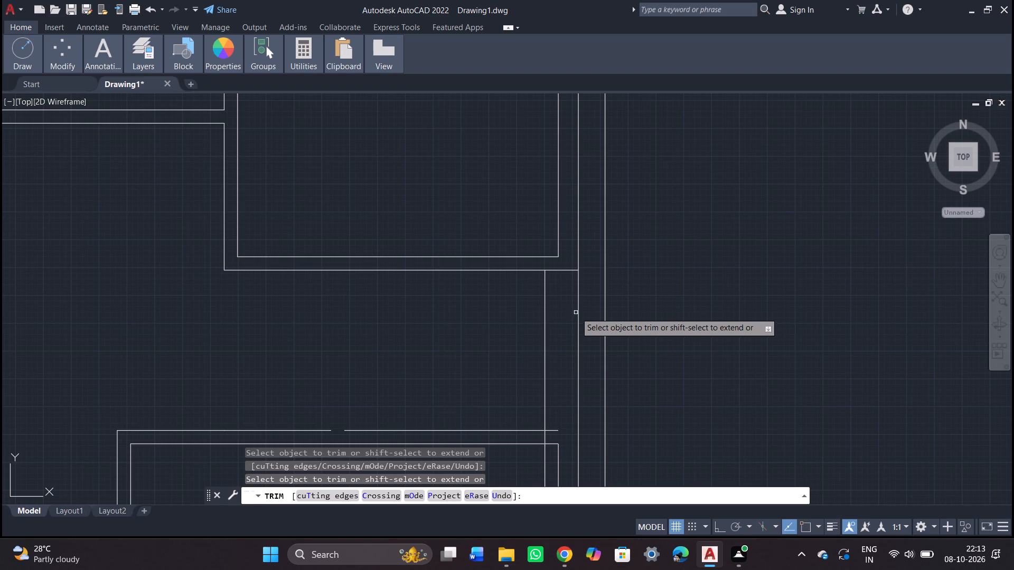
pyautogui.click(578, 312)
pyautogui.scroll(-2, 577, 312)
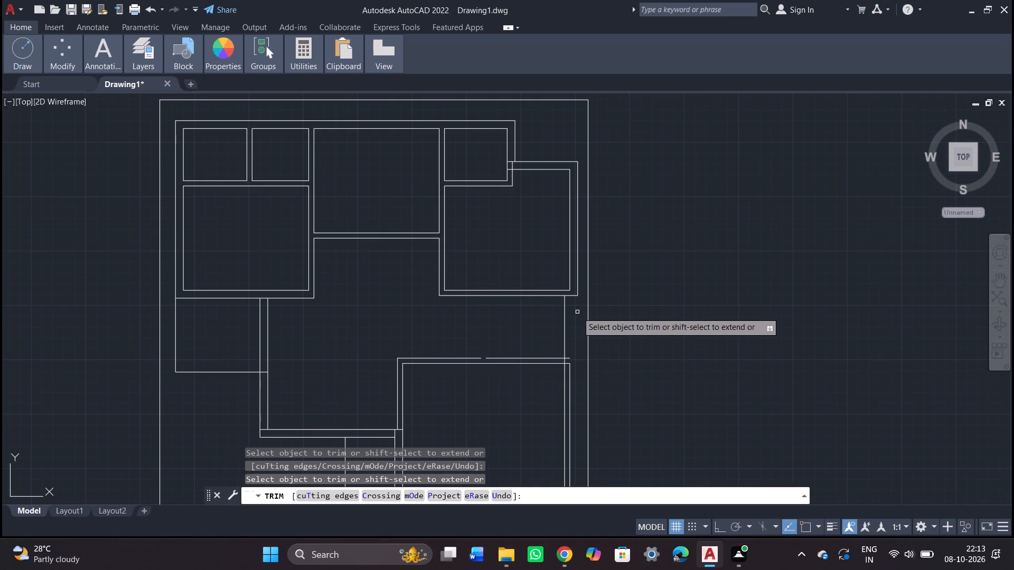
pyautogui.moveTo(572, 316); pyautogui.dragTo(586, 235, button='middle')
pyautogui.middleClick(585, 203)
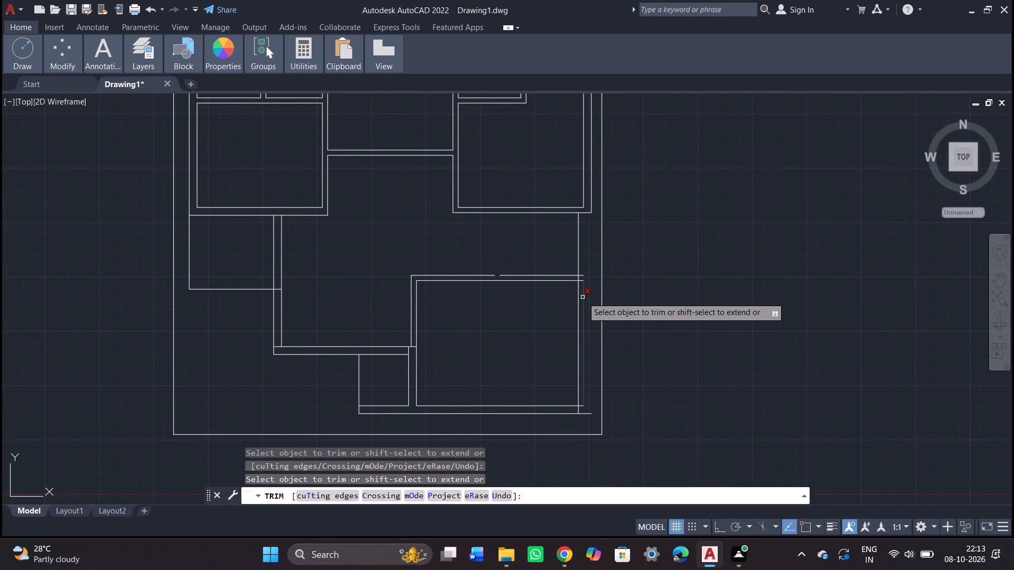
pyautogui.click(583, 297)
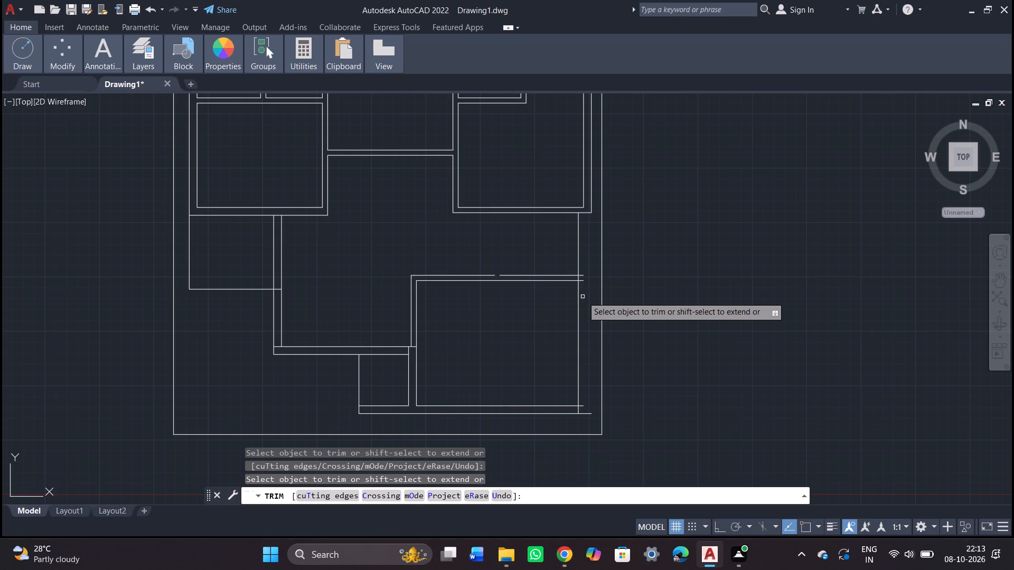
# Trim the ends of the lower-right room's top and bottom wall lines that project past the new exterior right wall line.
pyautogui.click(582, 283)
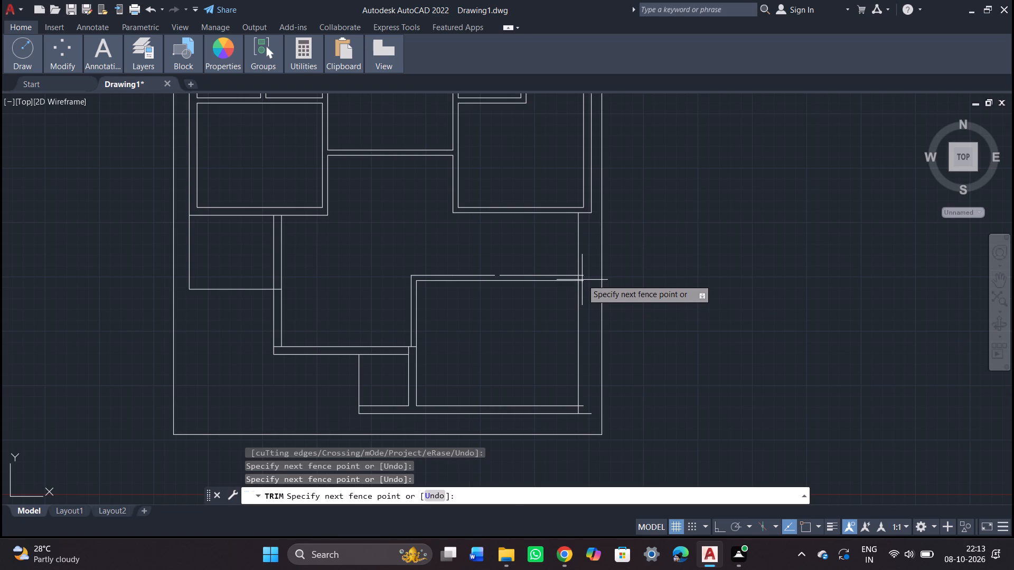
pyautogui.click(582, 273)
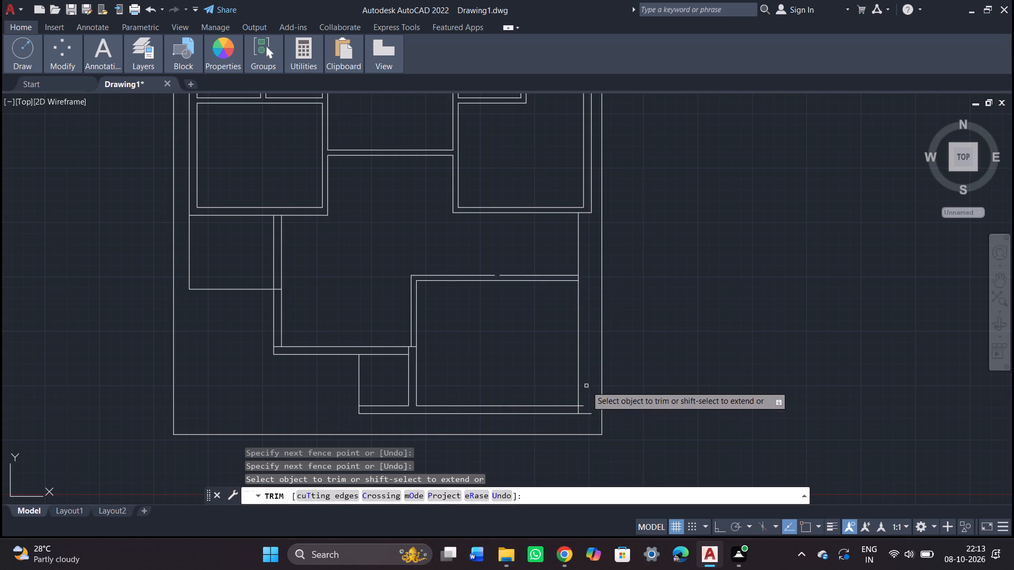
pyautogui.click(585, 405)
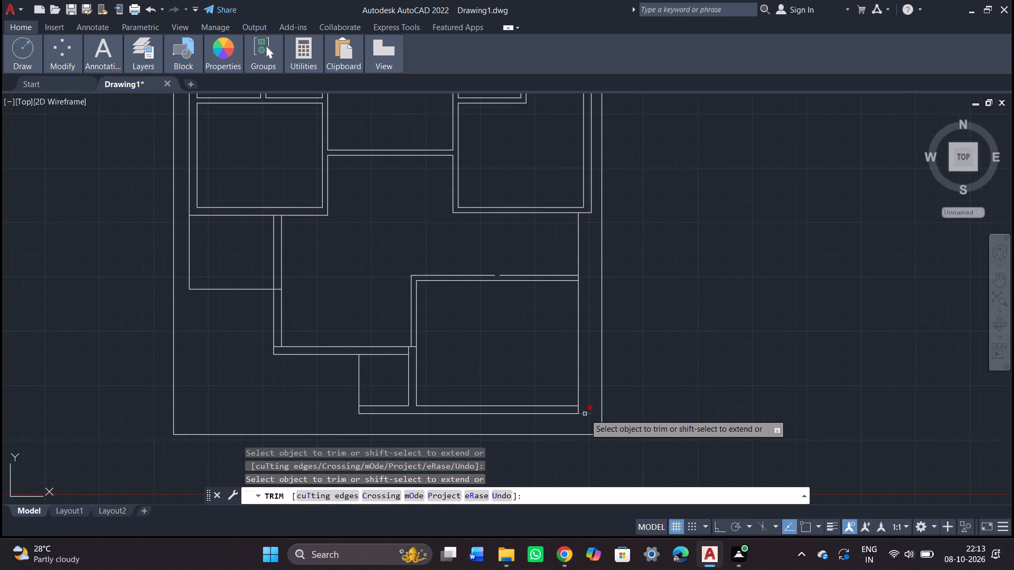
pyautogui.click(585, 414)
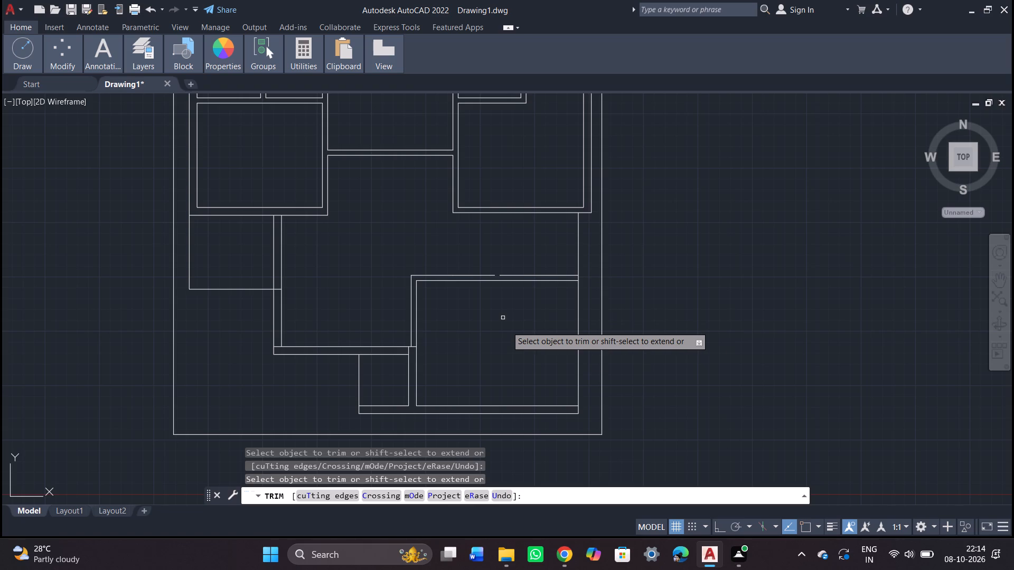
pyautogui.press('Escape')
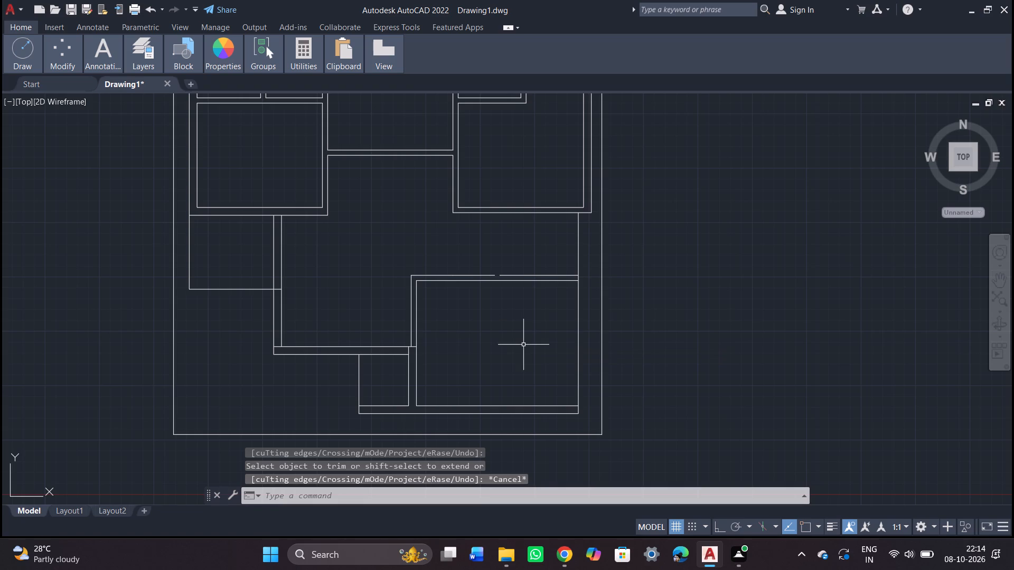
pyautogui.press('Escape')
pyautogui.press('Escape')
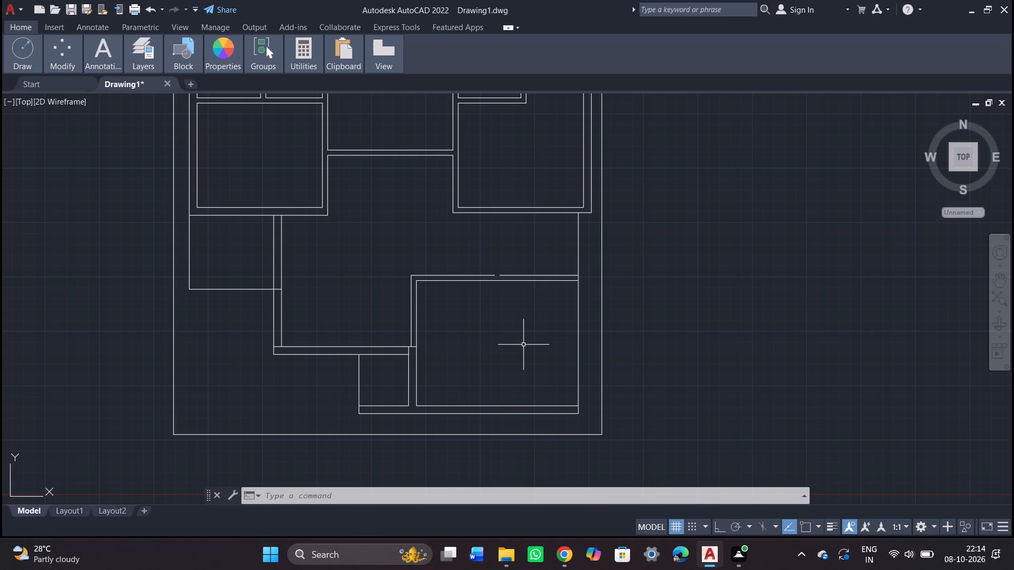
# Offset the lower-right room's new exterior right wall line 9" inward.
pyautogui.press('o')
pyautogui.press('Return')
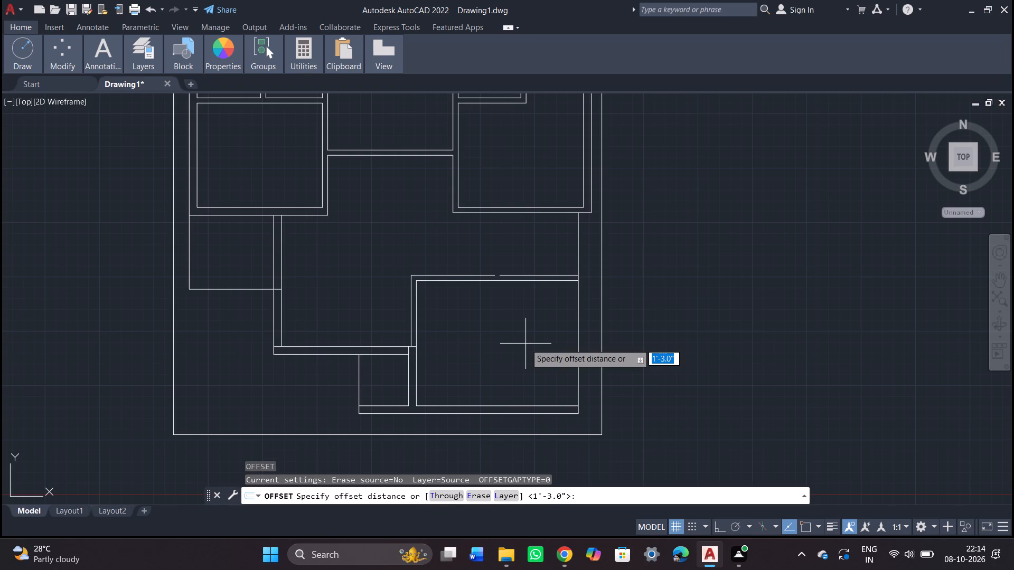
pyautogui.press('9')
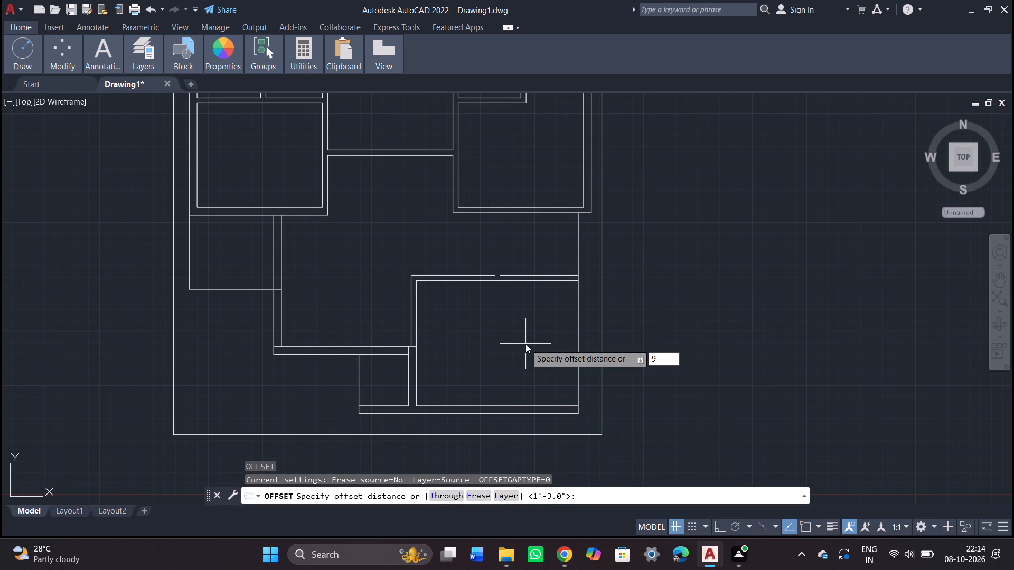
pyautogui.press('Return')
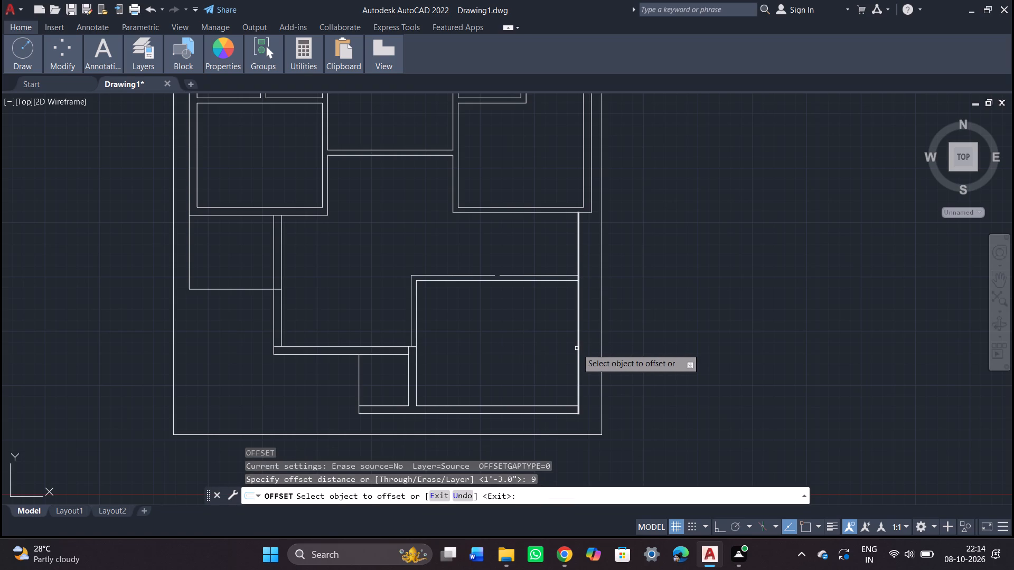
pyautogui.doubleClick(578, 348)
pyautogui.click(571, 349)
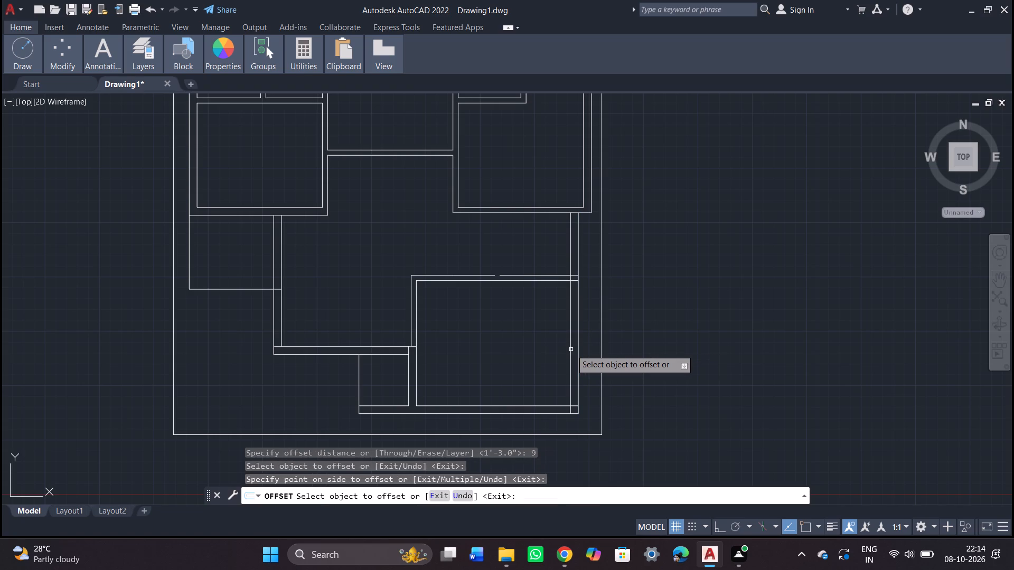
pyautogui.press('Escape')
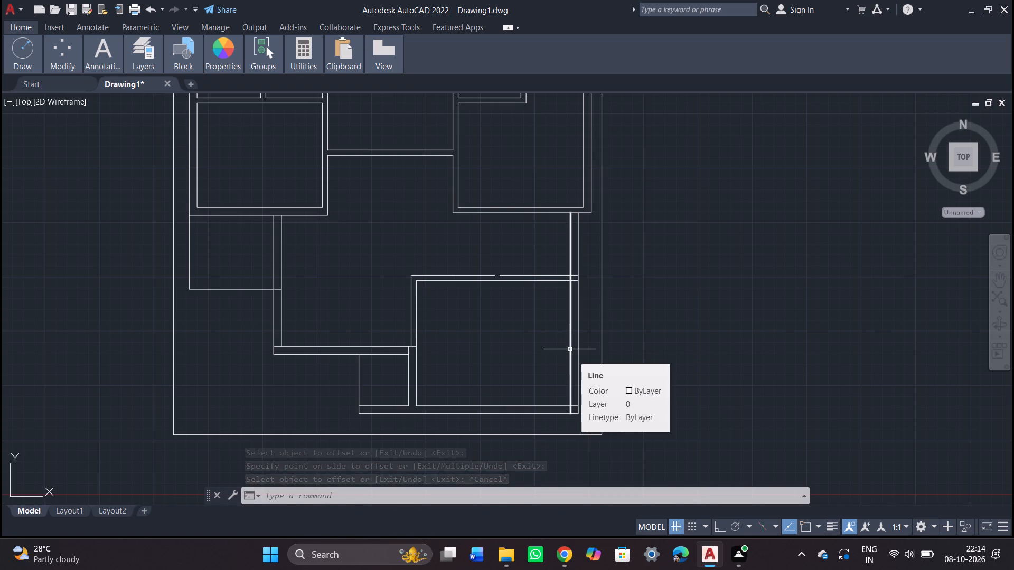
pyautogui.press('Escape')
# Trim the overlapping lines where the lower-right room's top partition meets the new right wall, leaving an open junction.
pyautogui.write('tr')
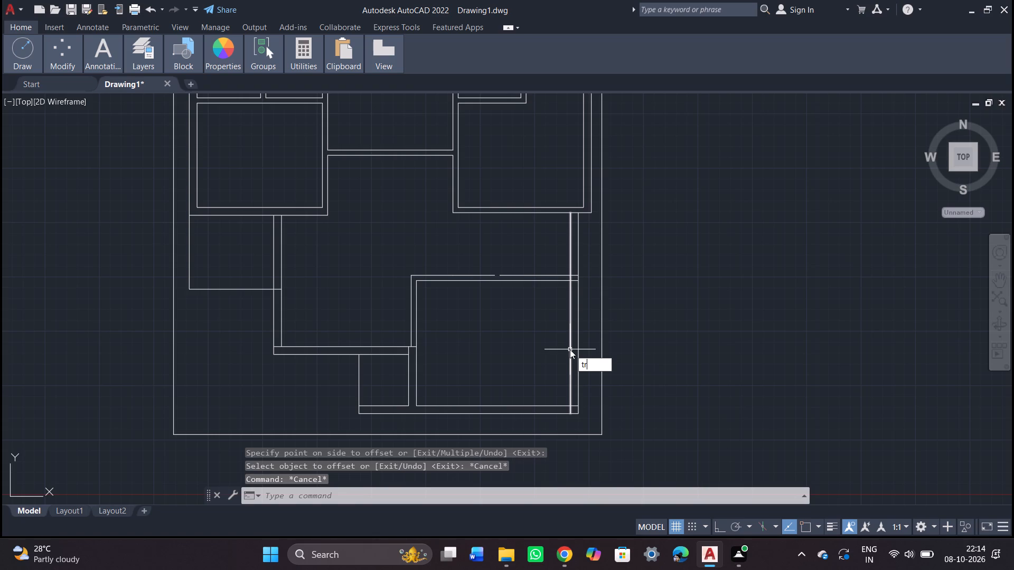
pyautogui.press('Return')
pyautogui.press('Return')
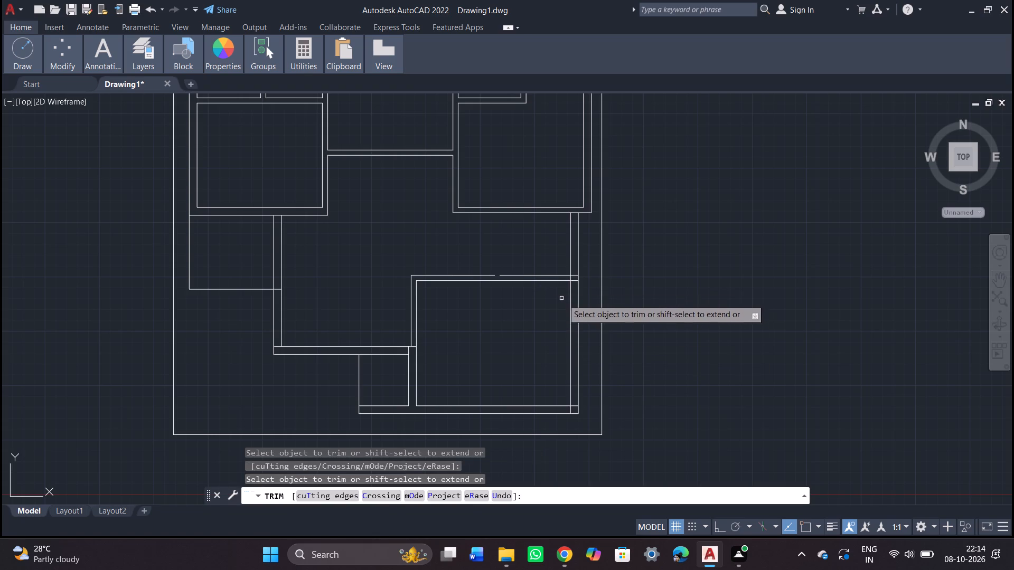
pyautogui.scroll(3, 571, 282)
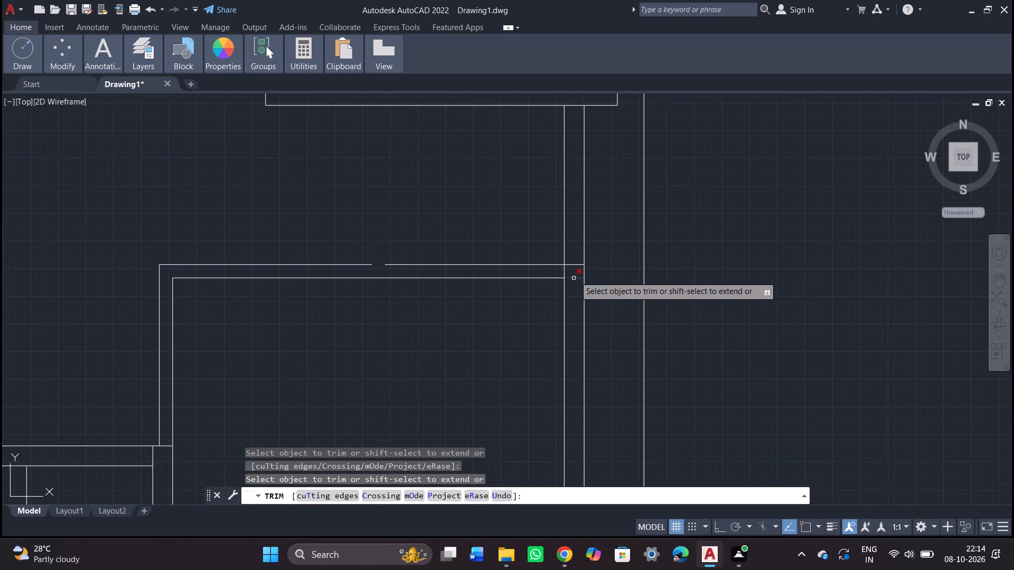
pyautogui.moveTo(574, 240); pyautogui.dragTo(574, 291)
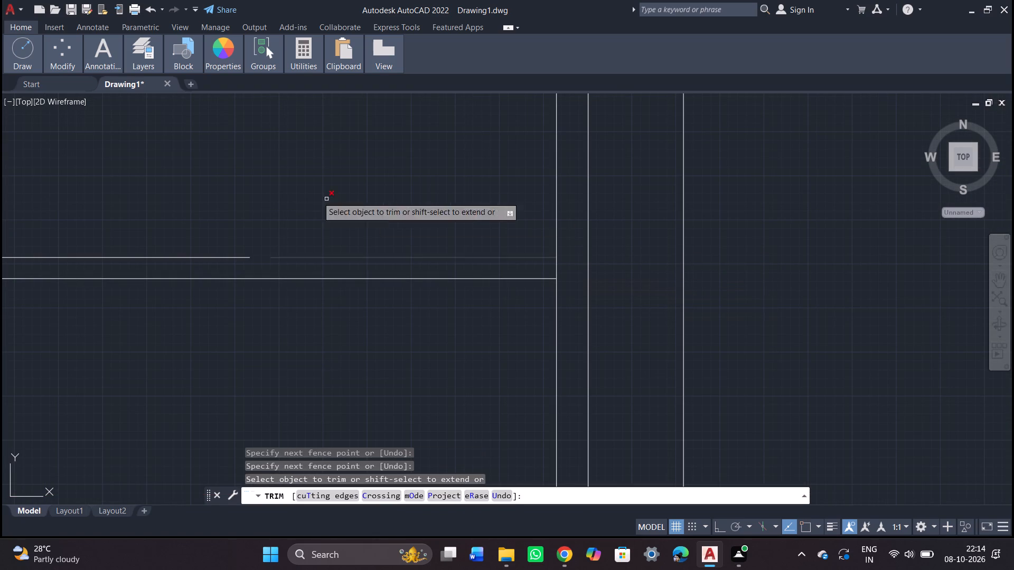
pyautogui.scroll(-2, 312, 381)
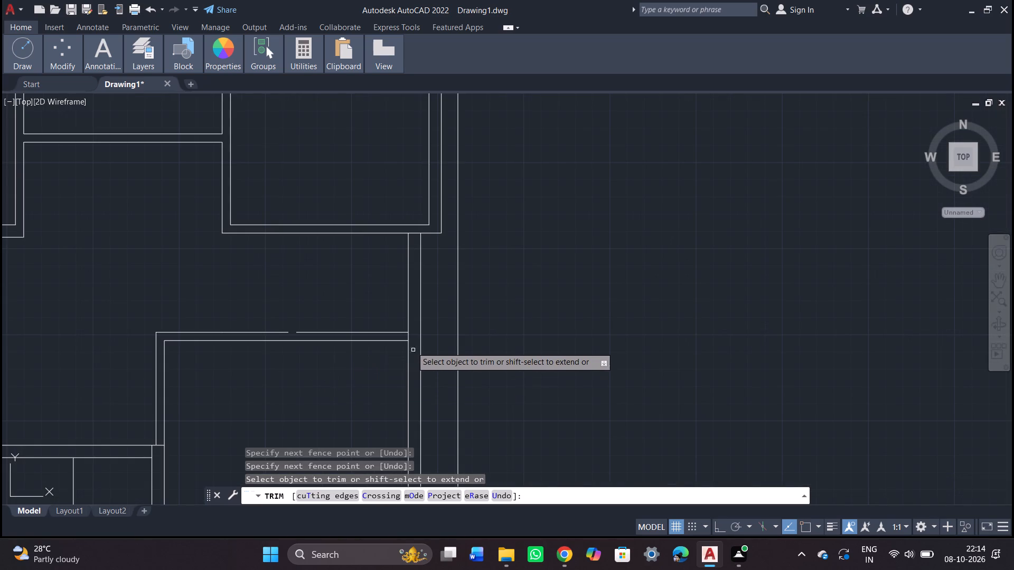
pyautogui.scroll(1, 405, 335)
pyautogui.click(409, 338)
# Trim the crossing inner wall lines at the lower-right room's bottom-right corner to form a clean corner.
pyautogui.scroll(-2, 409, 337)
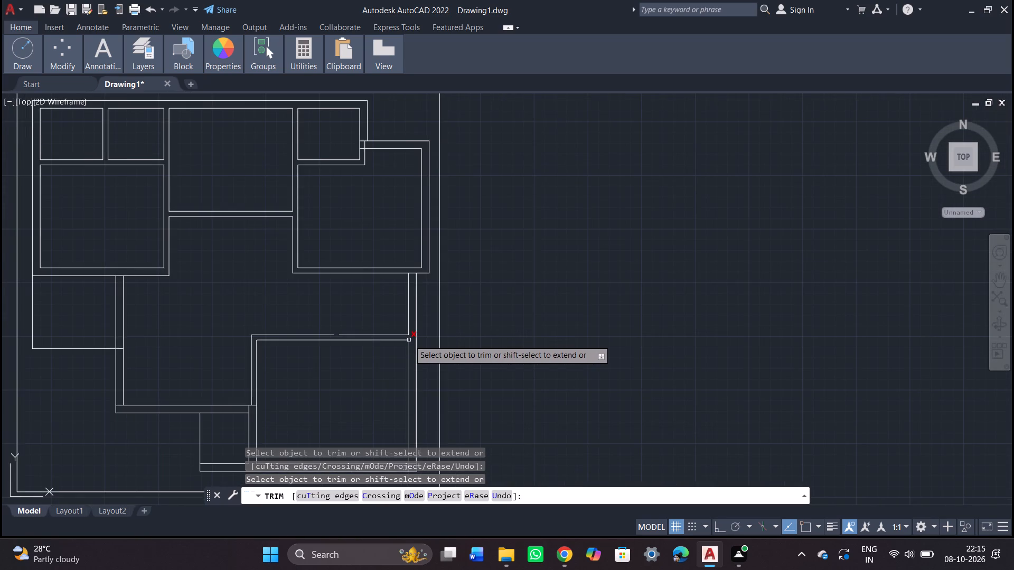
pyautogui.moveTo(409, 340); pyautogui.dragTo(453, 136, button='middle')
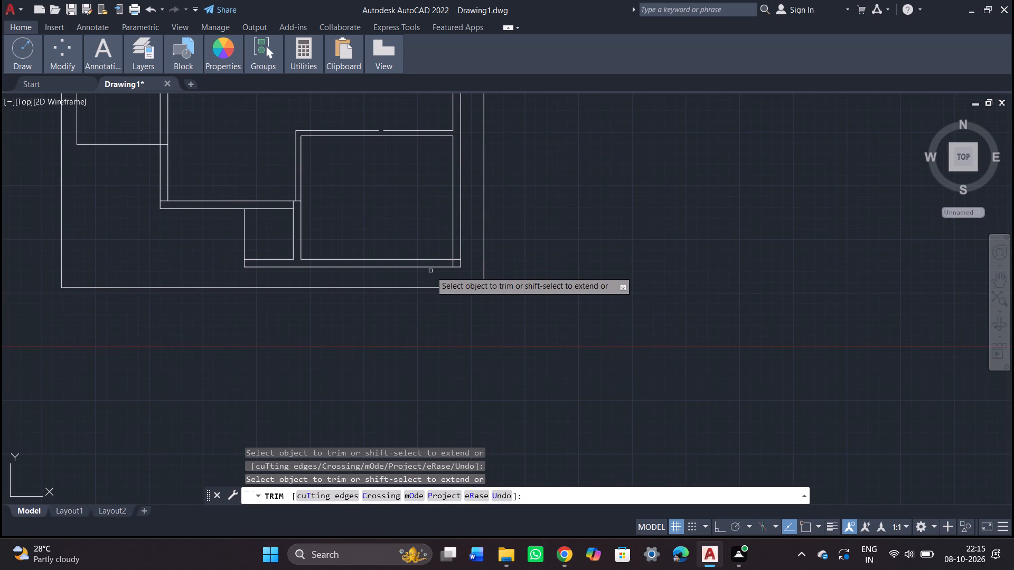
pyautogui.scroll(2, 447, 270)
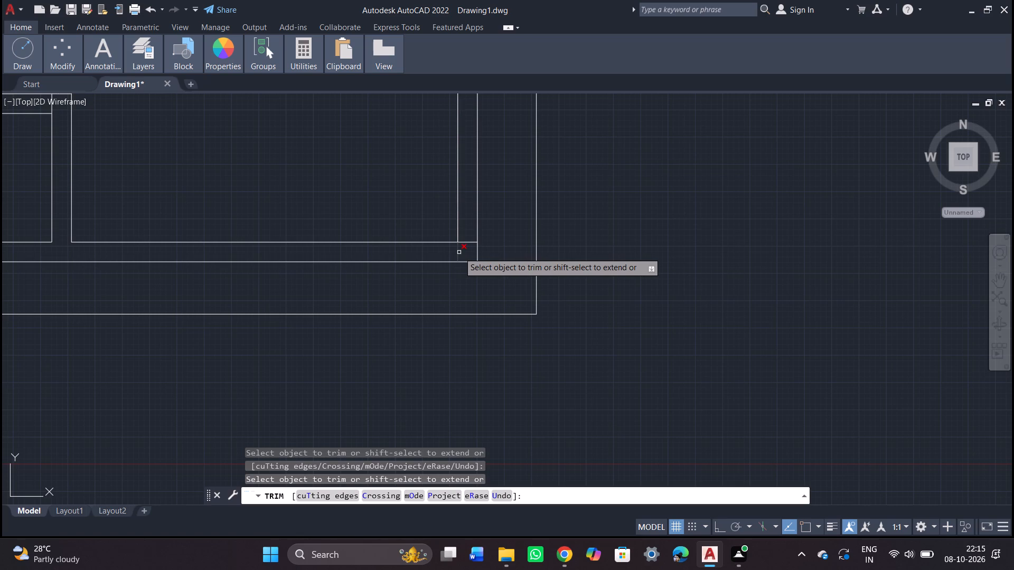
pyautogui.click(459, 252)
pyautogui.click(467, 242)
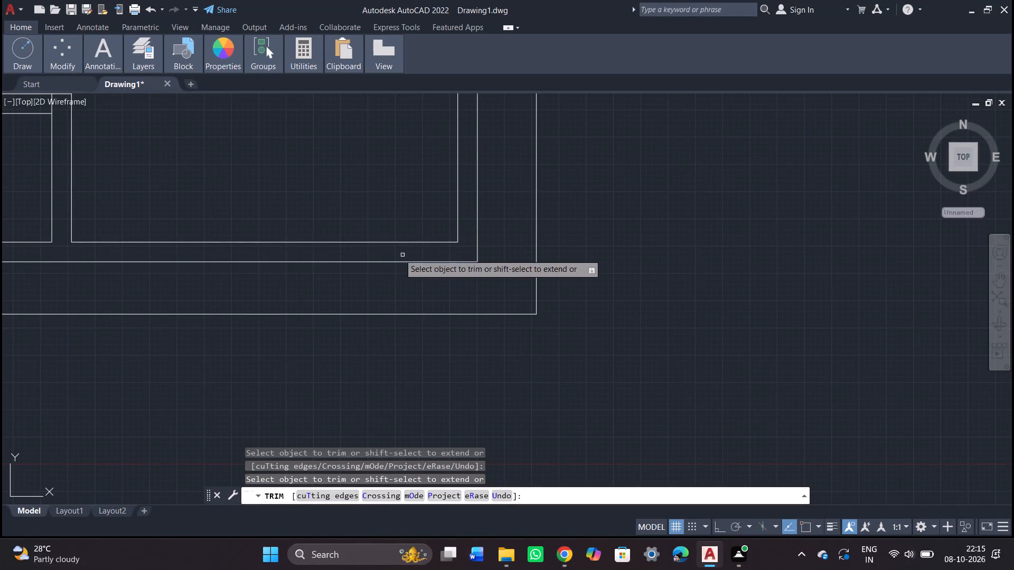
pyautogui.scroll(-2, 250, 210)
pyautogui.moveTo(251, 177); pyautogui.dragTo(273, 289, button='middle')
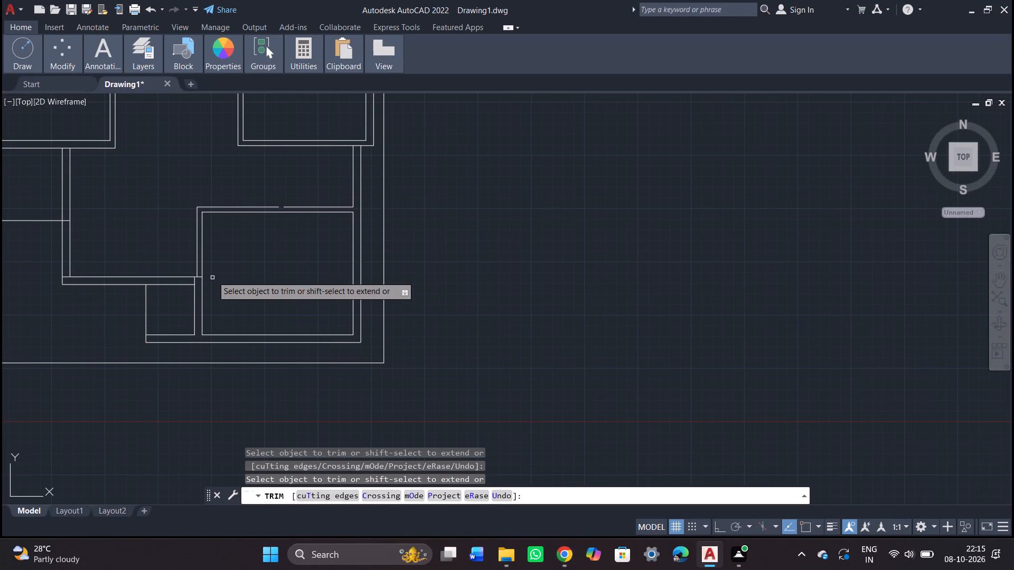
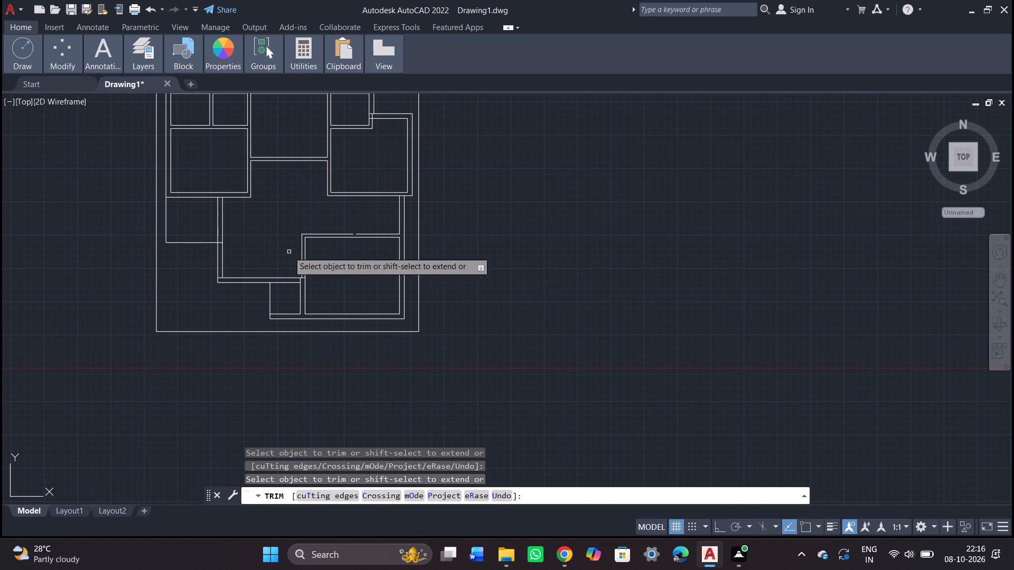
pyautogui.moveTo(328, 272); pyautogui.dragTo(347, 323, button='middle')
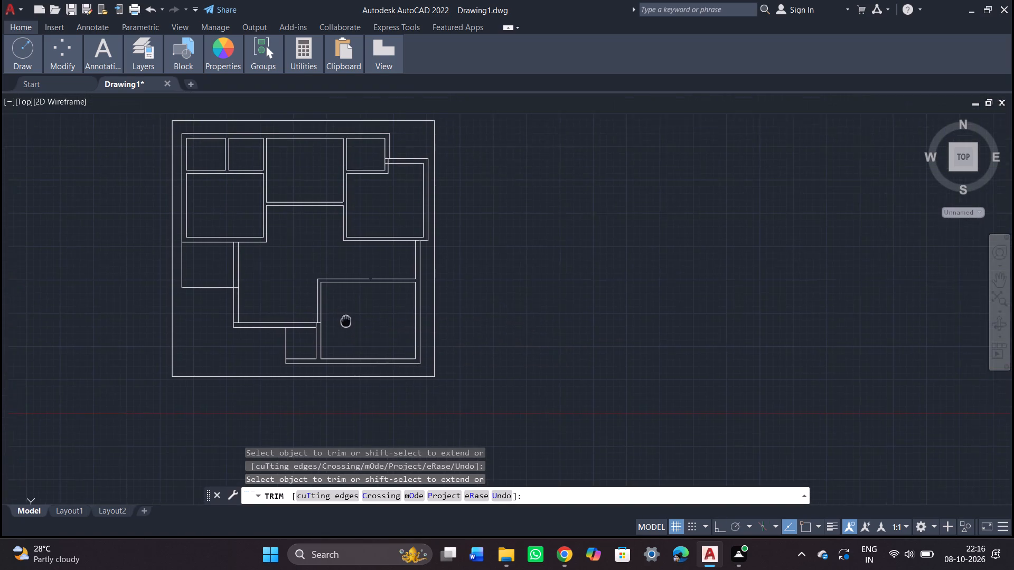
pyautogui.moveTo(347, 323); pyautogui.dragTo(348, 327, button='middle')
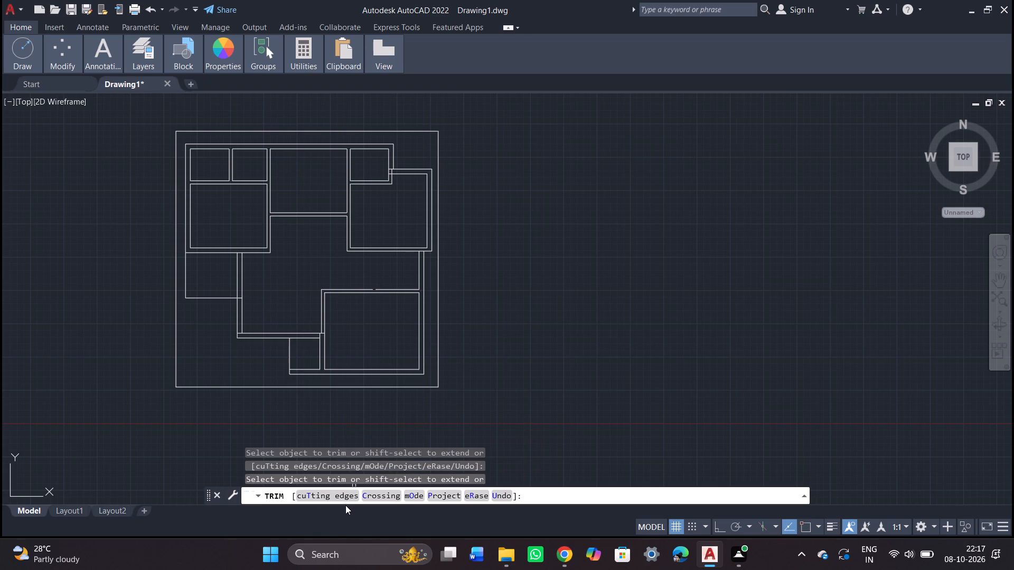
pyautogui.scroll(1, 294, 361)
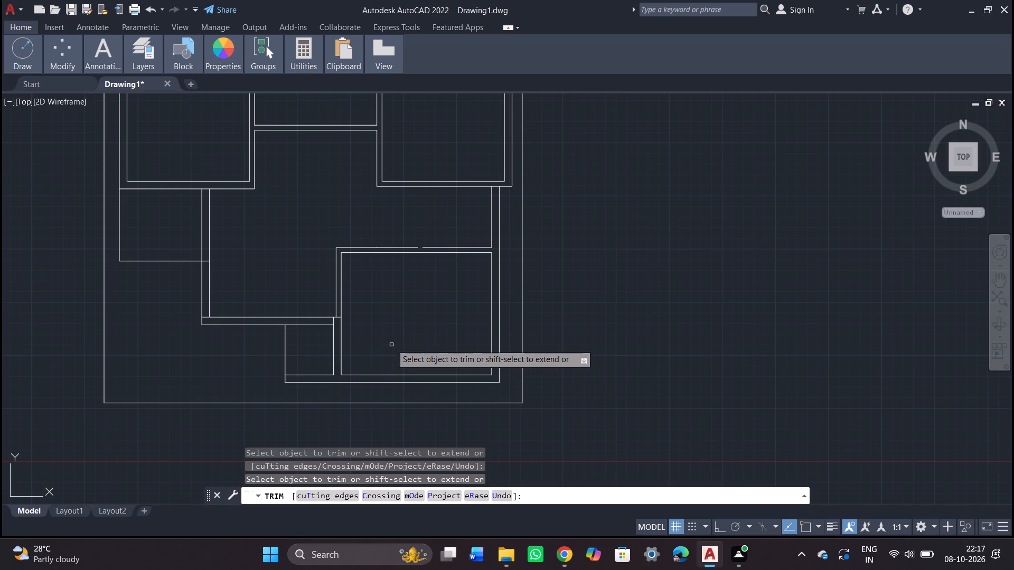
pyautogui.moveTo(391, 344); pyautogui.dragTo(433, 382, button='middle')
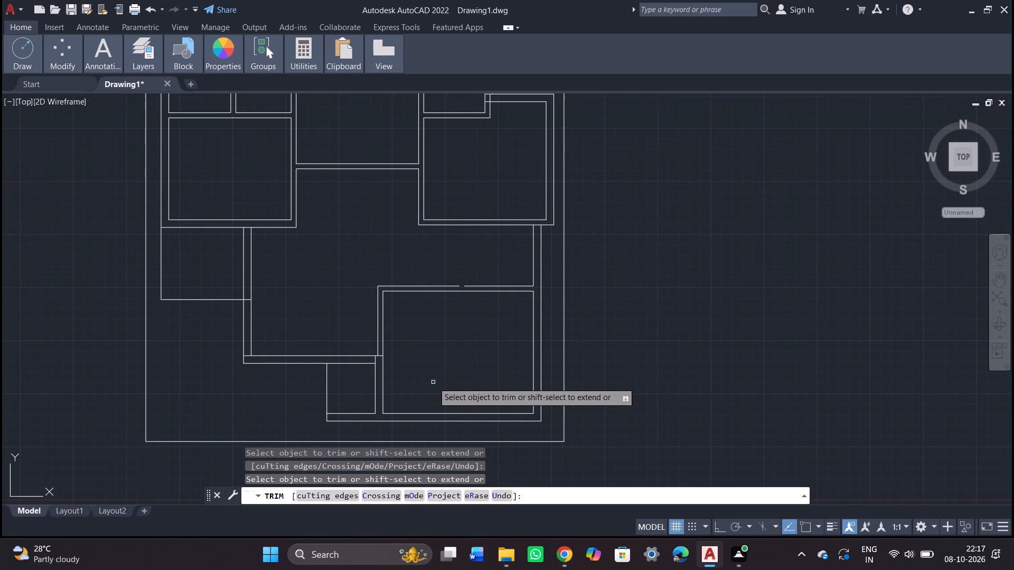
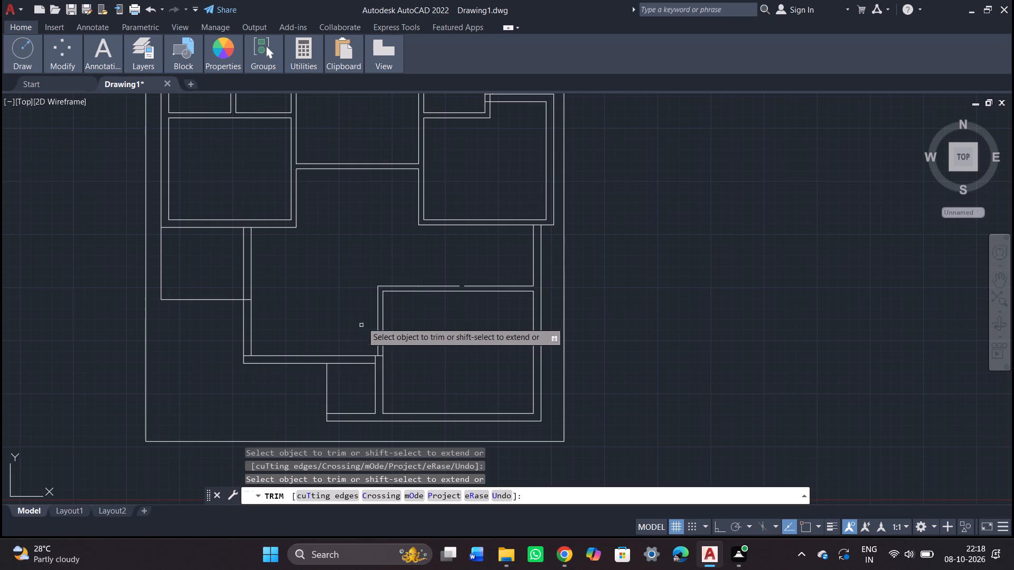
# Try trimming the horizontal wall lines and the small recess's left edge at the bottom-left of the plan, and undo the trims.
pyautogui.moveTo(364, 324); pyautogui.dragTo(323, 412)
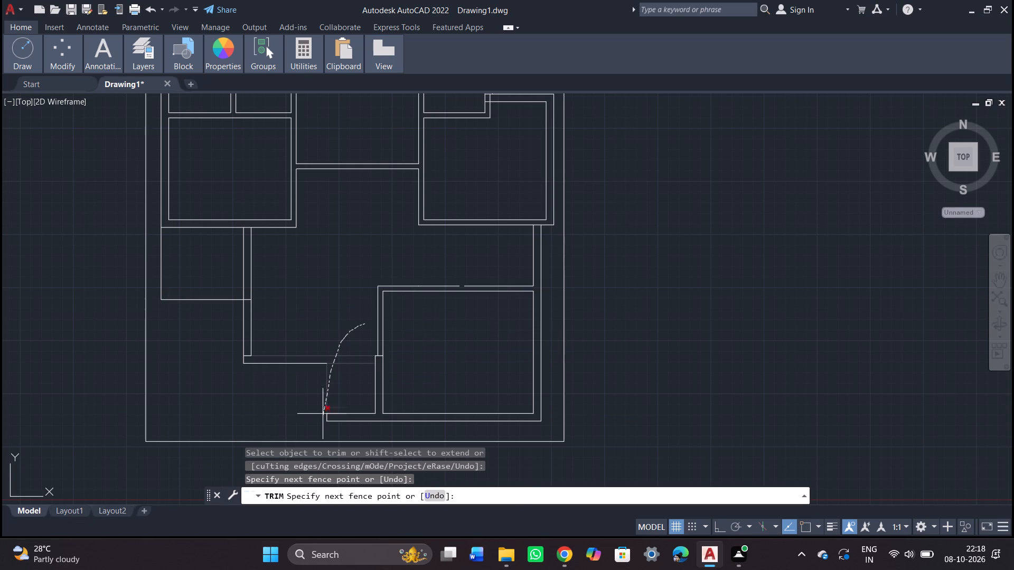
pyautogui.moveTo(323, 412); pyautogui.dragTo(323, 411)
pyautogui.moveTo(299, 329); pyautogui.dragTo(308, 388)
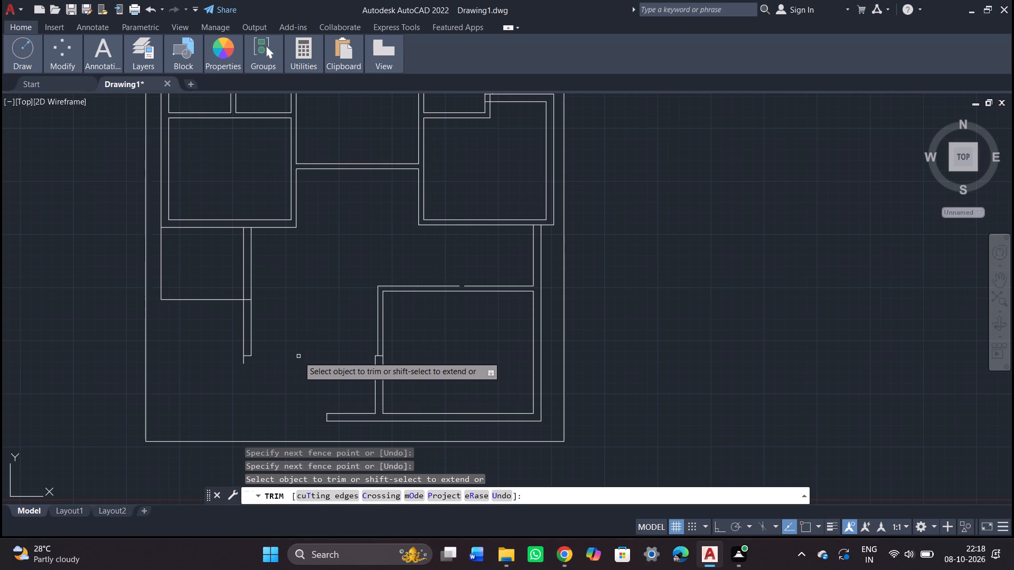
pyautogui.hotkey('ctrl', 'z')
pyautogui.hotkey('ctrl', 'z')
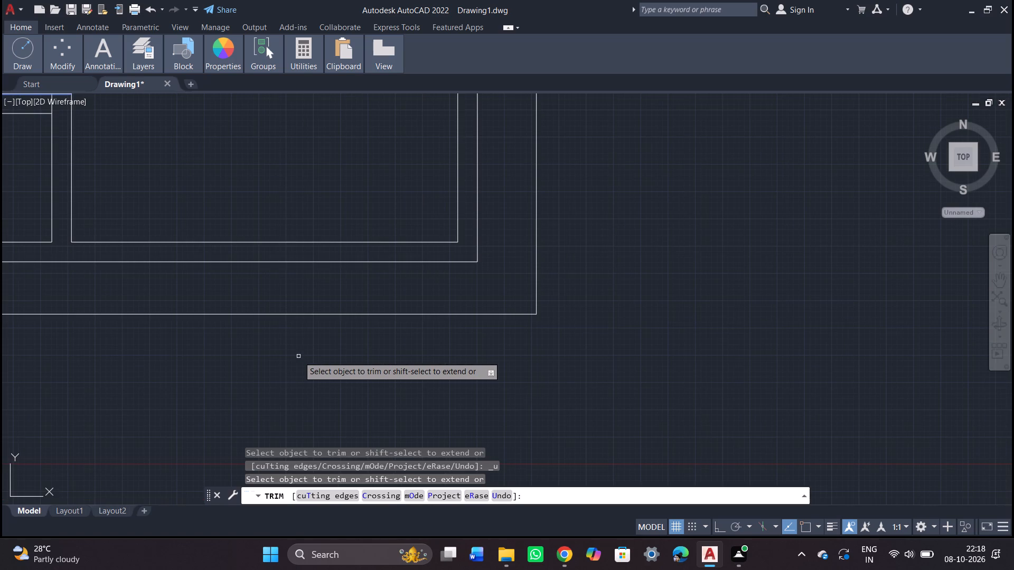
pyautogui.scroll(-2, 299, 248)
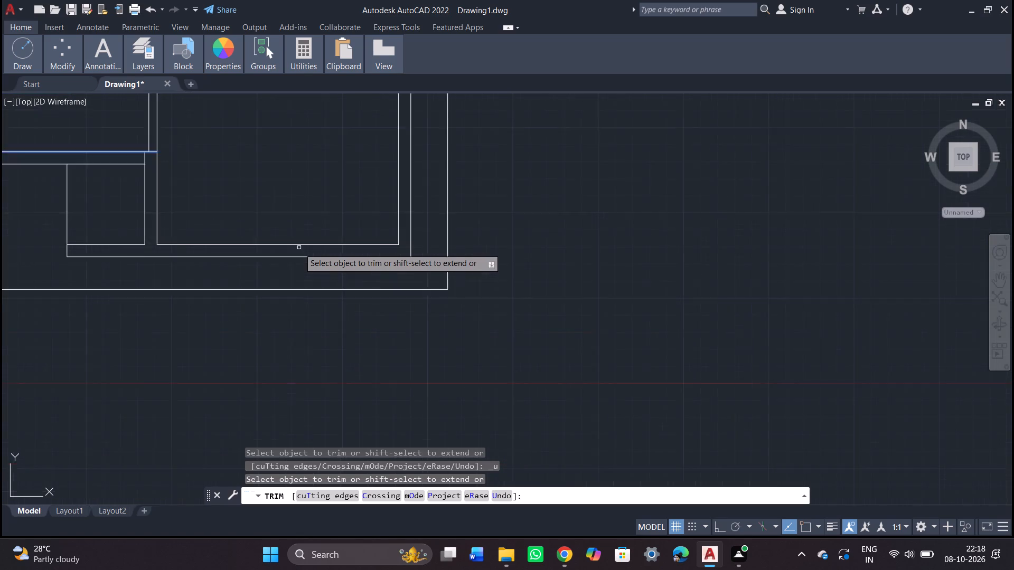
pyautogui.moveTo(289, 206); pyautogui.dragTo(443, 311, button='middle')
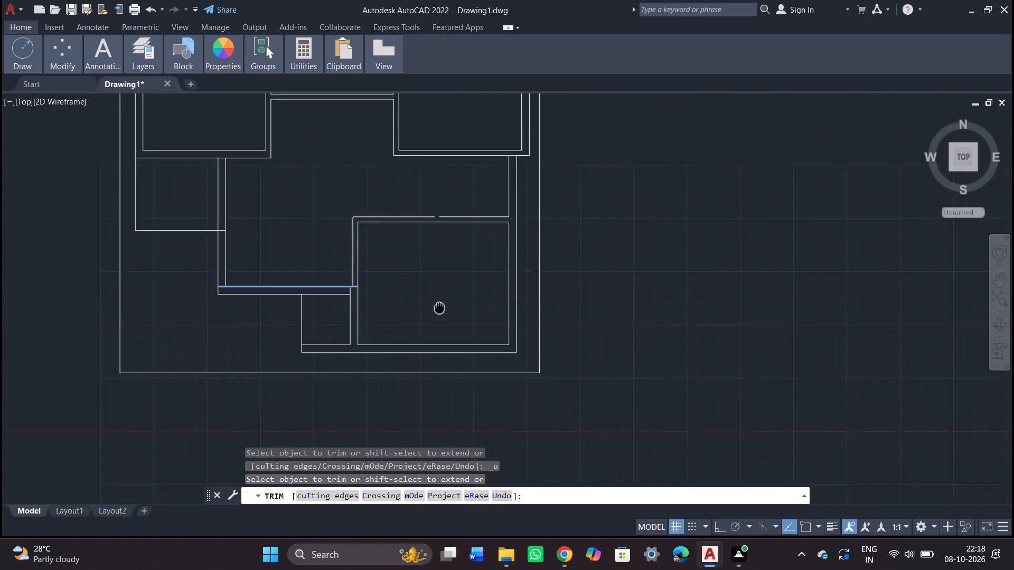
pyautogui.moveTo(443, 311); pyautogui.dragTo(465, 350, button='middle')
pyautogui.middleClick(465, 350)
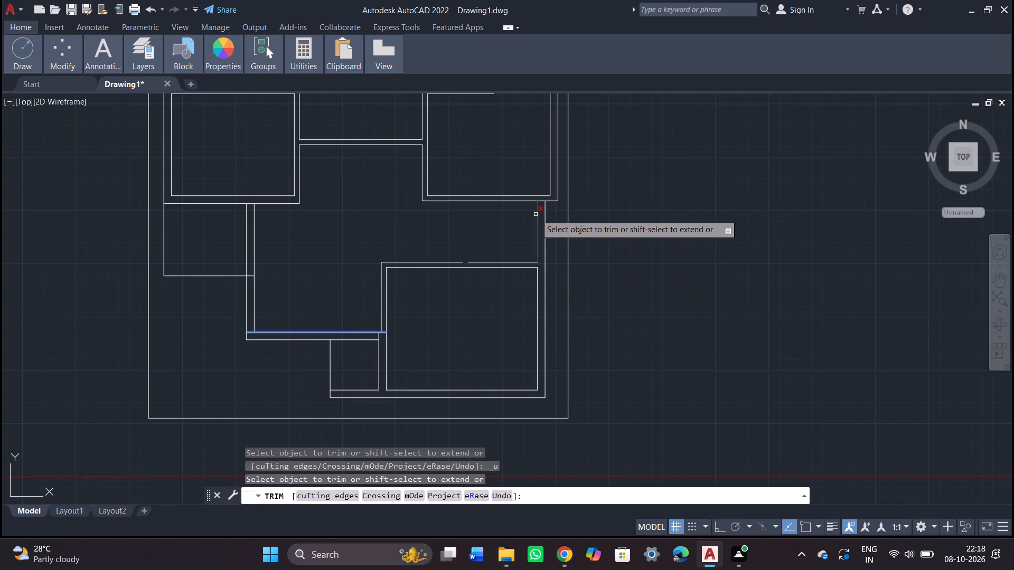
# Extend the inner line of the lower right-side wall up to the inner bottom line of the upper-right room.
pyautogui.scroll(2, 536, 208)
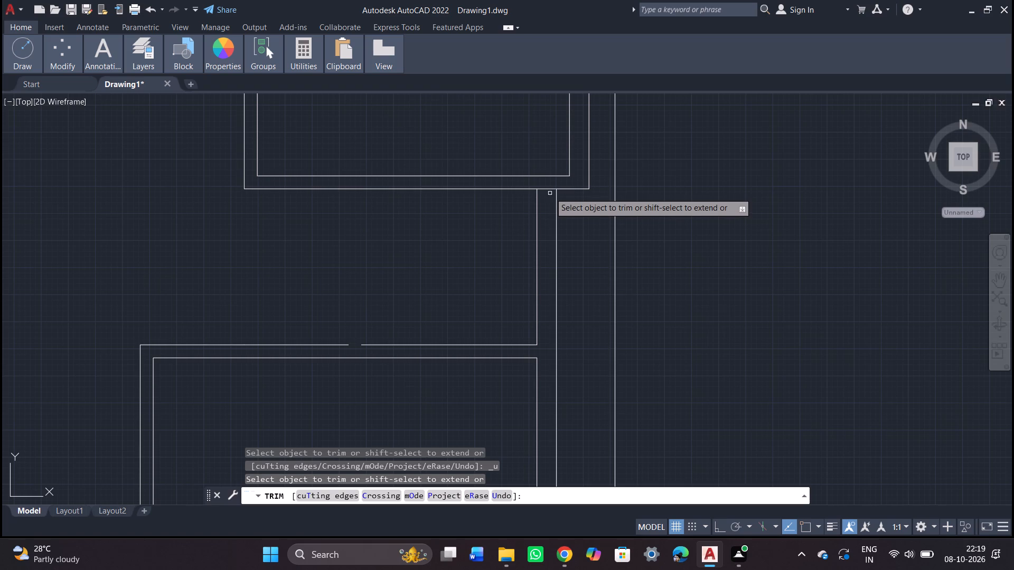
pyautogui.press('Escape')
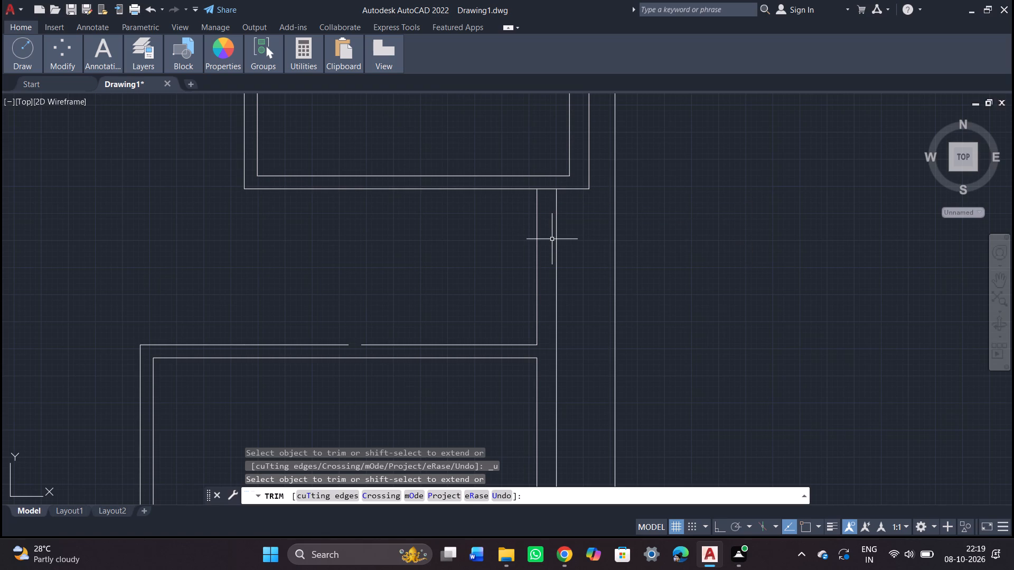
pyautogui.write('ez')
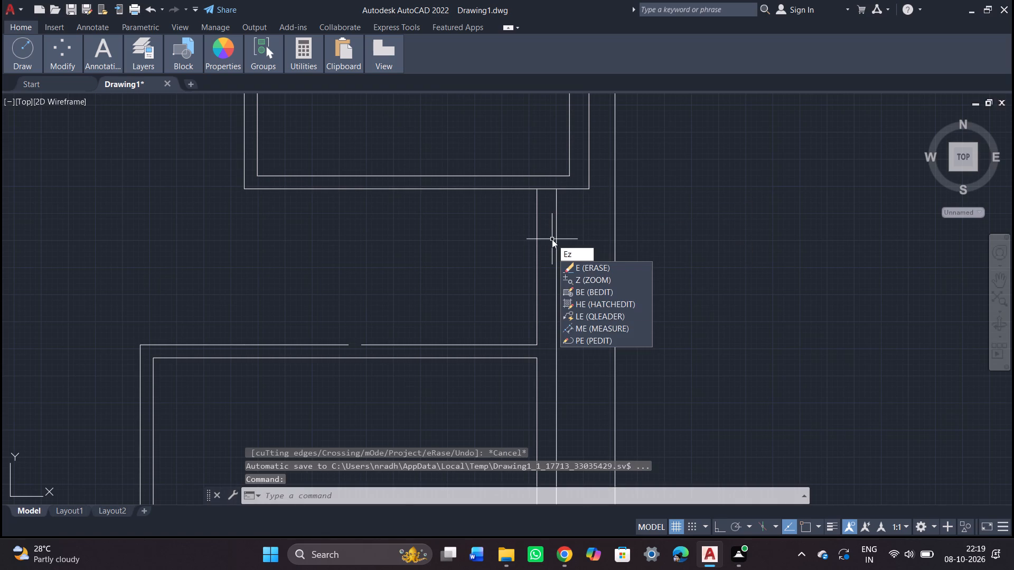
pyautogui.press('BackSpace')
pyautogui.press('x')
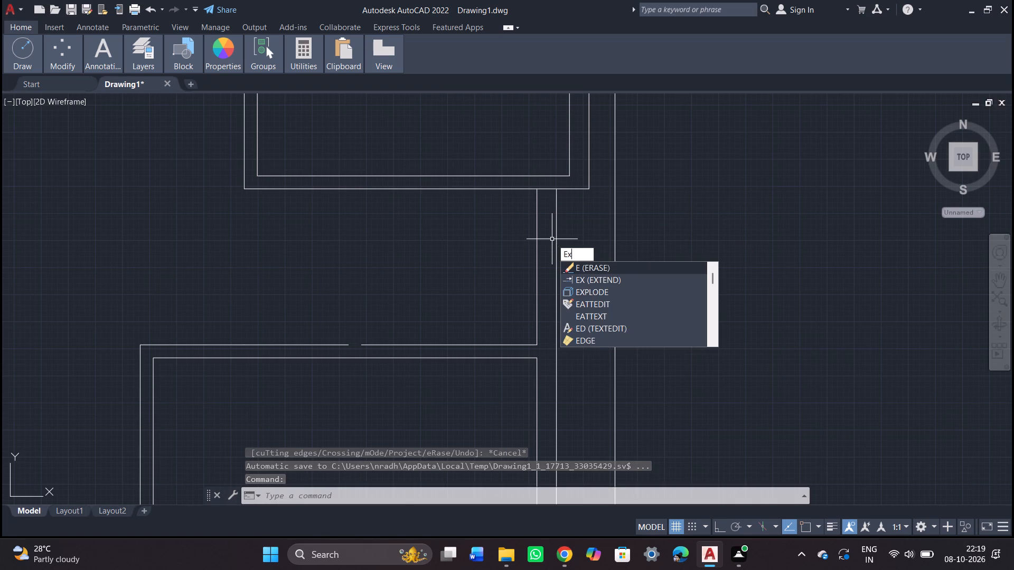
pyautogui.press('Return')
pyautogui.press('Return')
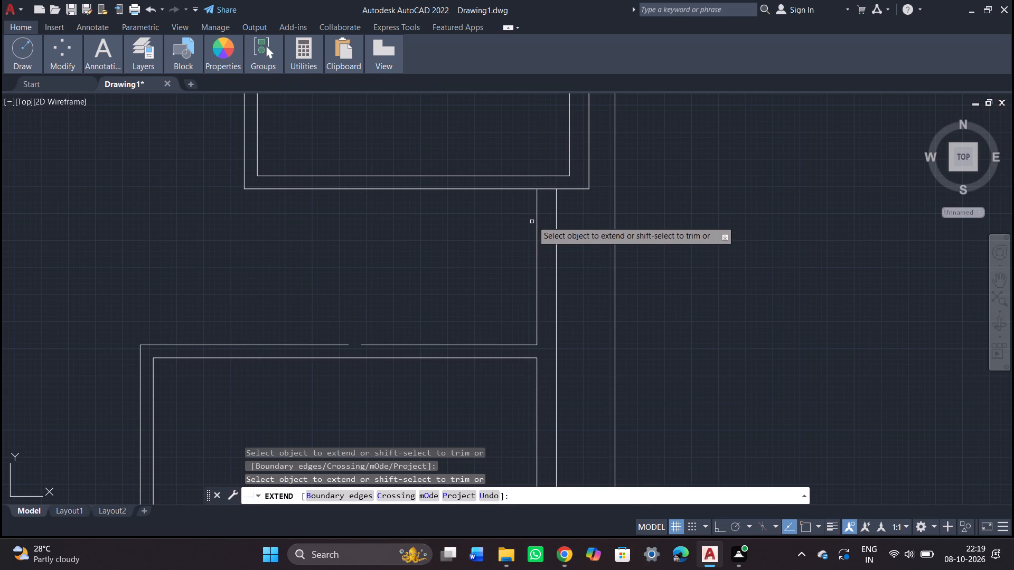
pyautogui.click(537, 213)
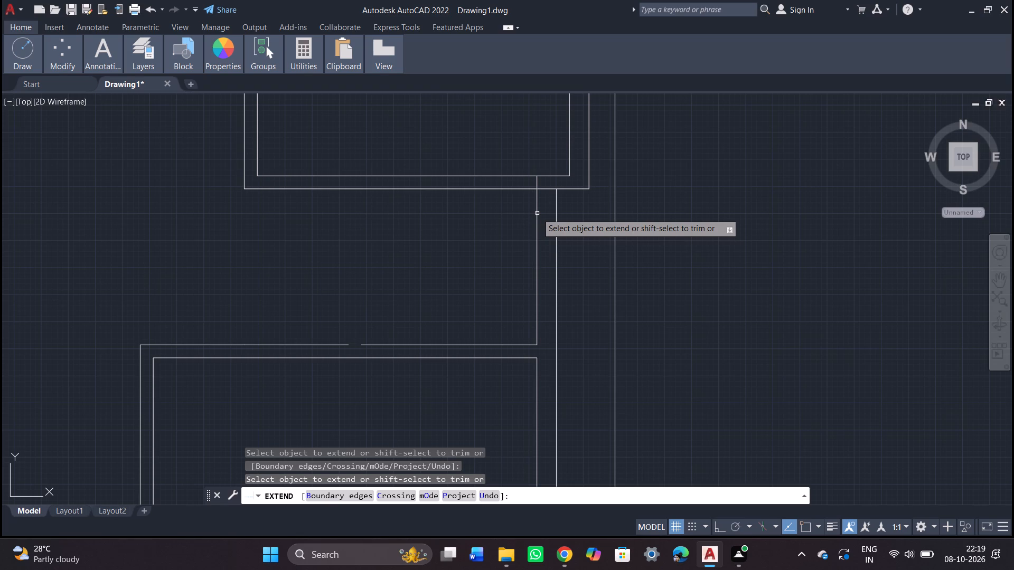
pyautogui.press('Escape')
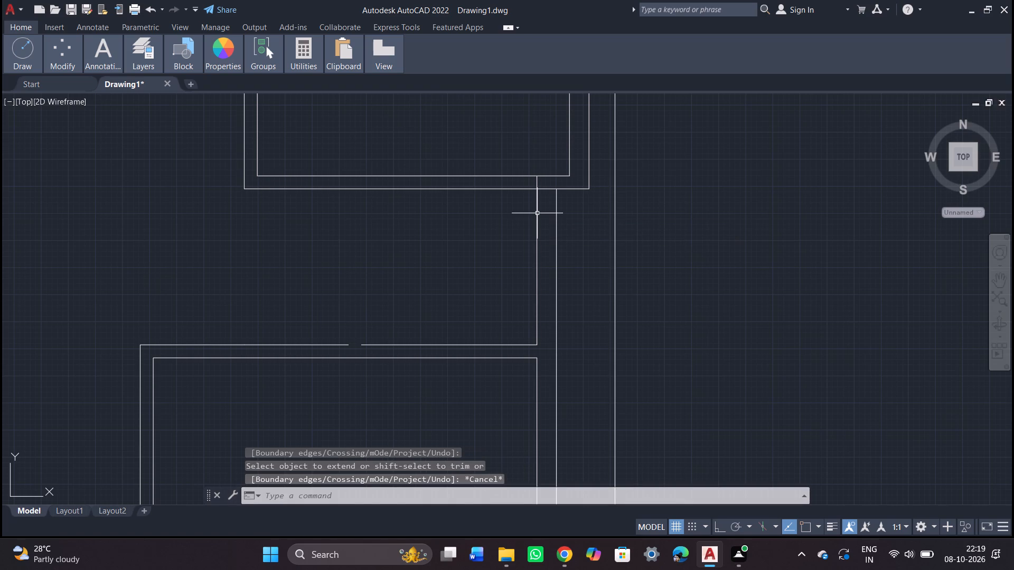
# Offset the upper-right room's outer bottom wall line 3" downward.
pyautogui.press('o')
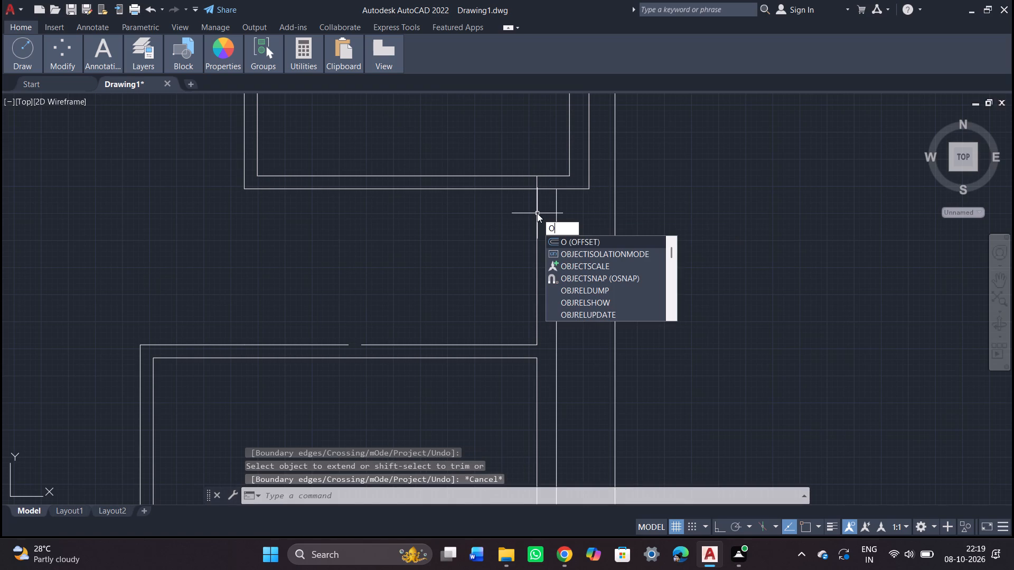
pyautogui.press('Return')
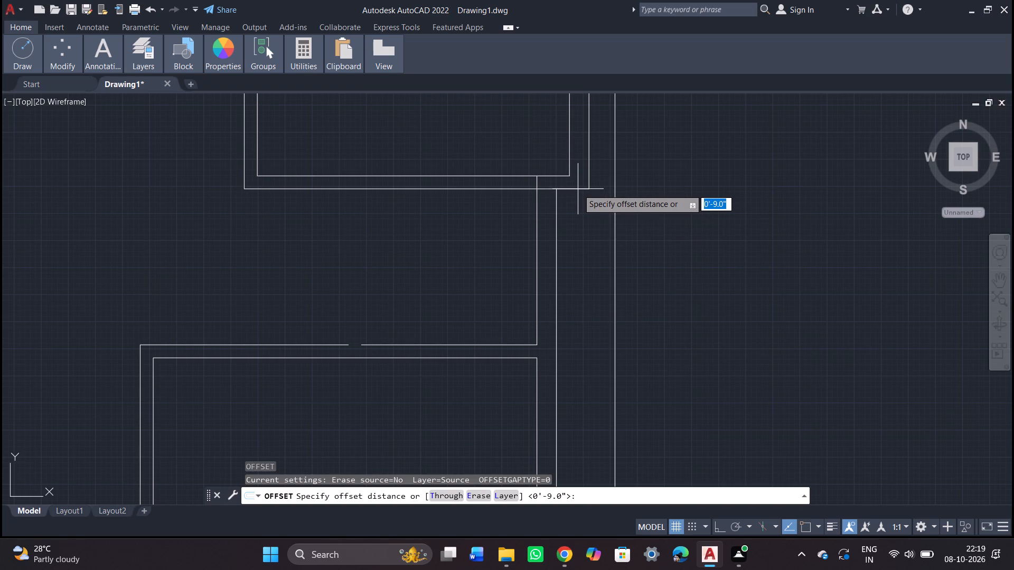
pyautogui.press('3')
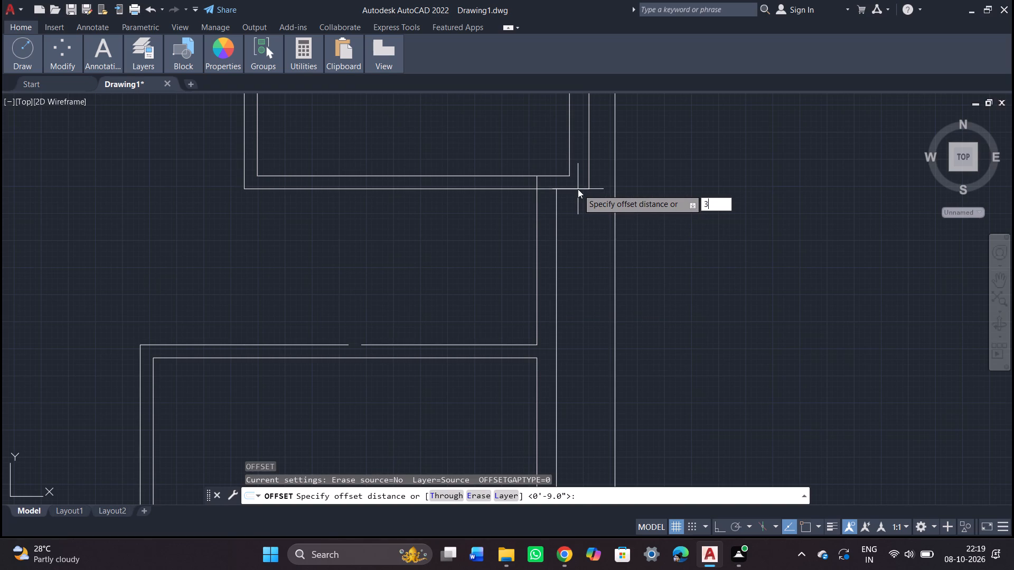
pyautogui.press('Return')
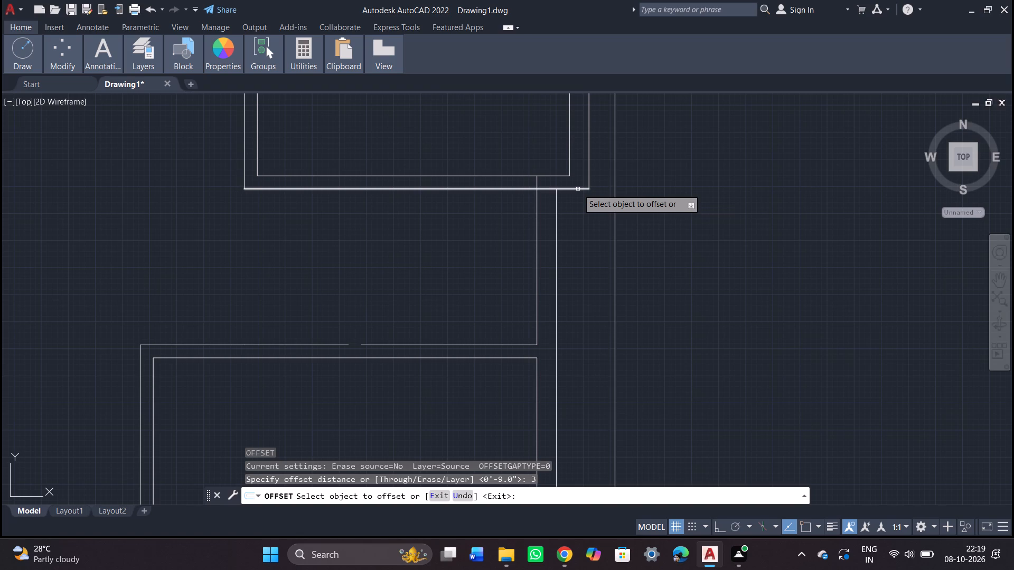
pyautogui.click(578, 189)
pyautogui.click(578, 203)
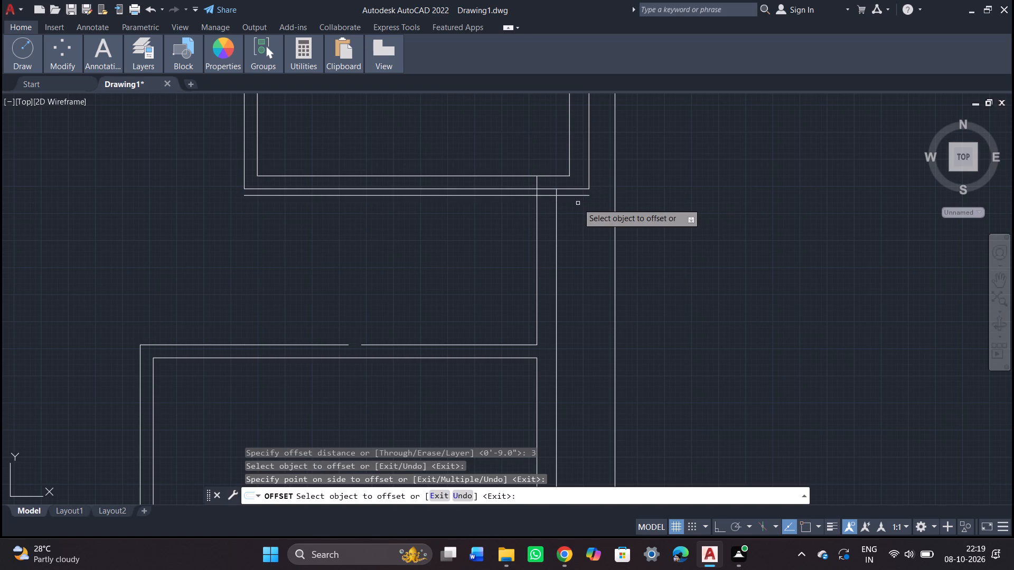
pyautogui.press('Escape')
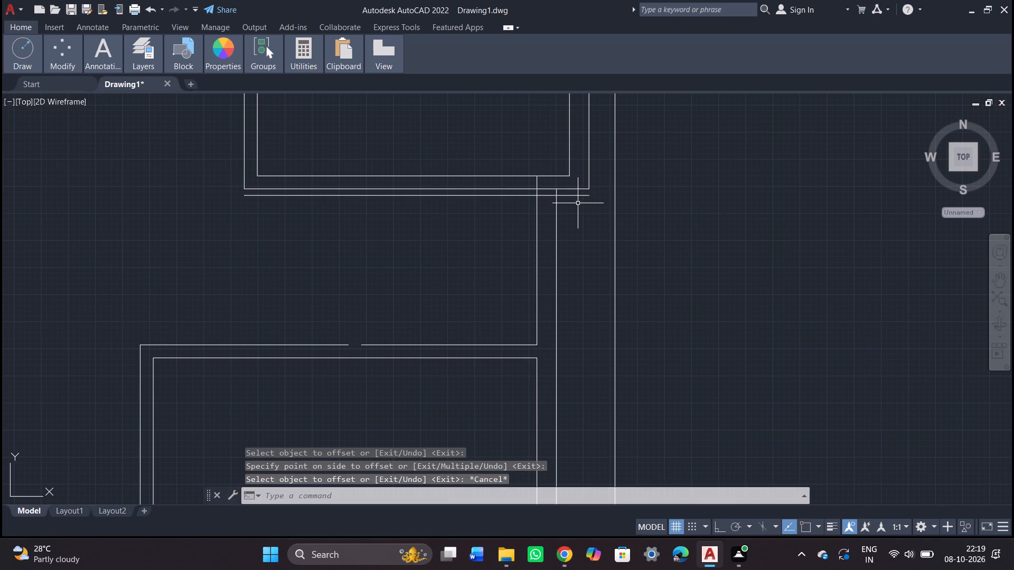
# Trim the 3" offset line, keeping only the short piece outside the lower right-side wall's outer line.
pyautogui.write('tr')
pyautogui.press('Return')
pyautogui.press('Return')
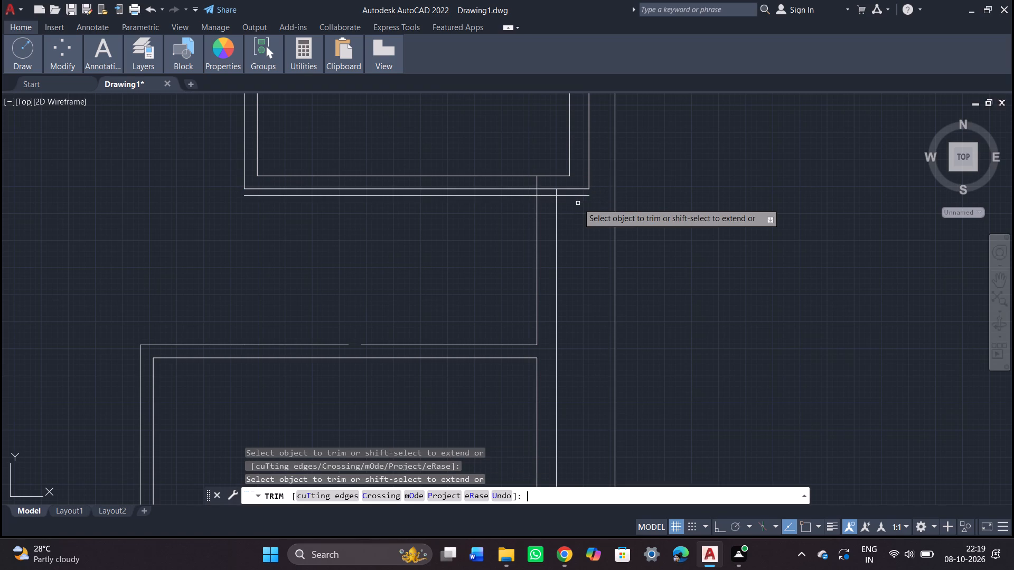
pyautogui.scroll(1, 481, 203)
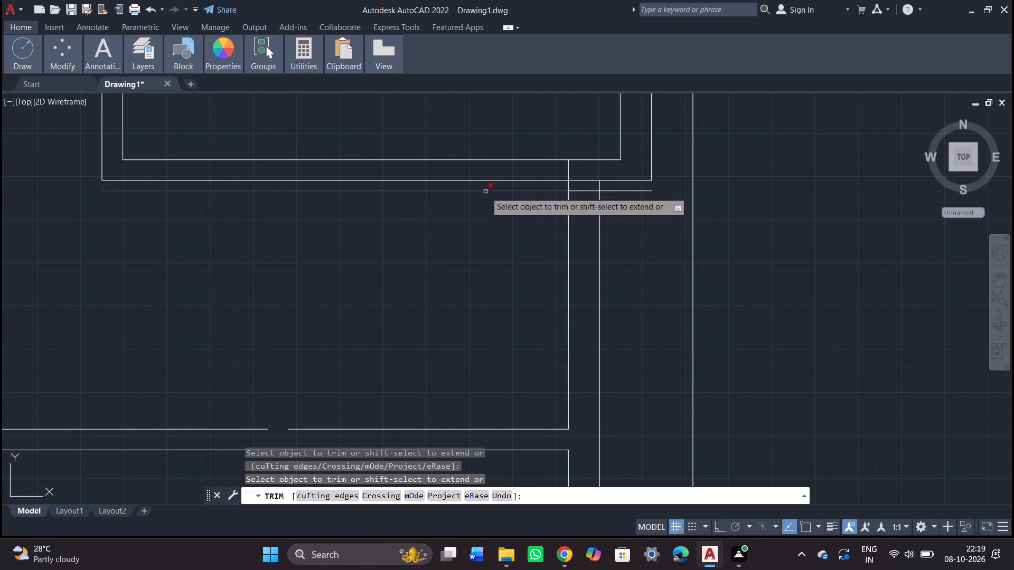
pyautogui.click(485, 192)
pyautogui.click(590, 192)
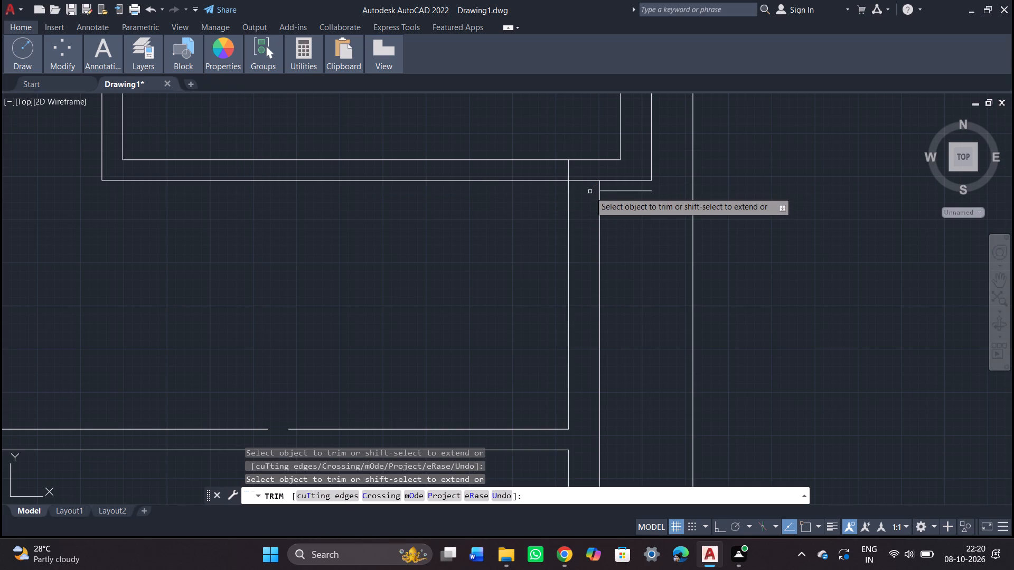
pyautogui.press('Escape')
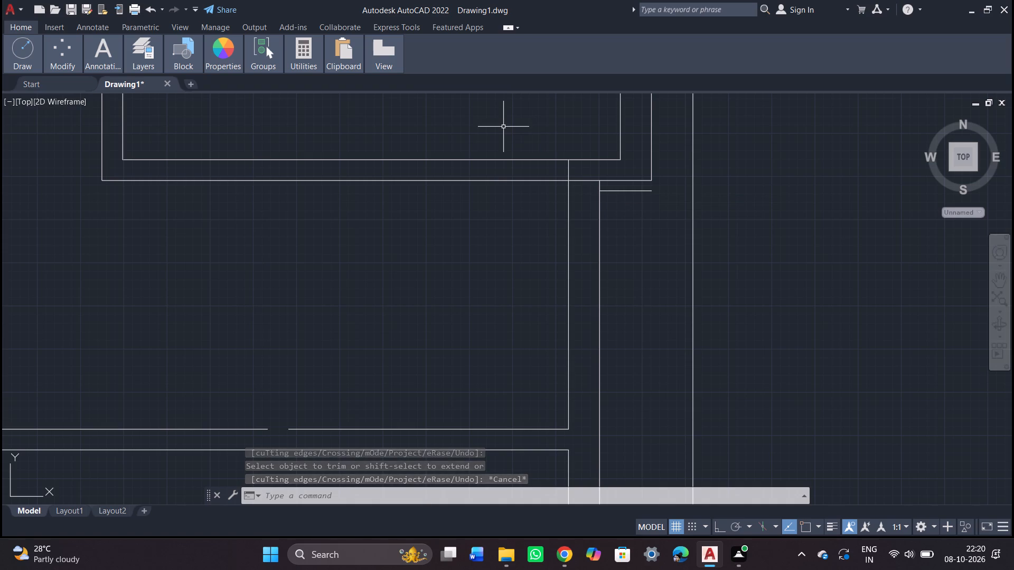
# Extend the upper-right room's outer right wall line down to the short offset line.
pyautogui.write('ex')
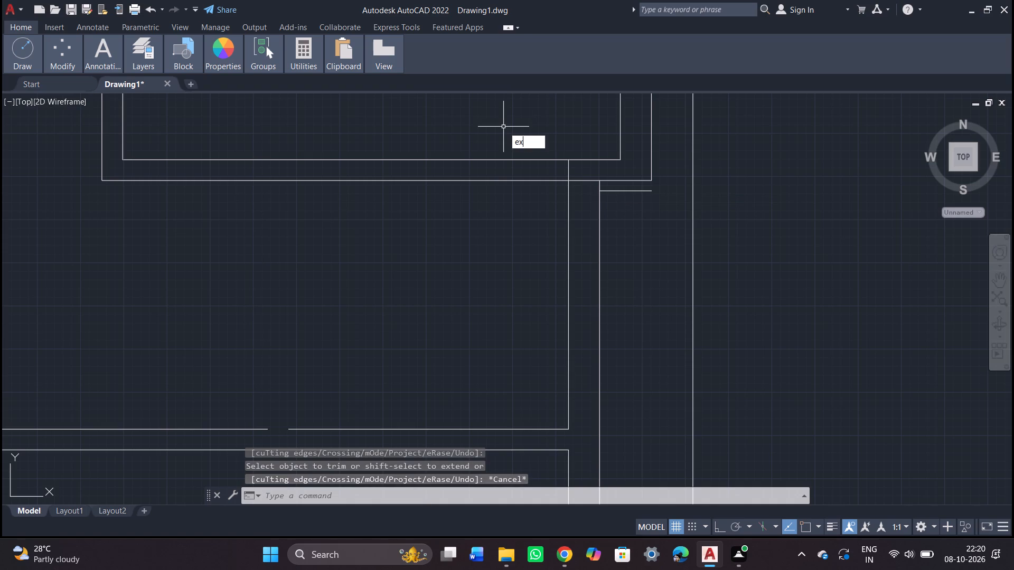
pyautogui.press('Return')
pyautogui.press('Return')
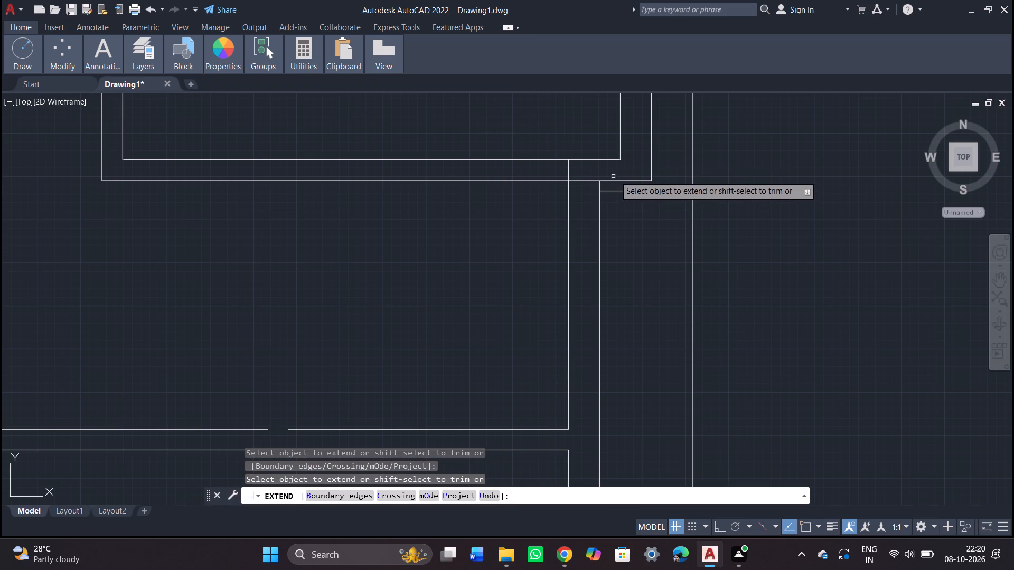
pyautogui.click(652, 171)
pyautogui.press('Escape')
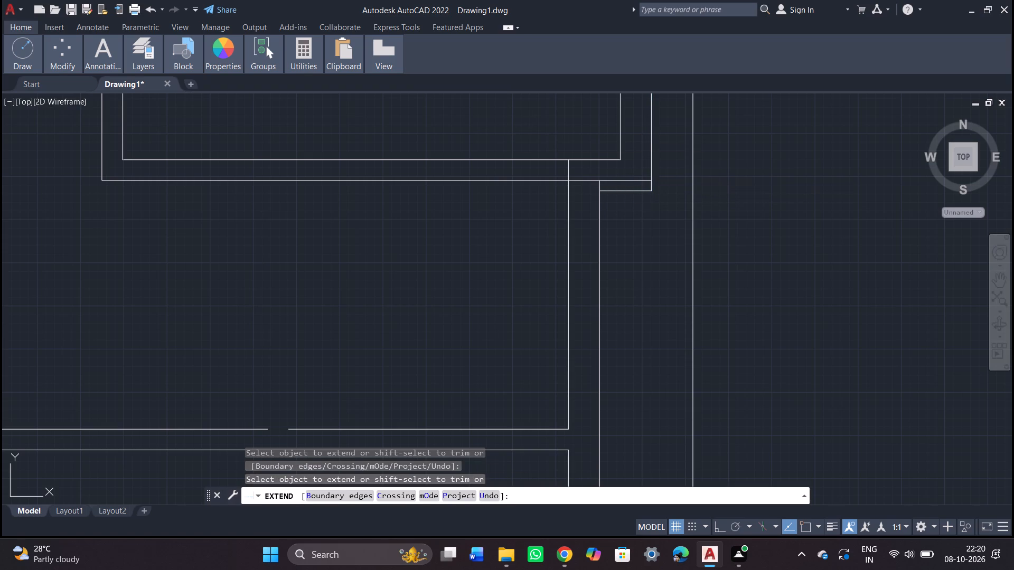
# Trim the old bottom line and the vertical stub inside the right-side wall junction, leaving the walls joined cleanly.
pyautogui.write('tr')
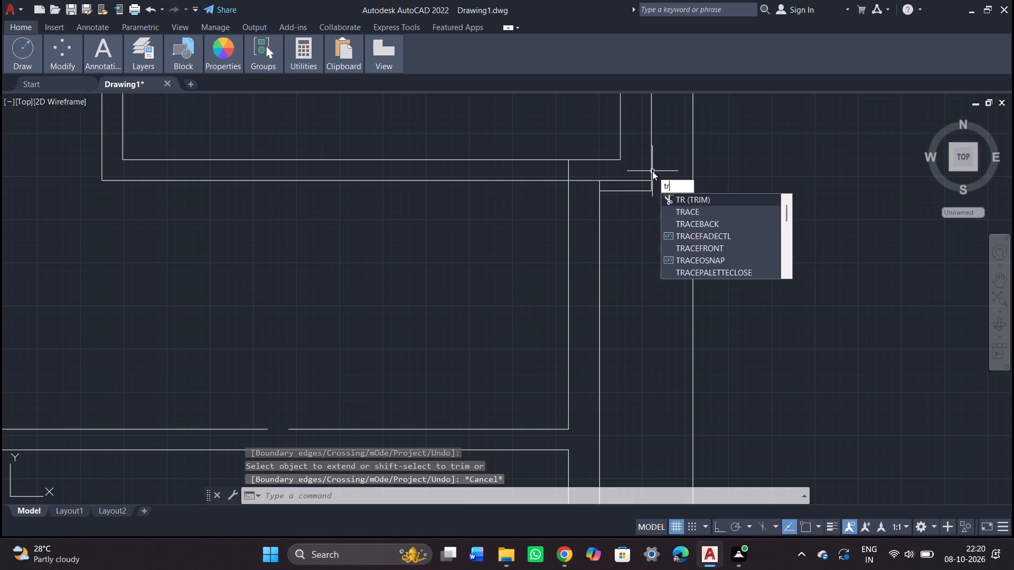
pyautogui.press('Return')
pyautogui.press('Return')
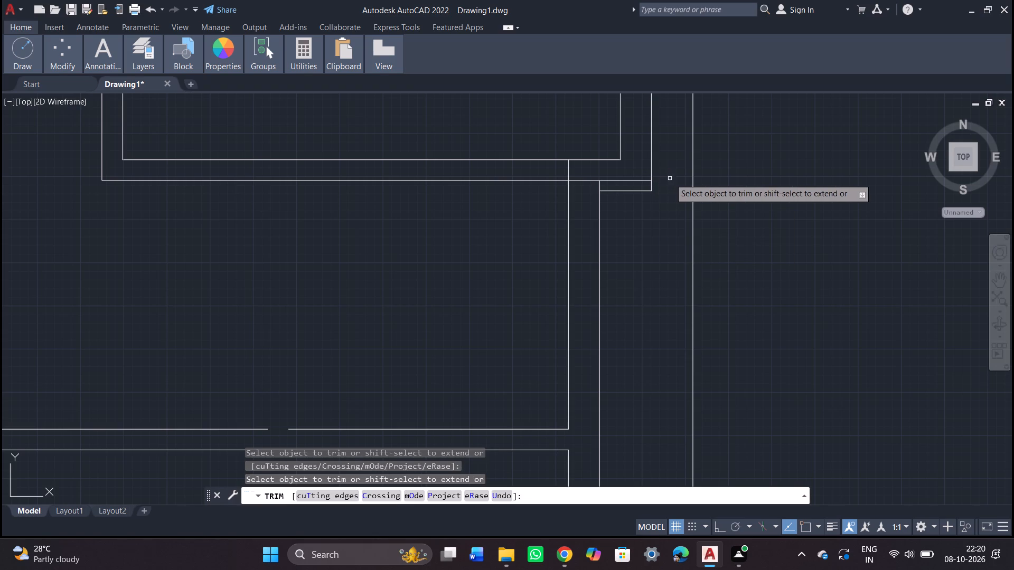
pyautogui.moveTo(615, 177); pyautogui.dragTo(593, 181)
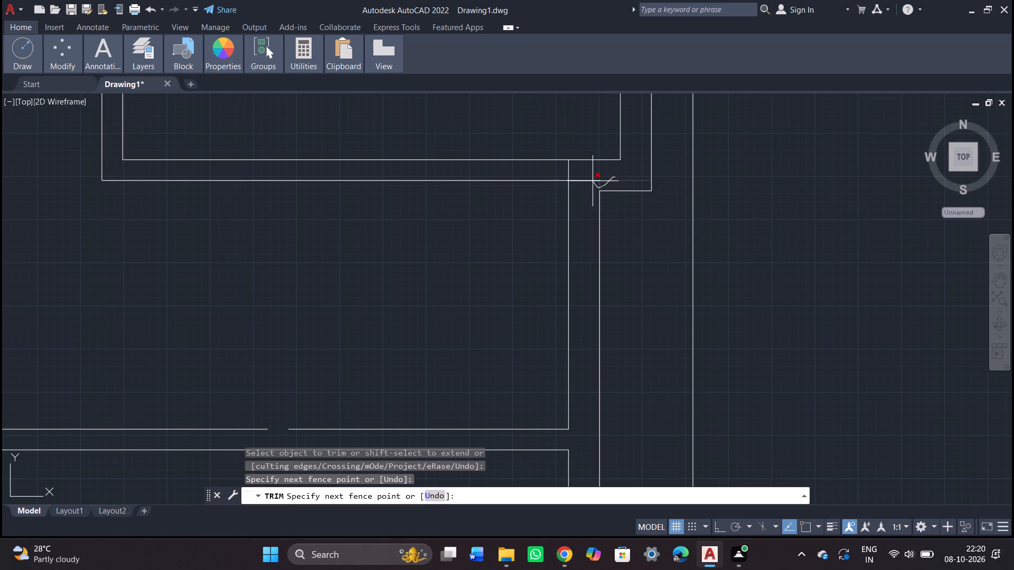
pyautogui.moveTo(593, 181); pyautogui.dragTo(593, 177)
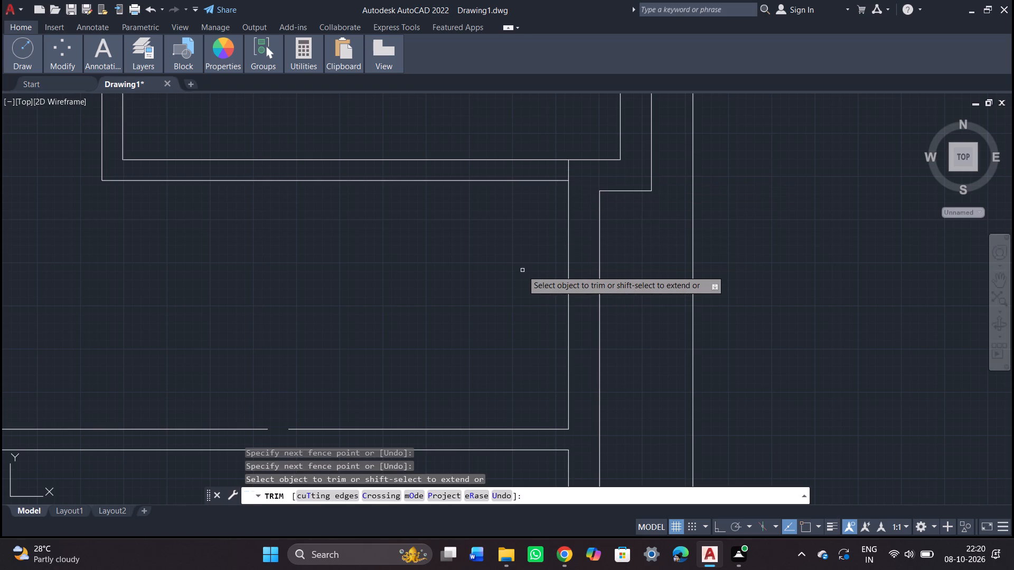
pyautogui.press('Escape')
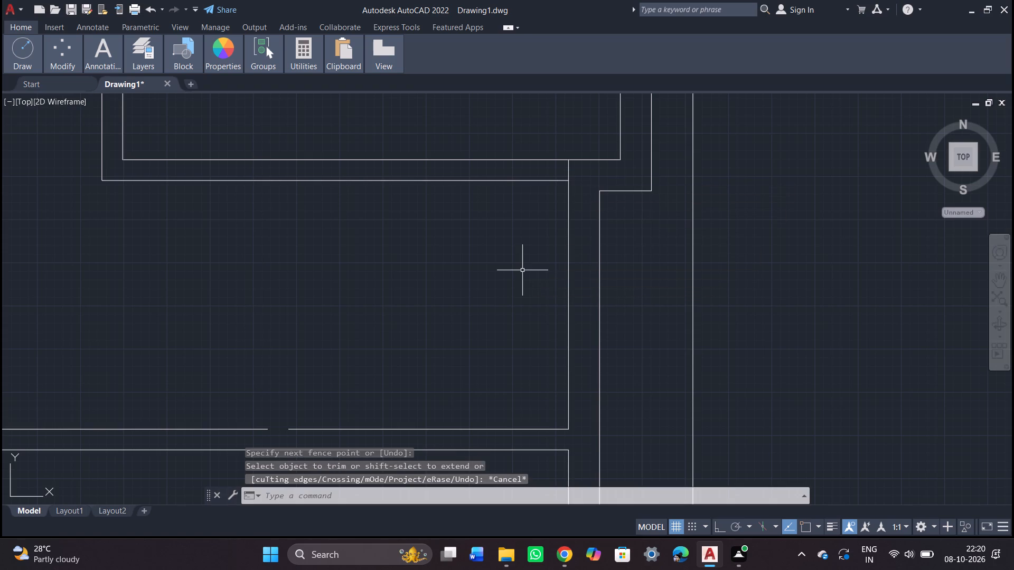
# Offset the lower-right room's inner right wall line 16' leftward.
pyautogui.scroll(-3, 504, 288)
pyautogui.moveTo(496, 286); pyautogui.dragTo(486, 212, button='middle')
pyautogui.middleClick(486, 205)
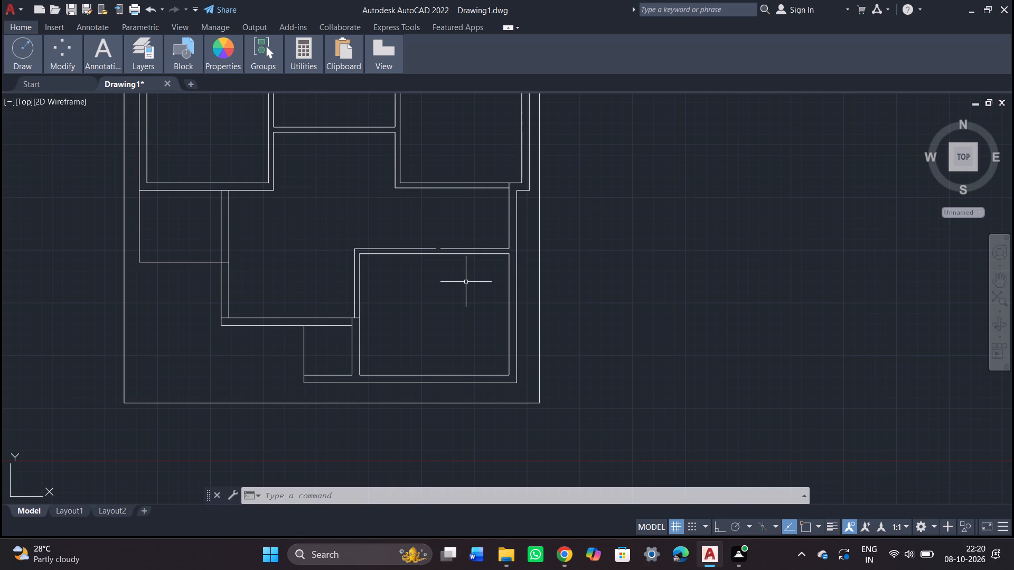
pyautogui.press('Escape')
pyautogui.press('o')
pyautogui.press('Return')
pyautogui.press('1')
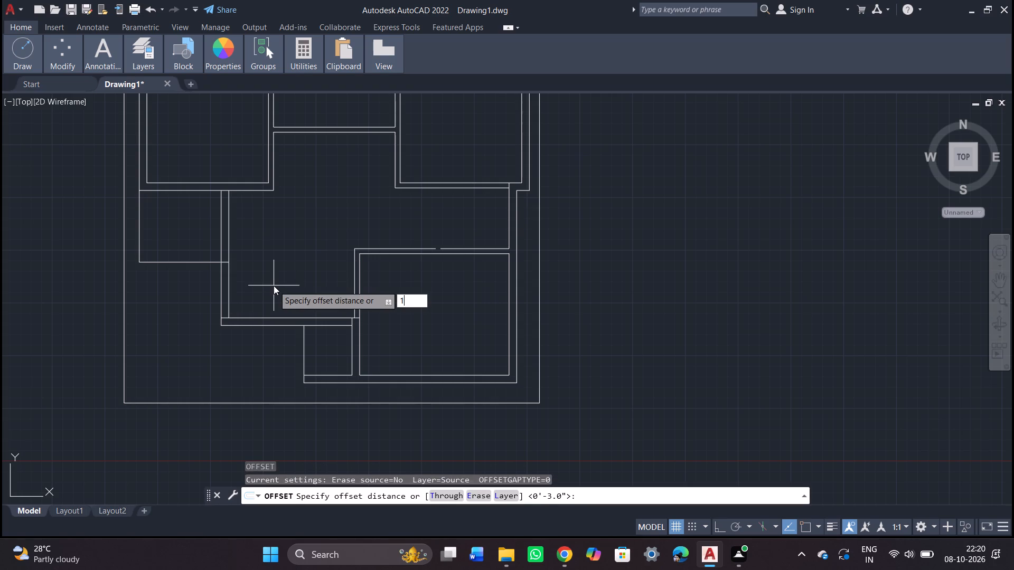
pyautogui.press('6')
pyautogui.press("'")
pyautogui.press('Return')
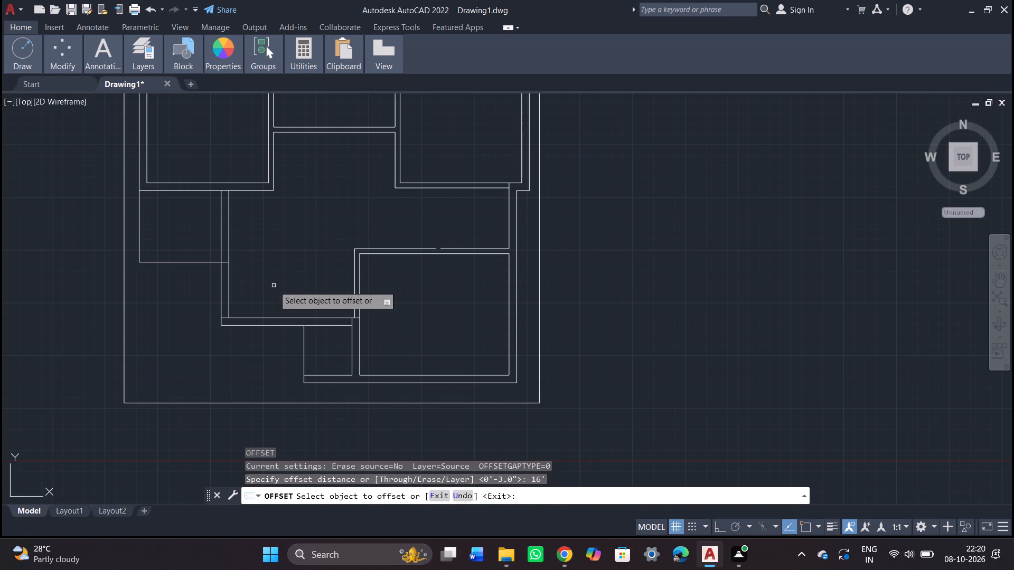
pyautogui.click(509, 308)
pyautogui.click(446, 311)
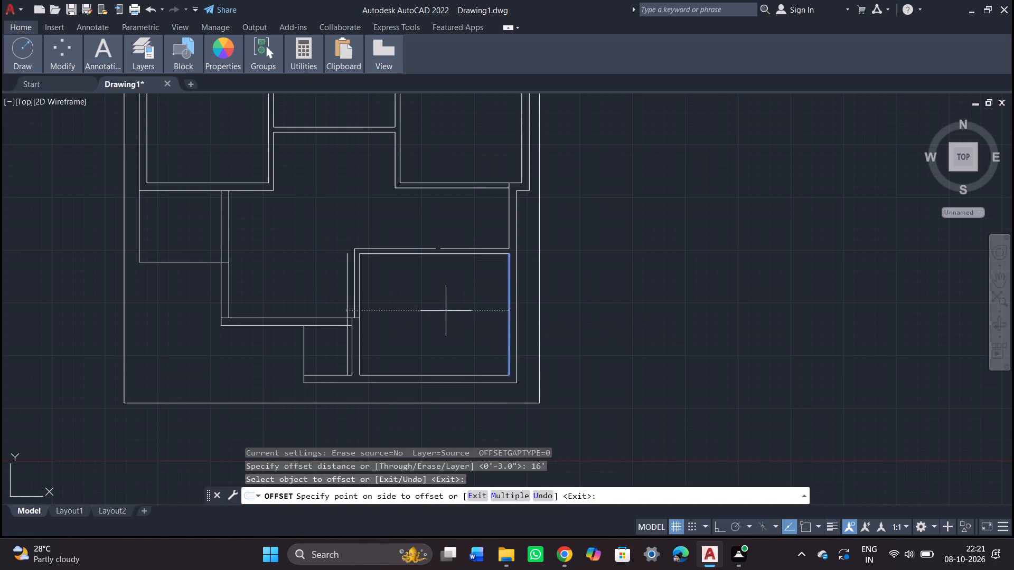
pyautogui.press('Escape')
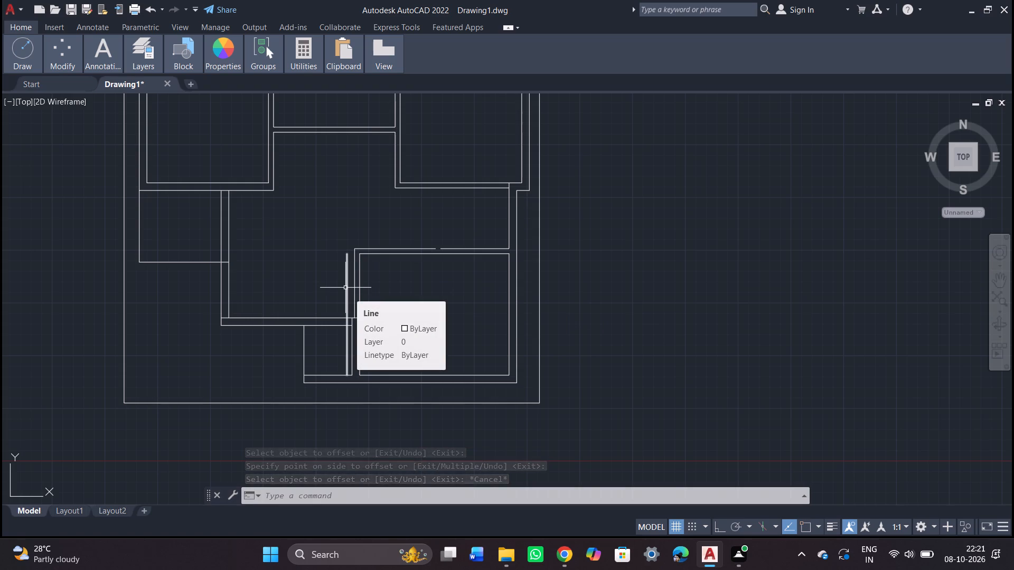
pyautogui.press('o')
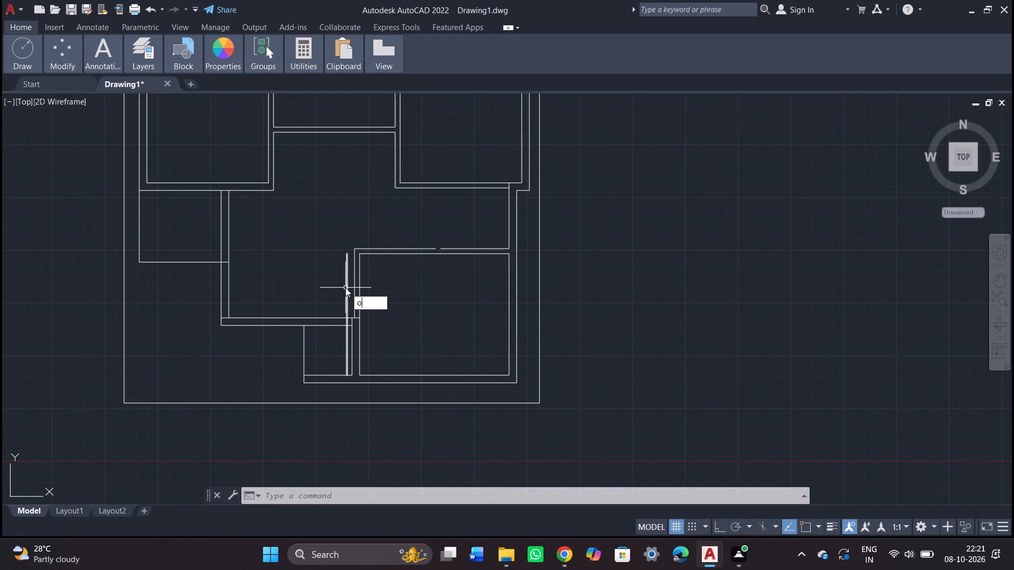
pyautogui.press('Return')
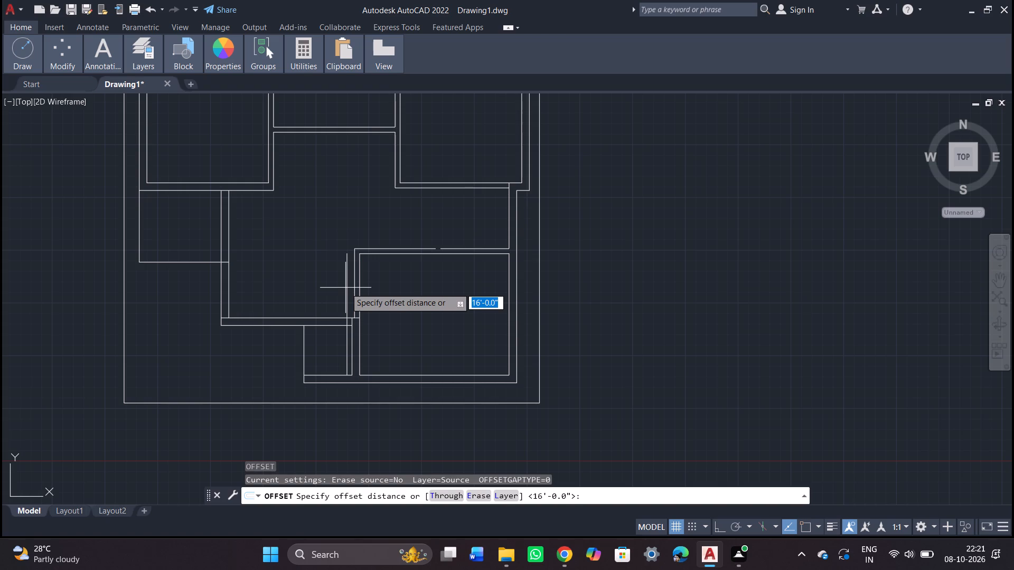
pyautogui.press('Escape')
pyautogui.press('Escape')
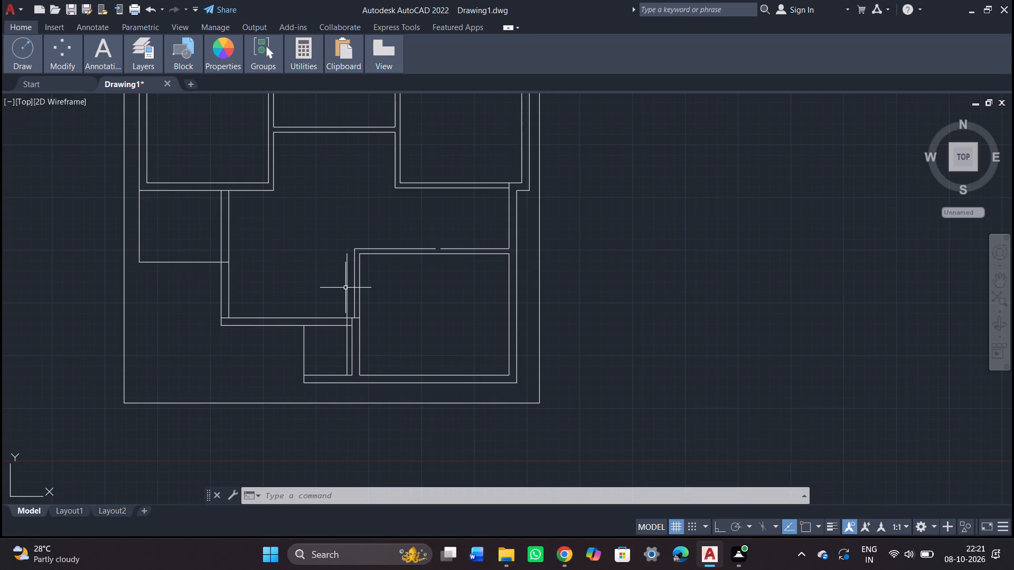
# Trim away both old left partition lines of the lower-right room above the horizontal wall junction.
pyautogui.write('tr')
pyautogui.press('Return')
pyautogui.press('Return')
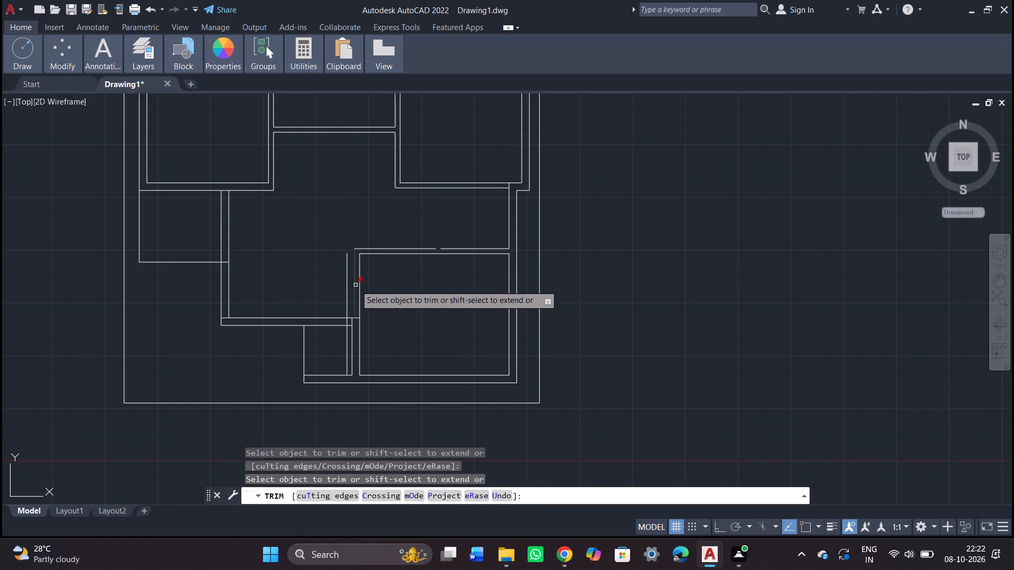
pyautogui.click(355, 285)
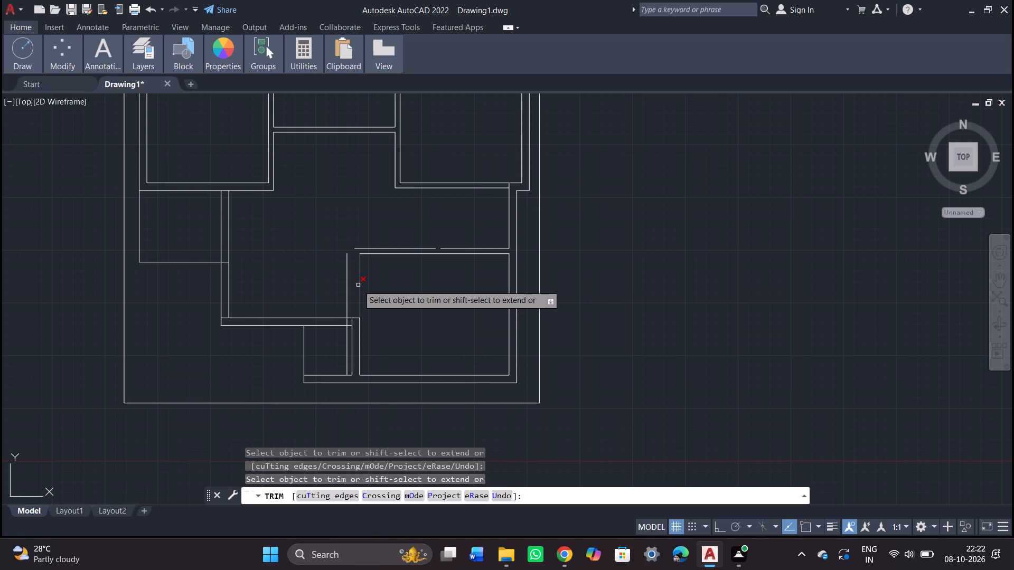
pyautogui.click(358, 285)
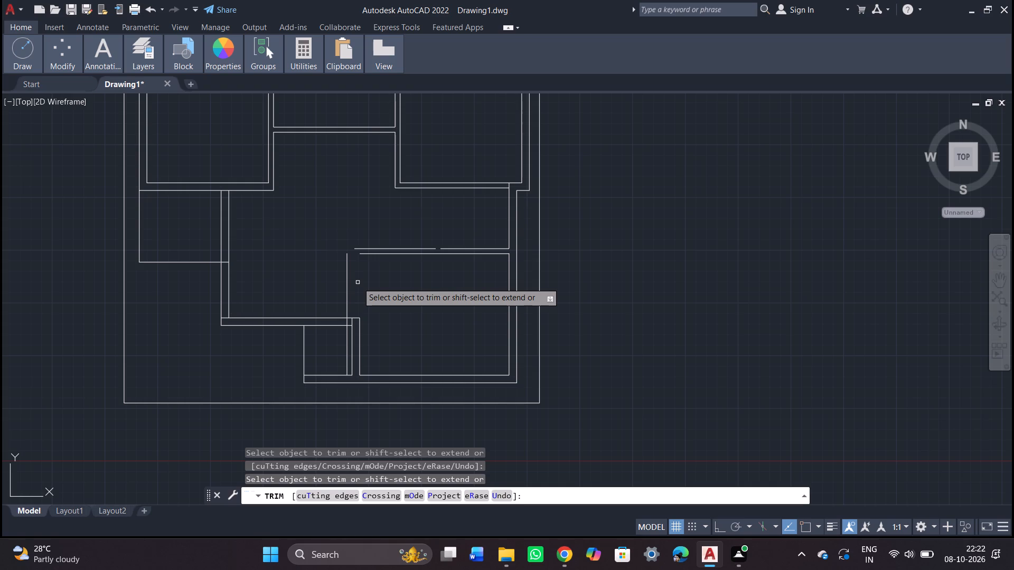
pyautogui.press('Escape')
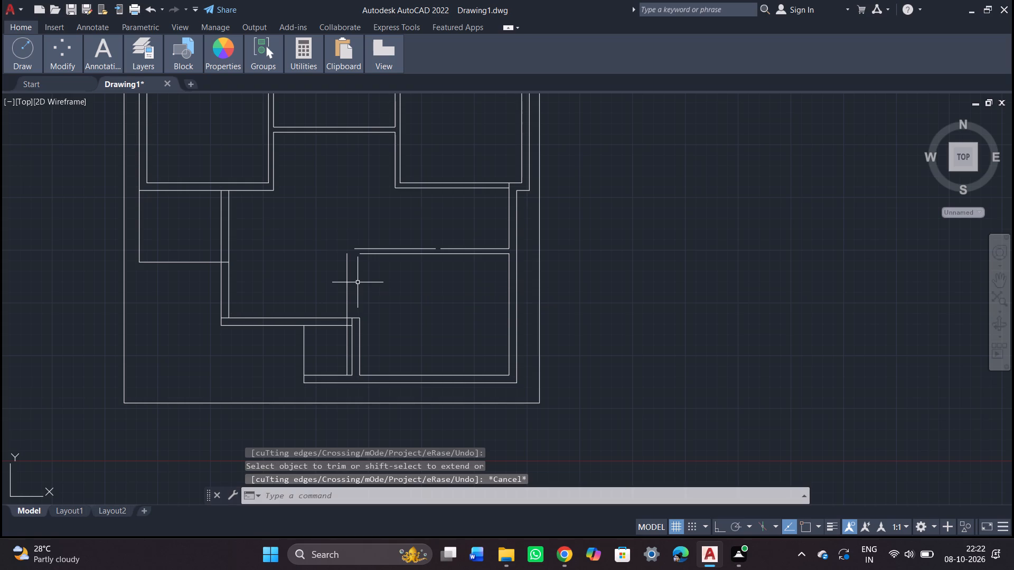
# Extend the lower-right room's inner top line to the new left line and its outer top line to the far left wall.
pyautogui.write('ez')
pyautogui.press('BackSpace')
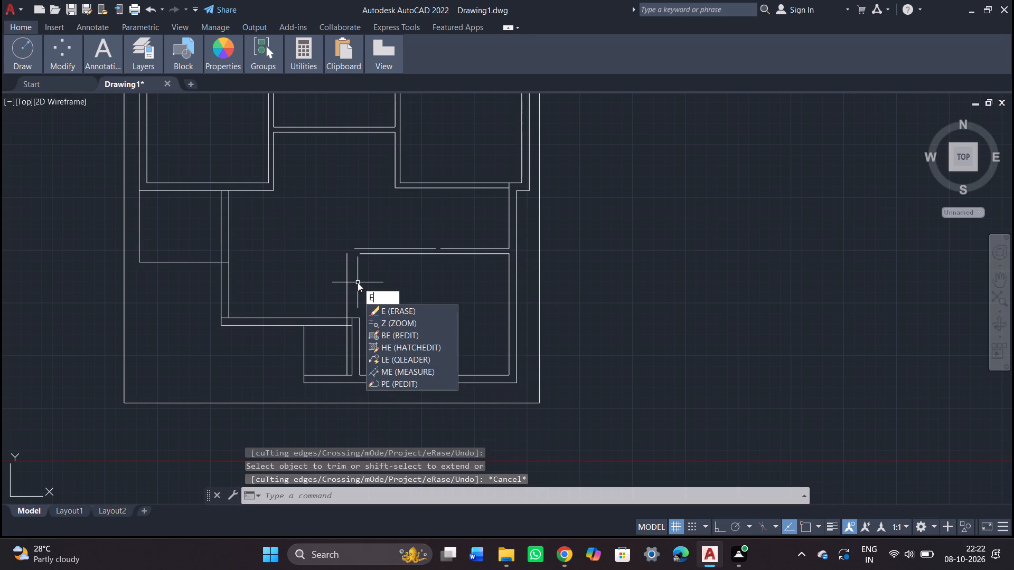
pyautogui.press('x')
pyautogui.press('Return')
pyautogui.press('Return')
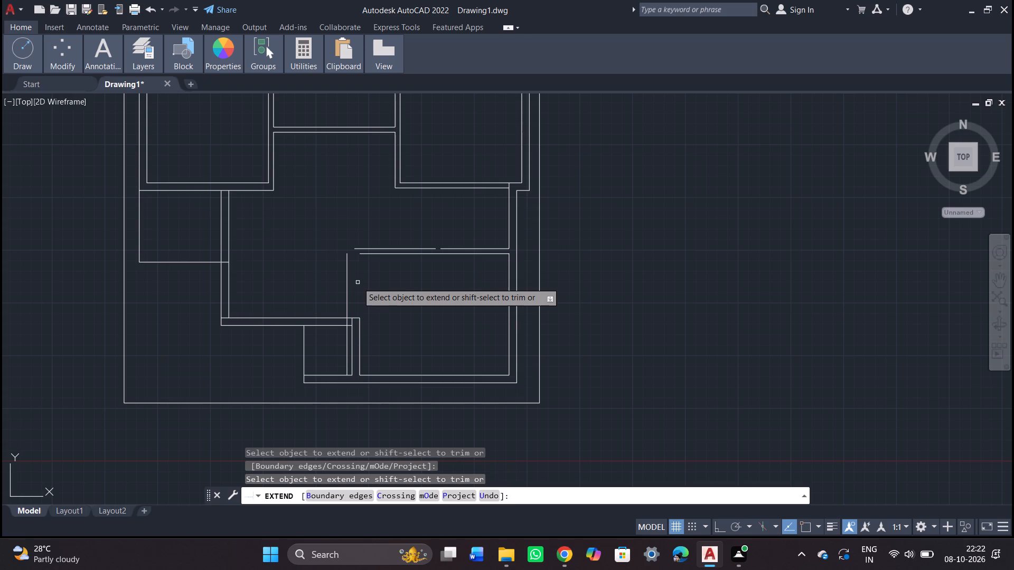
pyautogui.click(425, 255)
pyautogui.click(434, 250)
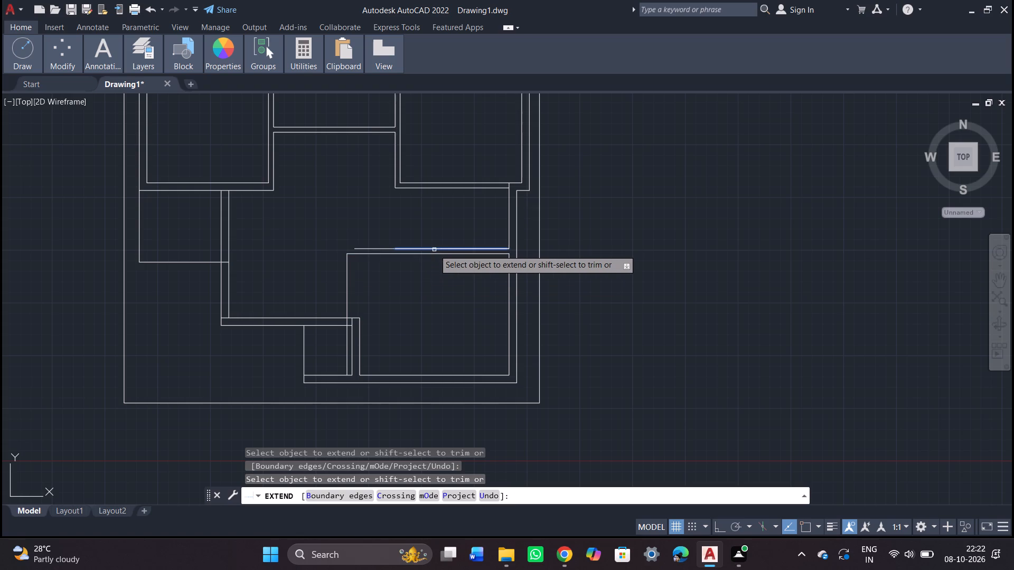
pyautogui.click(405, 249)
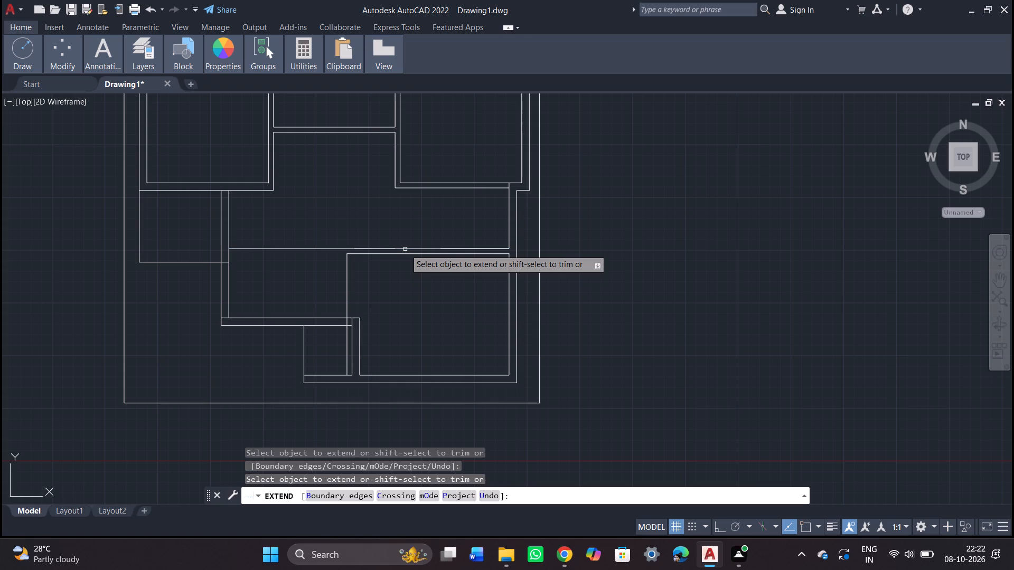
pyautogui.press('Escape')
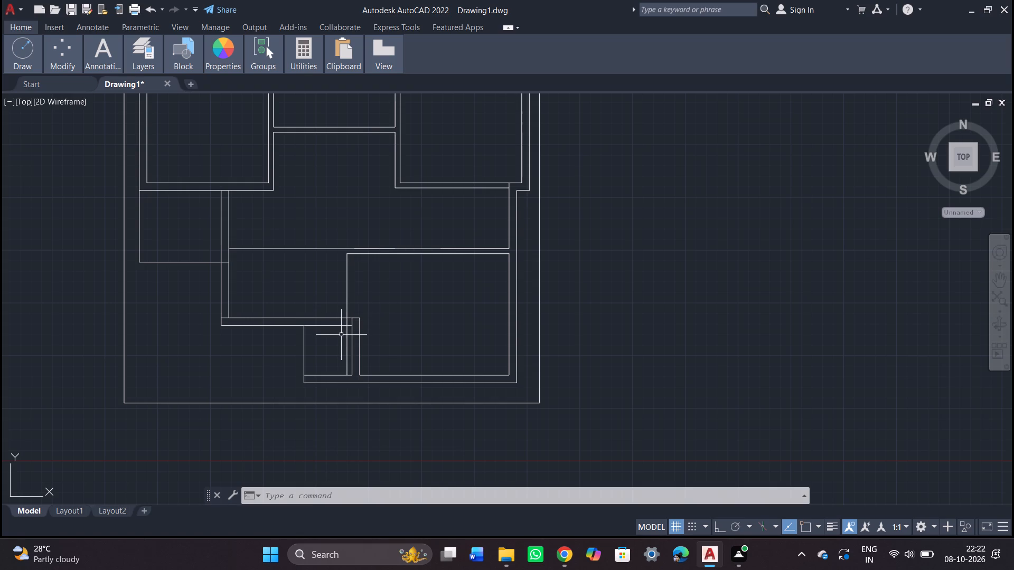
# Trim the short piece of the new left line that crosses the horizontal wall at the room's lower-left junction.
pyautogui.write('tr')
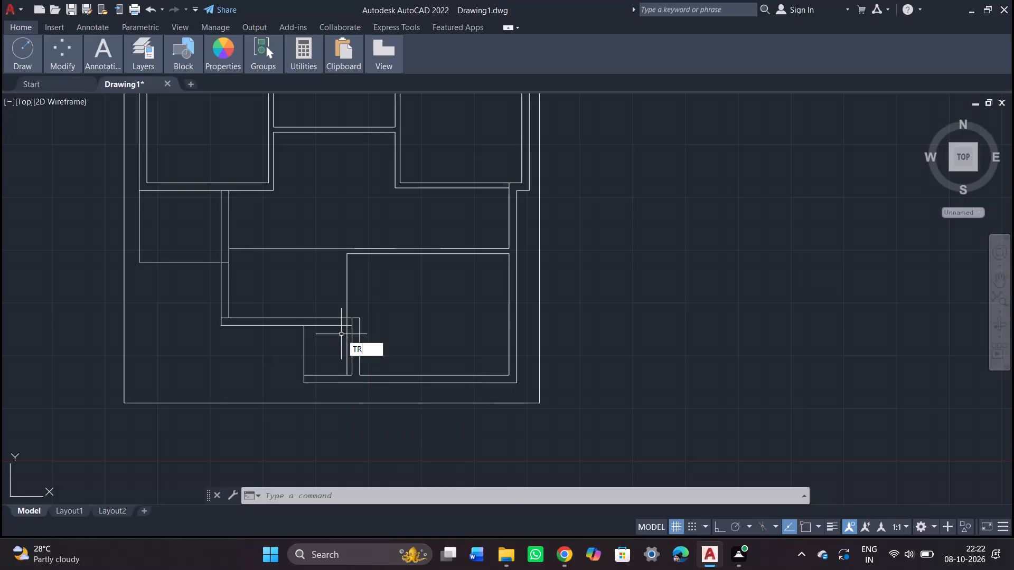
pyautogui.press('Return')
pyautogui.press('Return')
pyautogui.scroll(1, 341, 334)
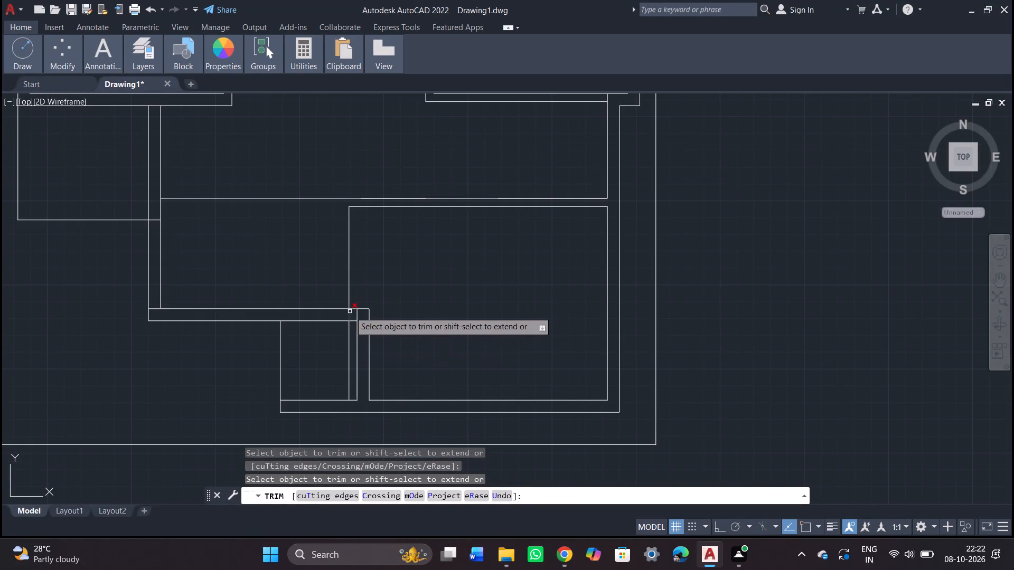
pyautogui.click(349, 316)
pyautogui.press('Escape')
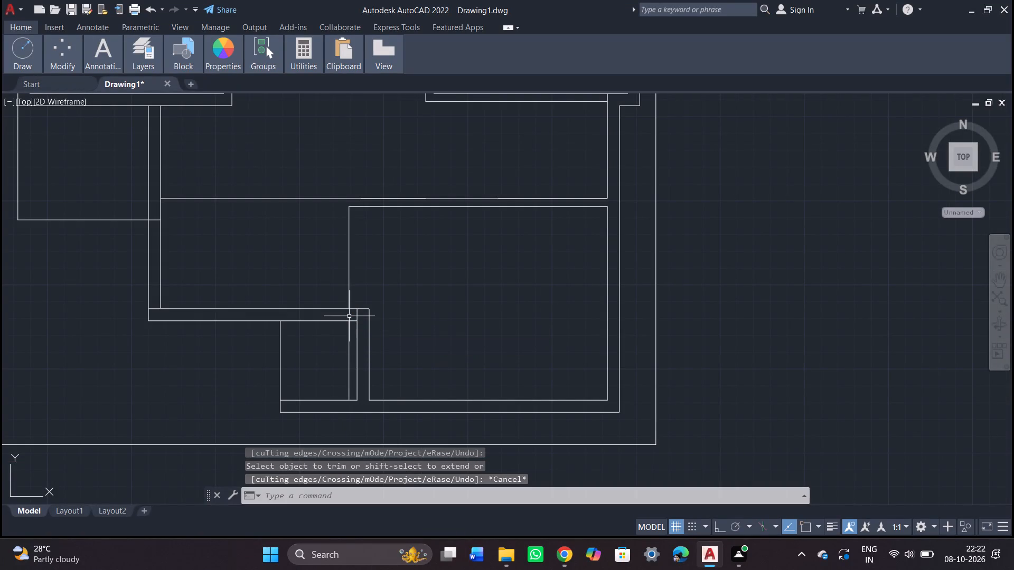
# Offset the lower-right room's new left line 6" outward to the left.
pyautogui.press('o')
pyautogui.press('Return')
pyautogui.press('6')
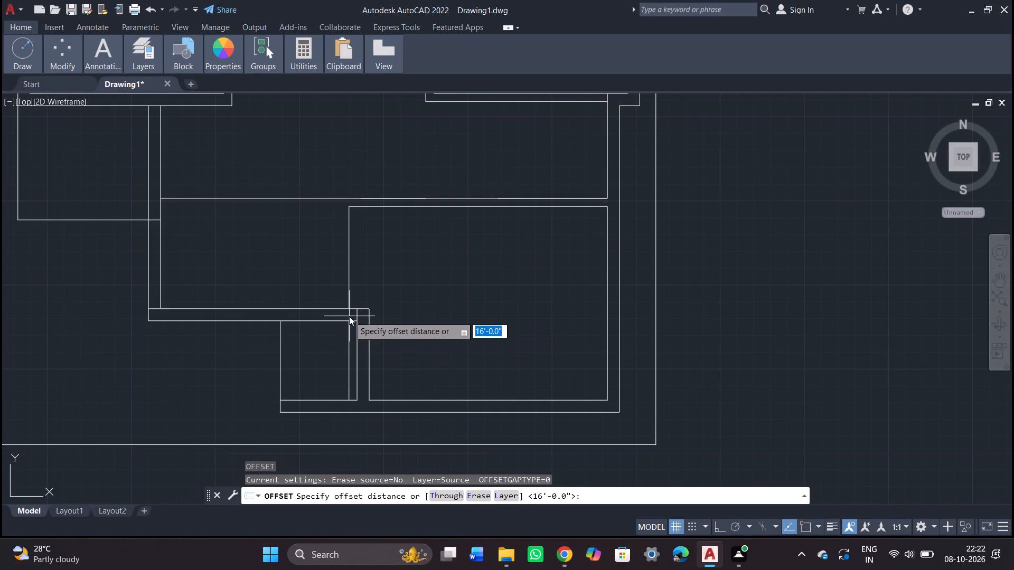
pyautogui.press('Return')
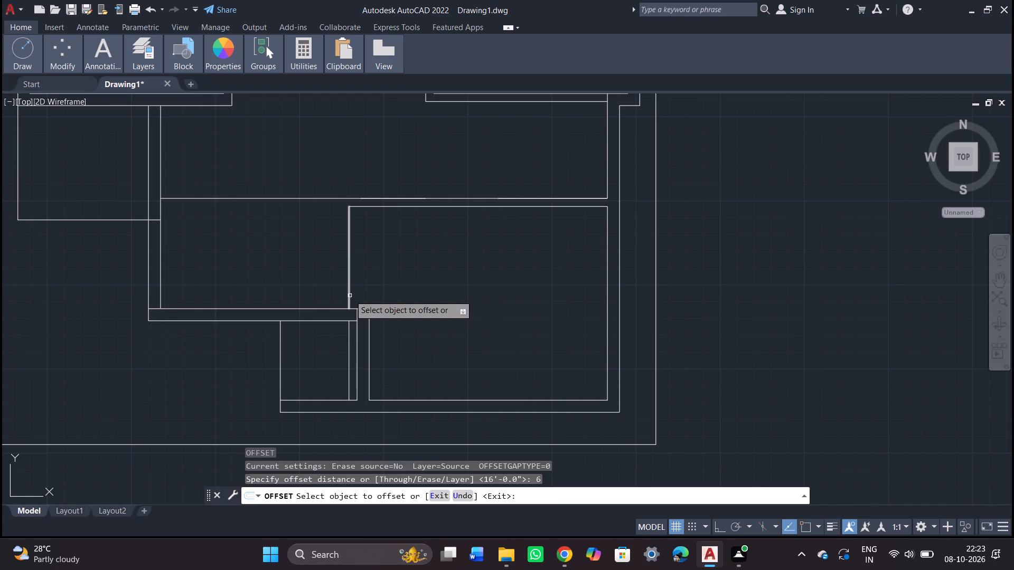
pyautogui.click(350, 295)
pyautogui.click(334, 283)
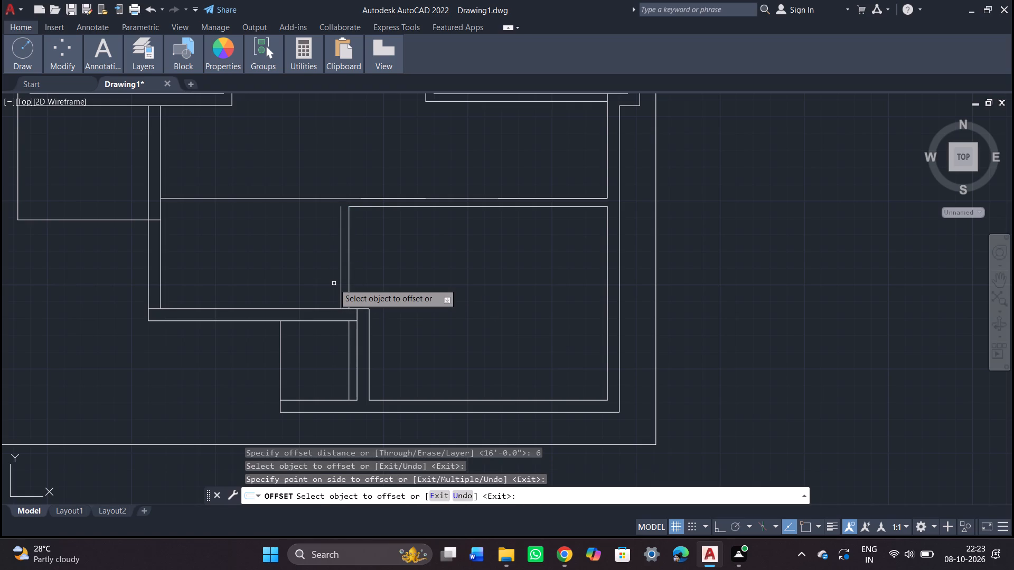
pyautogui.press('Escape')
# Extend the 6" offset line up to the room's outer top line.
pyautogui.write('ez')
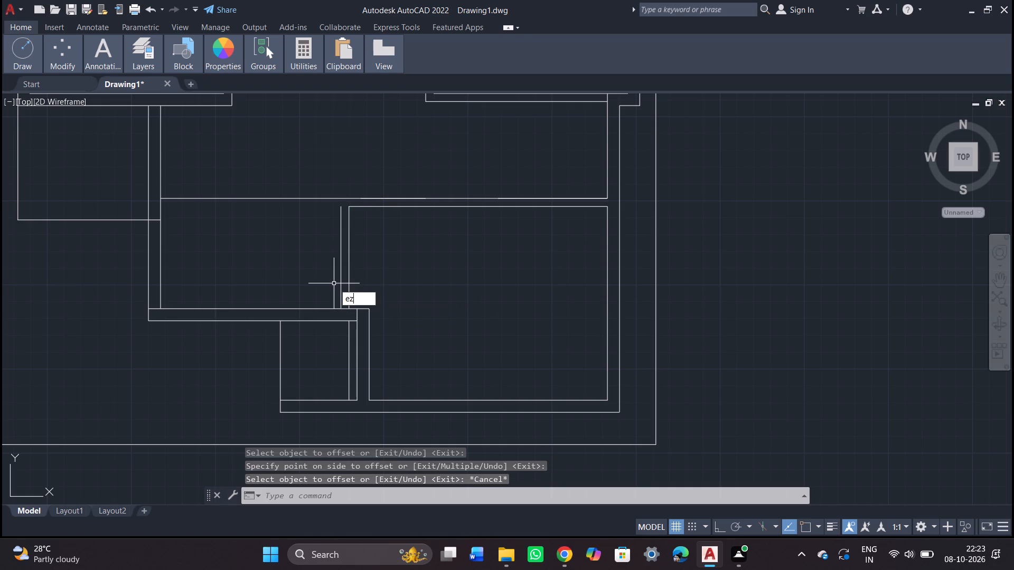
pyautogui.press('BackSpace')
pyautogui.press('x')
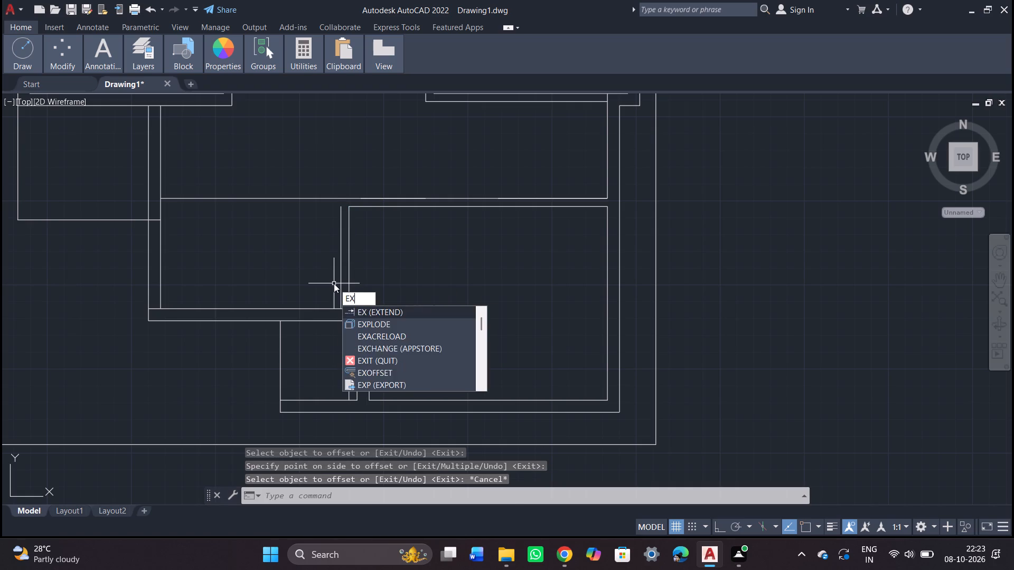
pyautogui.press('Return')
pyautogui.press('Return')
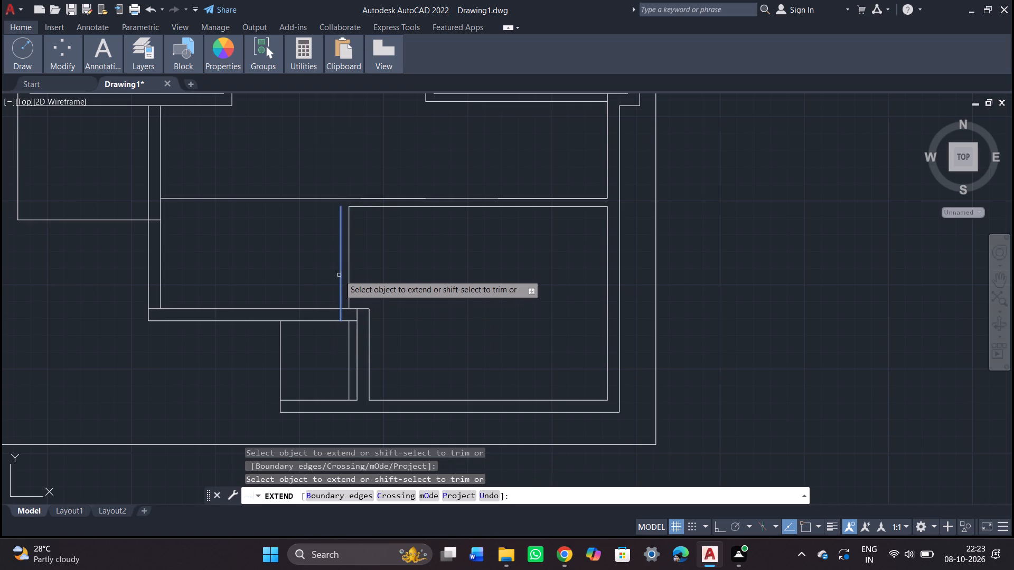
pyautogui.click(342, 240)
pyautogui.press('Escape')
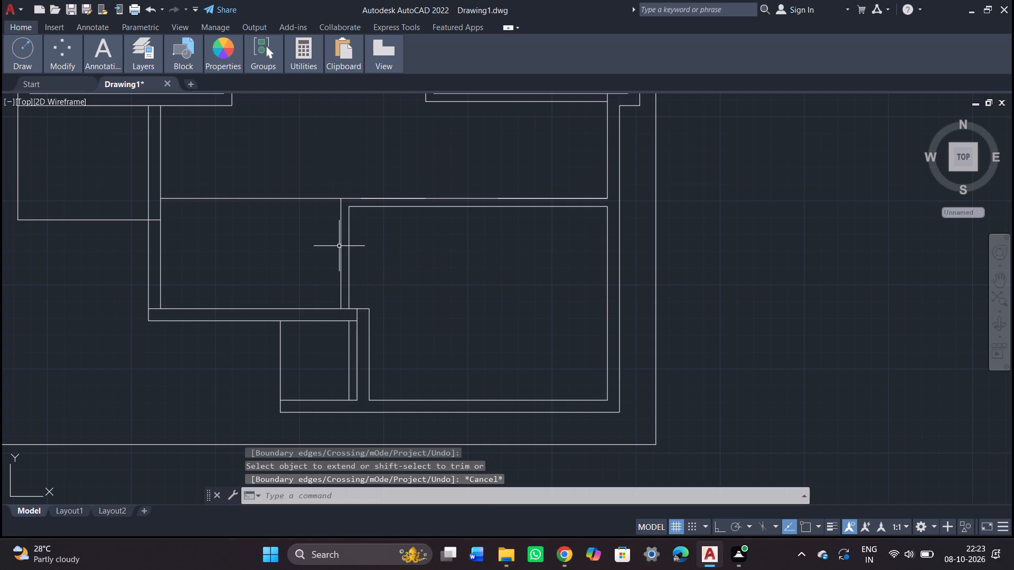
# Trim the outer top line's excess between the far left wall and the new left partition.
pyautogui.write('tr')
pyautogui.press('Return')
pyautogui.press('Return')
pyautogui.moveTo(309, 182); pyautogui.dragTo(273, 244)
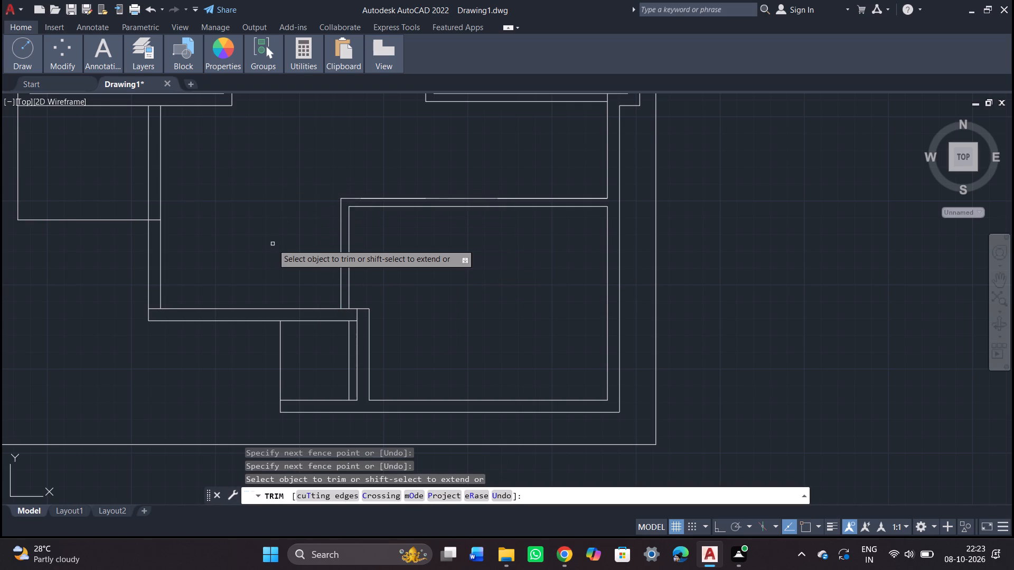
pyautogui.scroll(1, 330, 329)
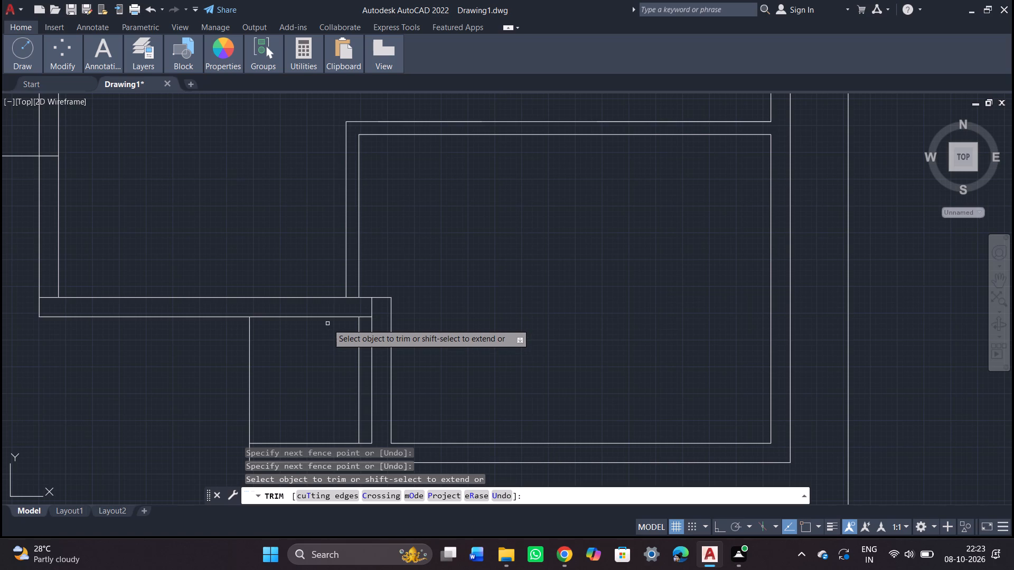
pyautogui.scroll(-2, 327, 324)
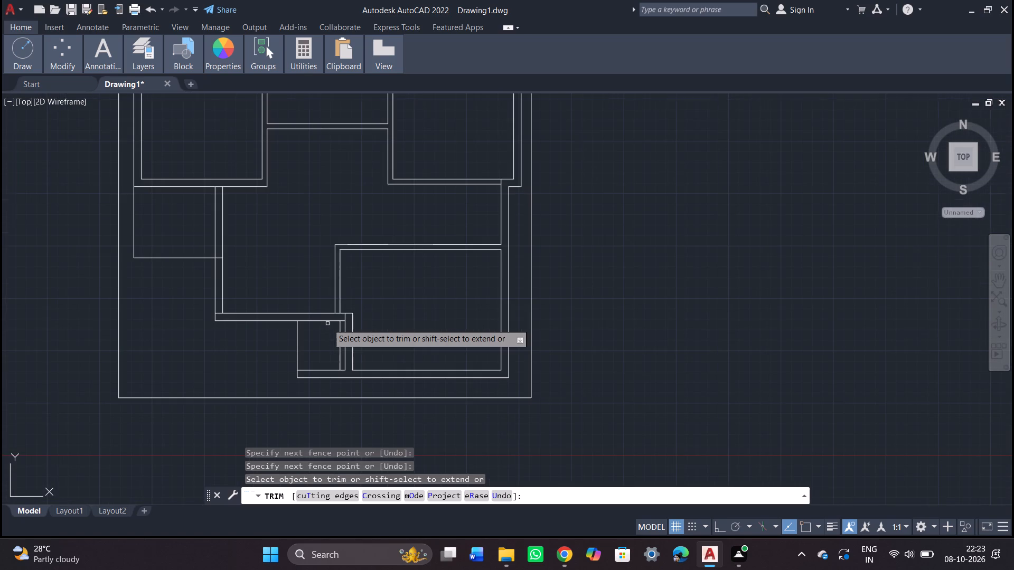
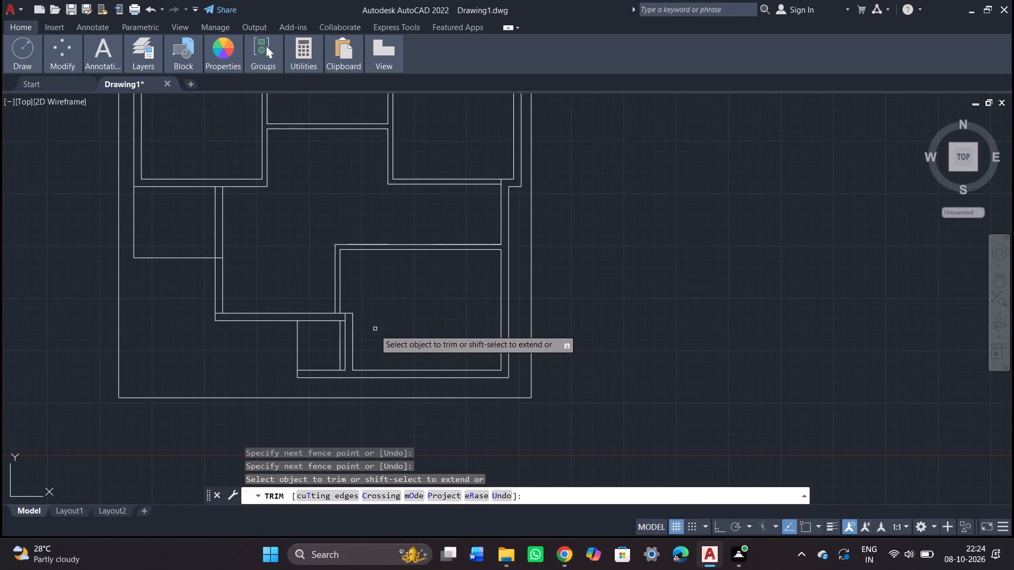
# Trim away the small box's vertical lines and the leftover wall stubs at the lower room's bottom-left corner.
pyautogui.moveTo(363, 321); pyautogui.dragTo(363, 322)
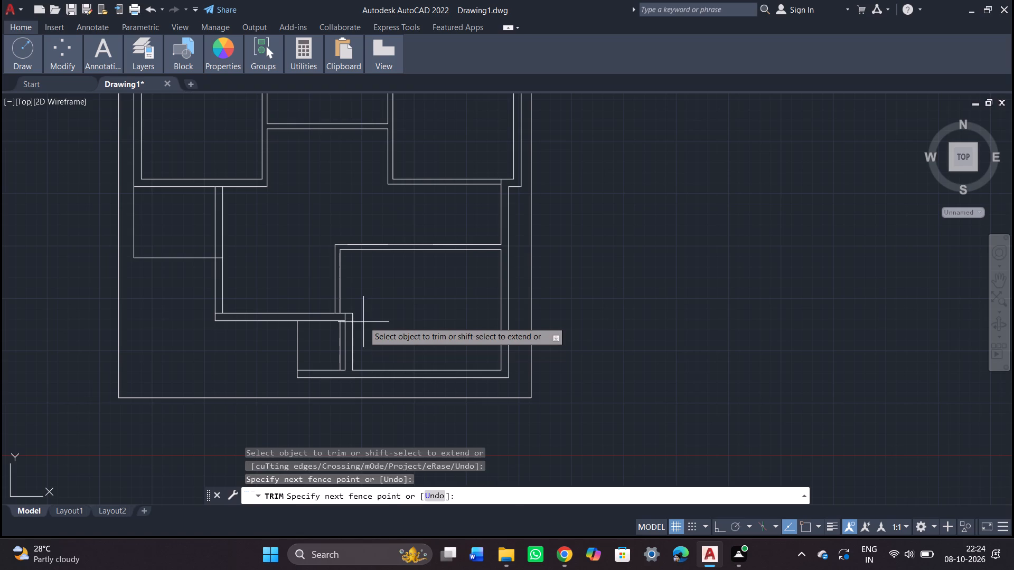
pyautogui.moveTo(363, 322); pyautogui.dragTo(343, 324)
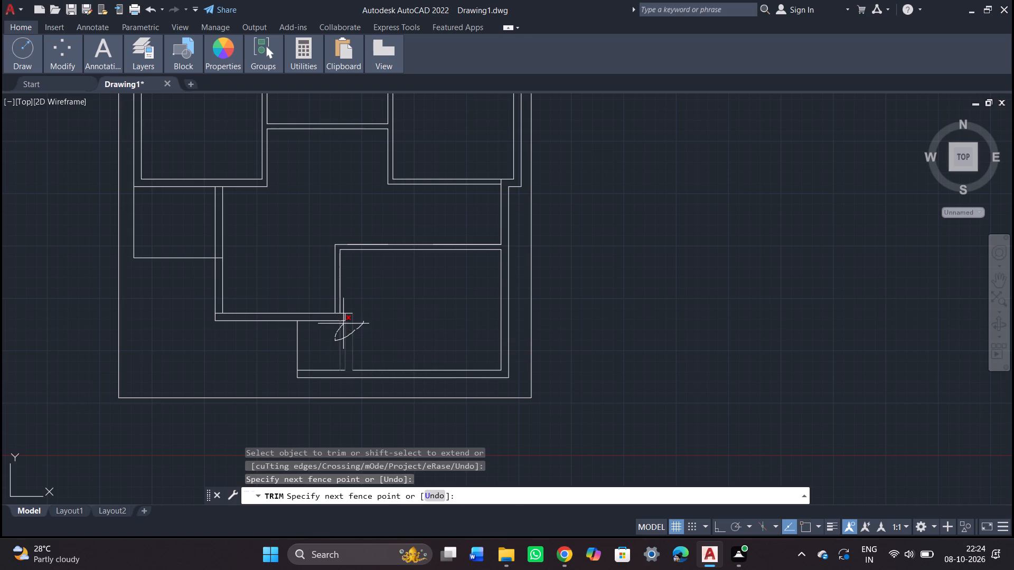
pyautogui.moveTo(343, 324); pyautogui.dragTo(338, 324)
pyautogui.moveTo(338, 324); pyautogui.dragTo(338, 334)
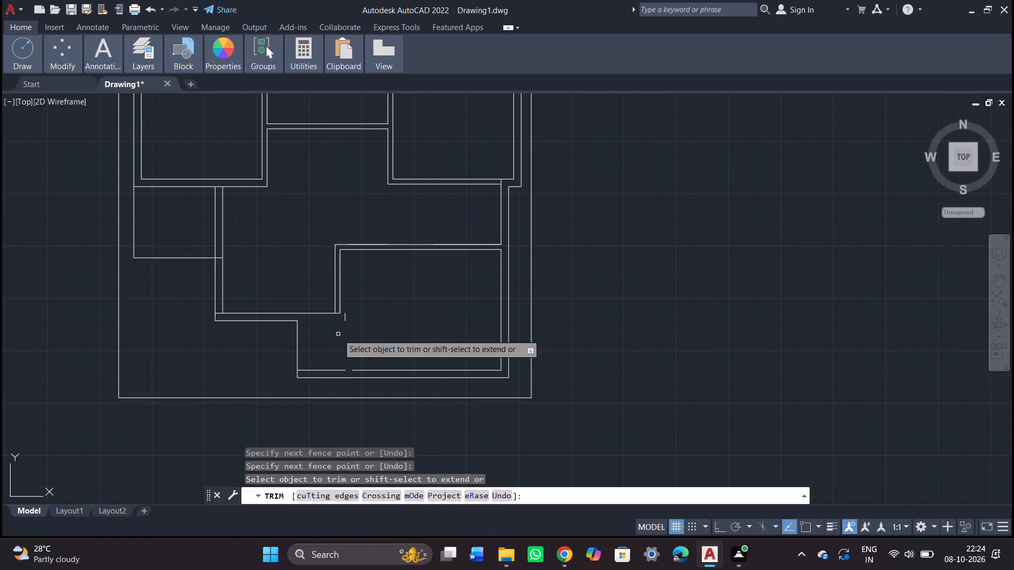
pyautogui.click(345, 318)
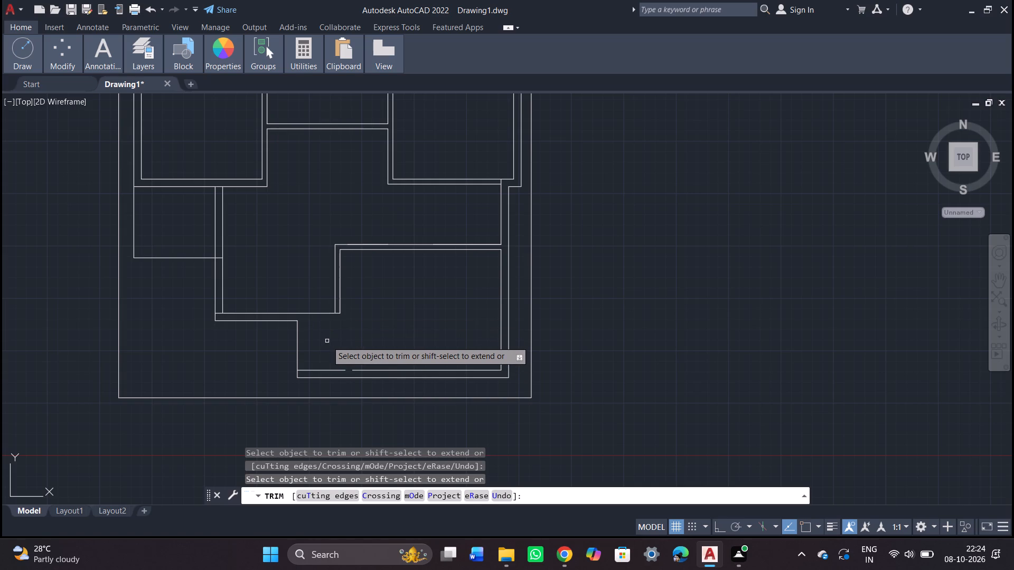
pyautogui.moveTo(324, 346); pyautogui.dragTo(310, 349)
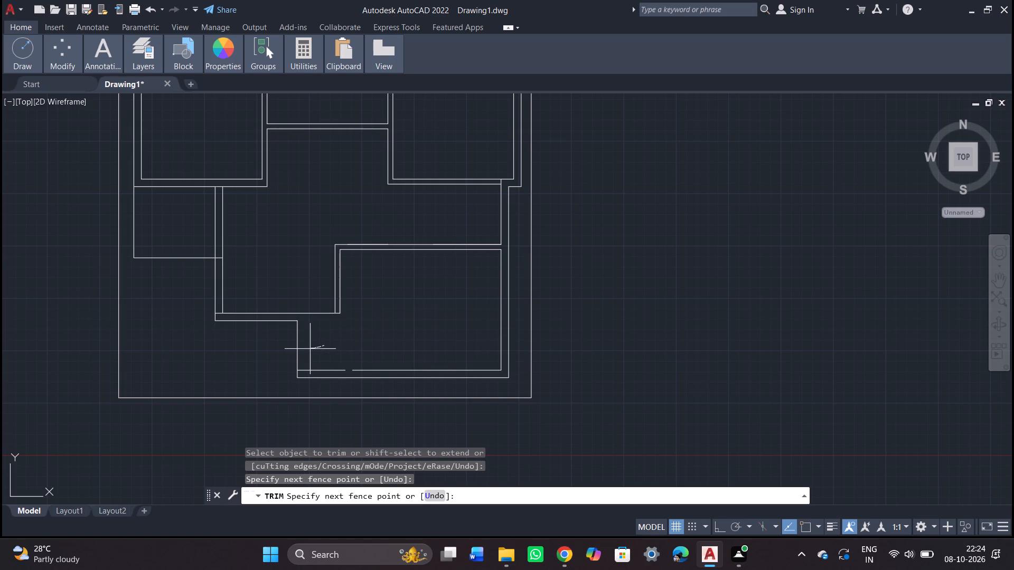
pyautogui.moveTo(310, 349); pyautogui.dragTo(285, 352)
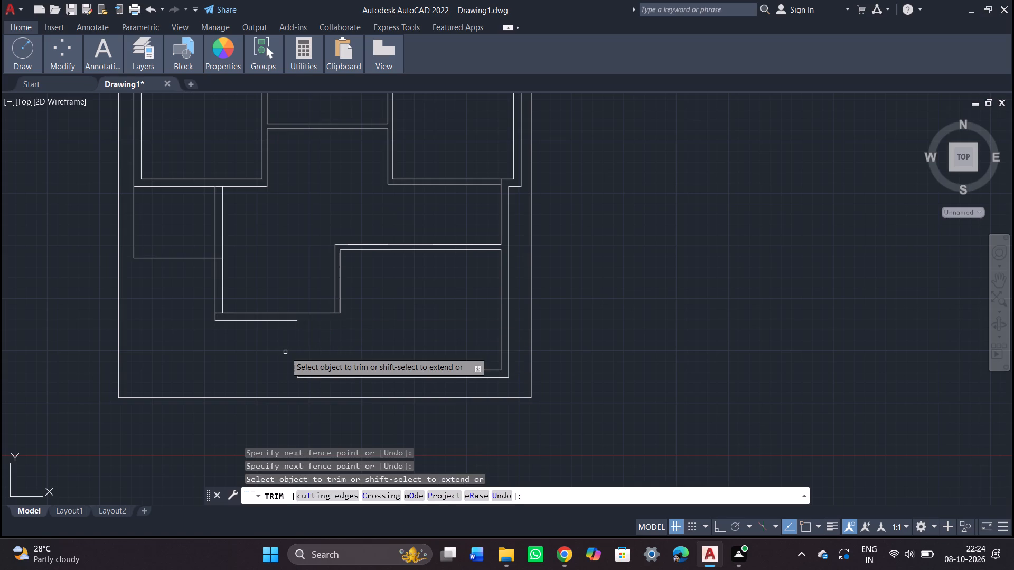
pyautogui.press('Escape')
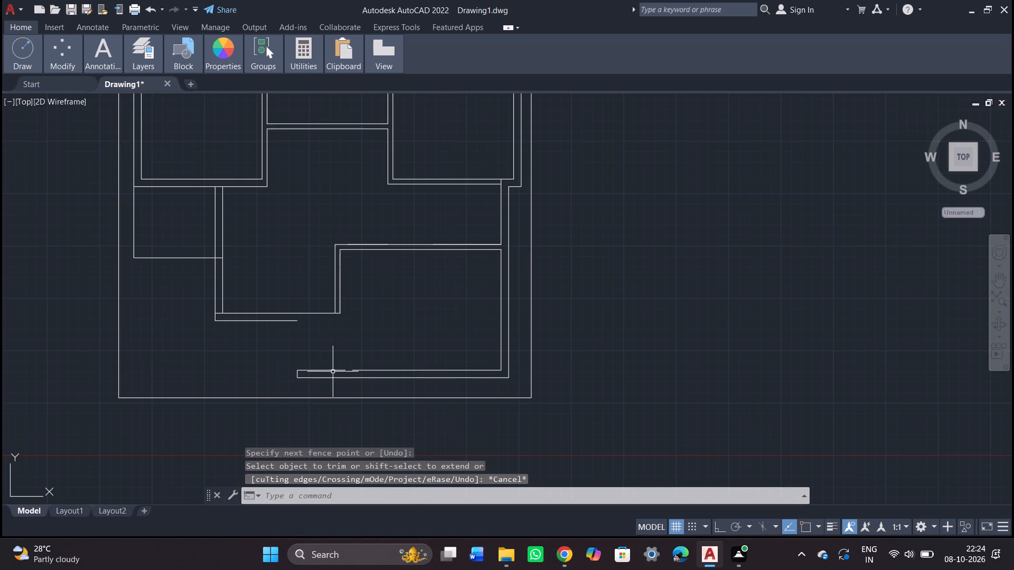
pyautogui.press('Escape')
# Join the two collinear segments of the bottom wall's inner line into one line.
pyautogui.click(332, 371)
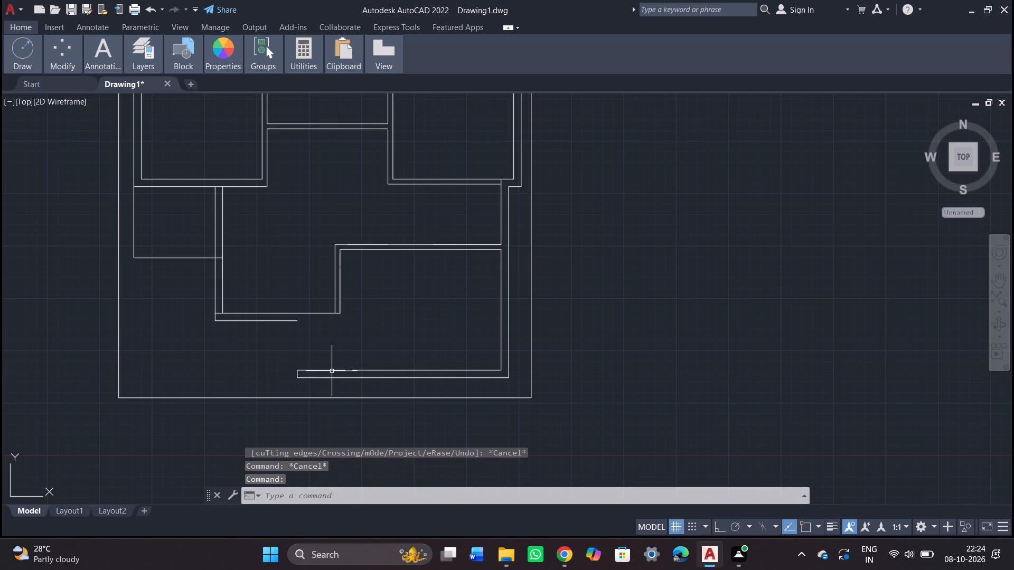
pyautogui.click(362, 370)
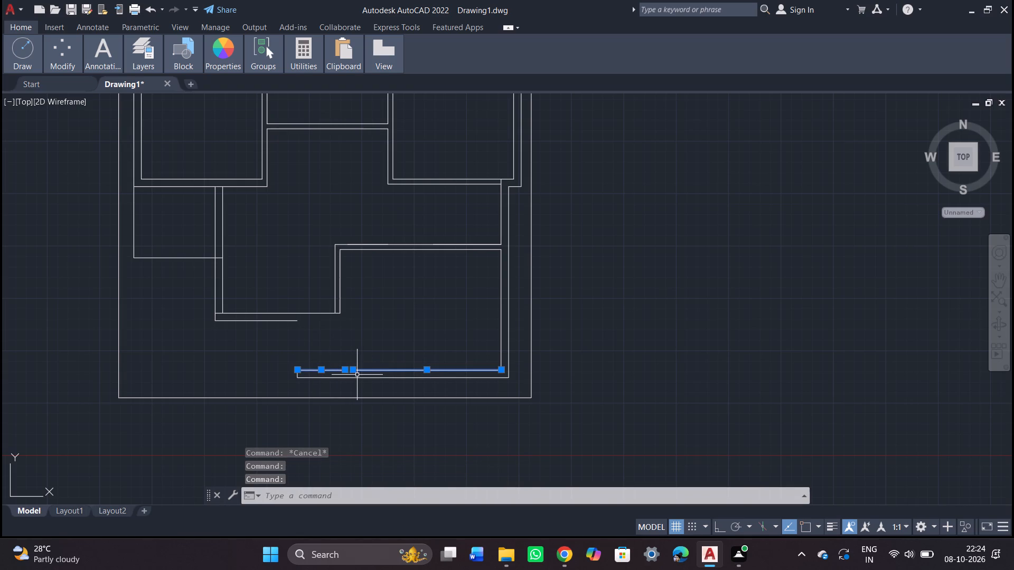
pyautogui.press('j')
pyautogui.press('Return')
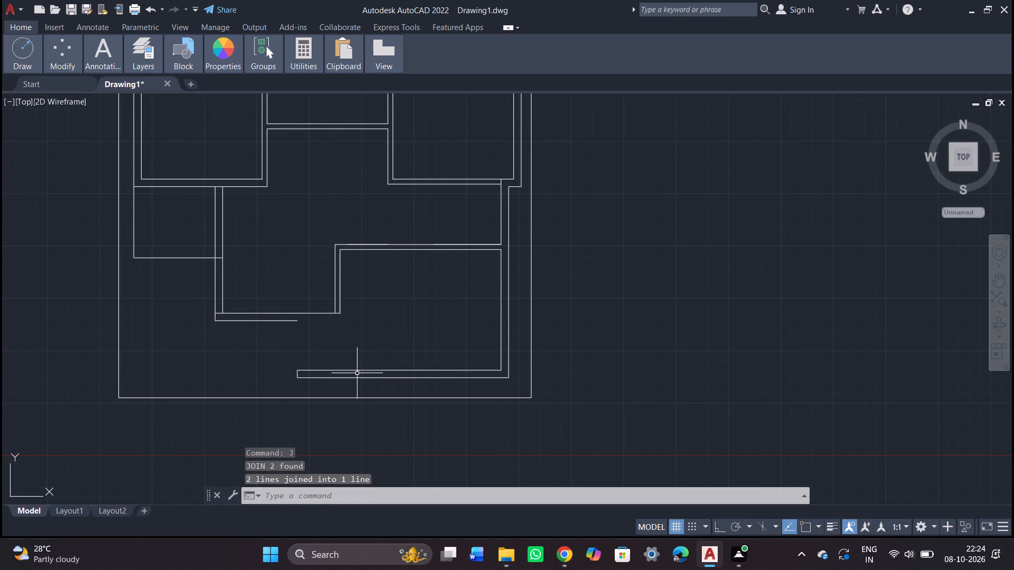
pyautogui.press('Escape')
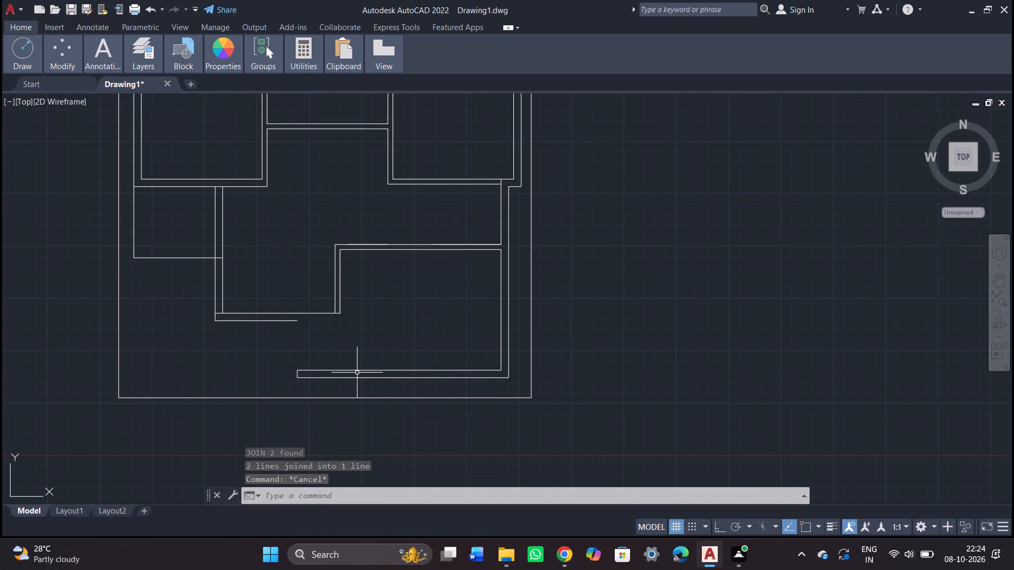
# Extend the lower room's left inner wall line down to the bottom wall.
pyautogui.write('ex')
pyautogui.press('Return')
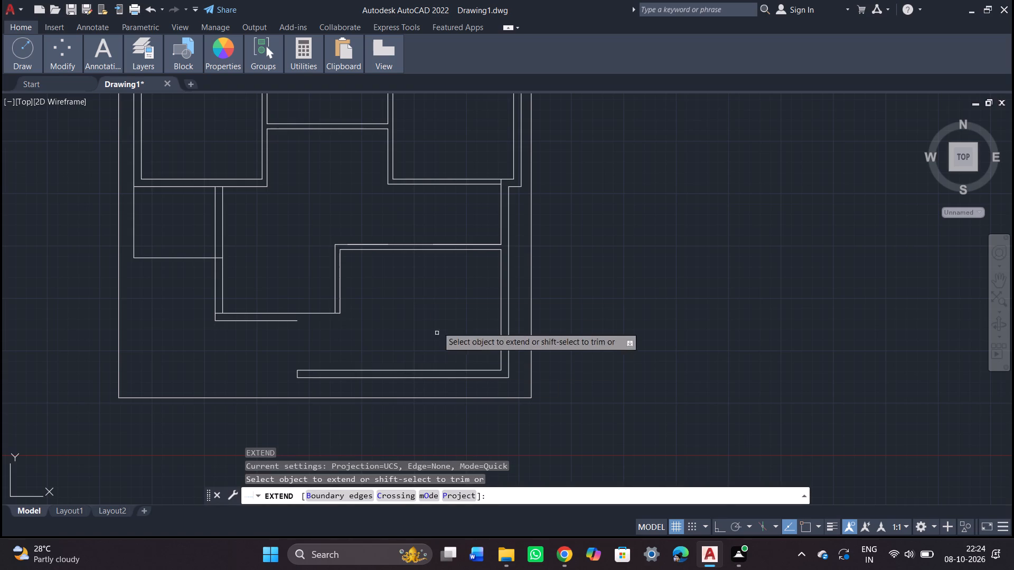
pyautogui.click(340, 303)
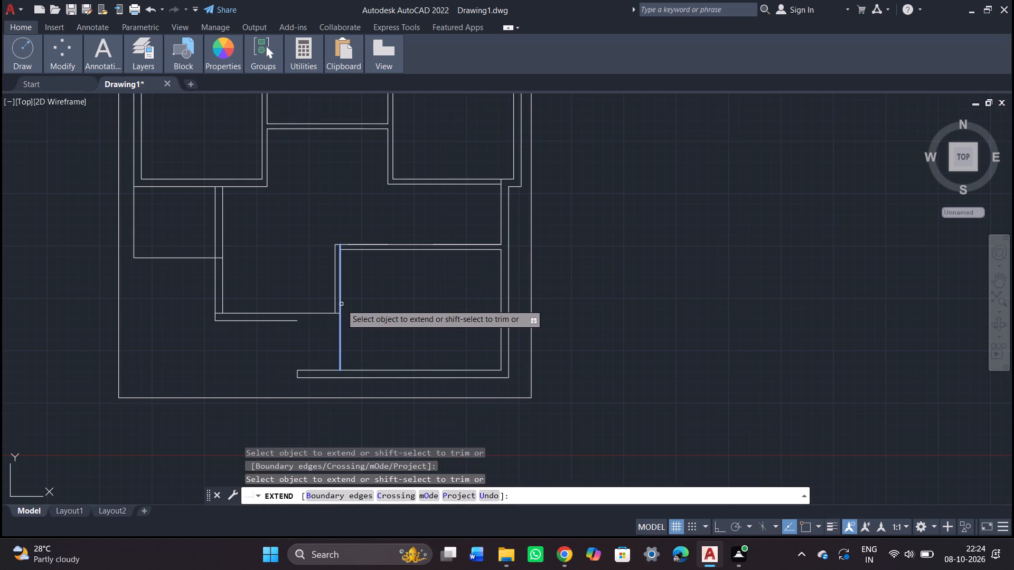
pyautogui.press('Escape')
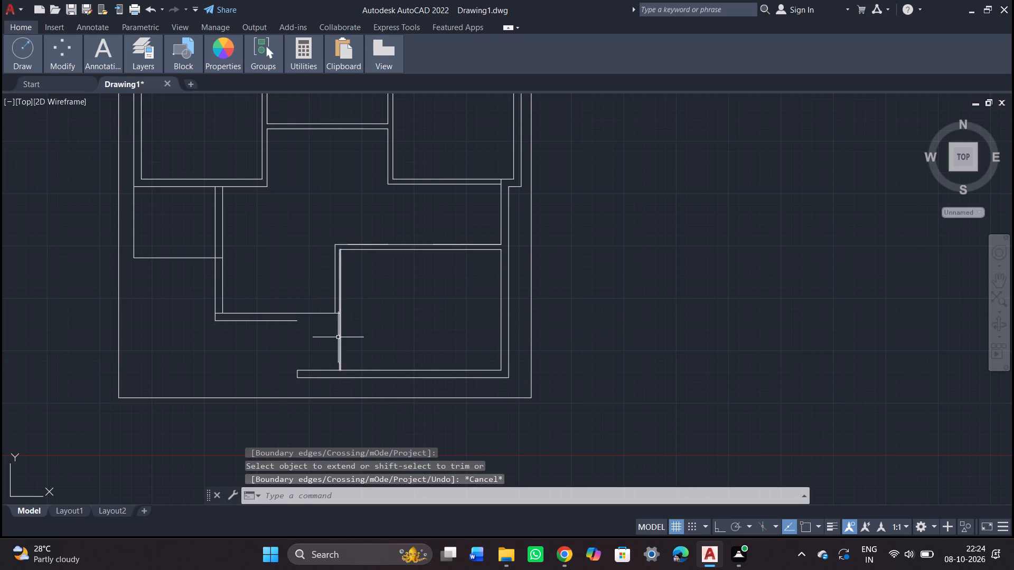
# Offset the extended left wall line of the lower room by 9" to its outer side.
pyautogui.scroll(4, 336, 320)
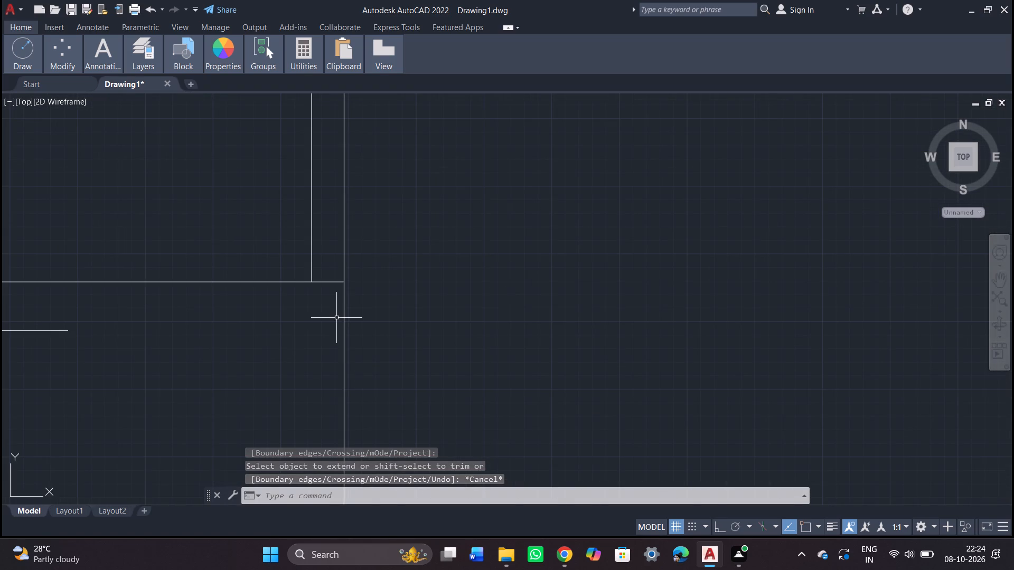
pyautogui.scroll(-1, 336, 318)
pyautogui.write('oo')
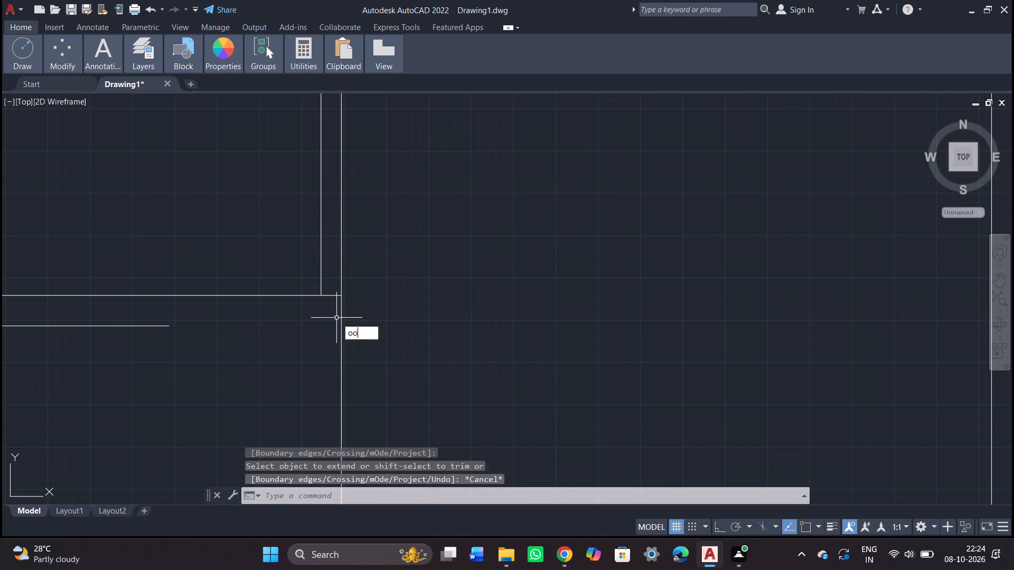
pyautogui.press('BackSpace')
pyautogui.press('BackSpace')
pyautogui.press('Return')
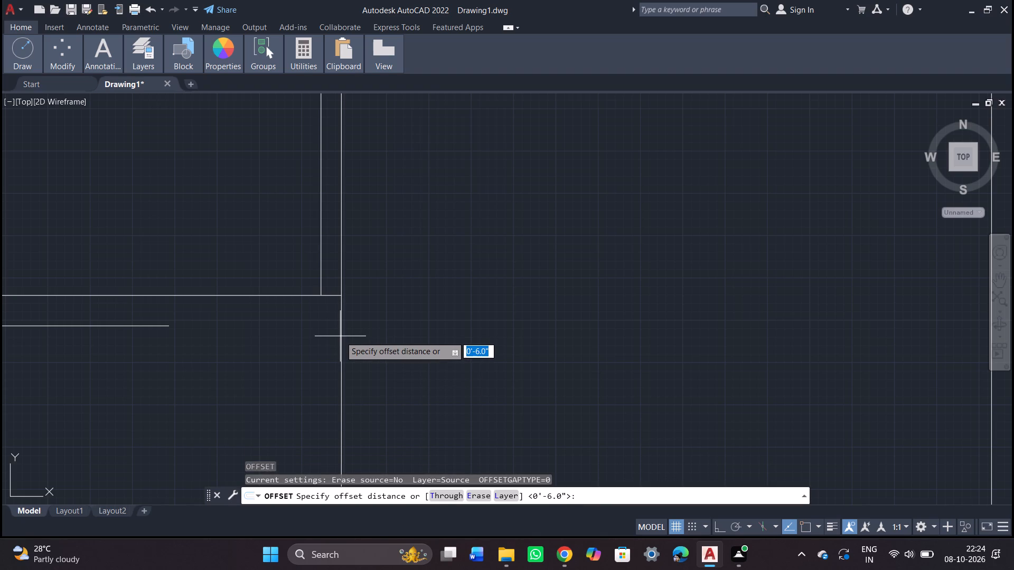
pyautogui.press('9')
pyautogui.press('Return')
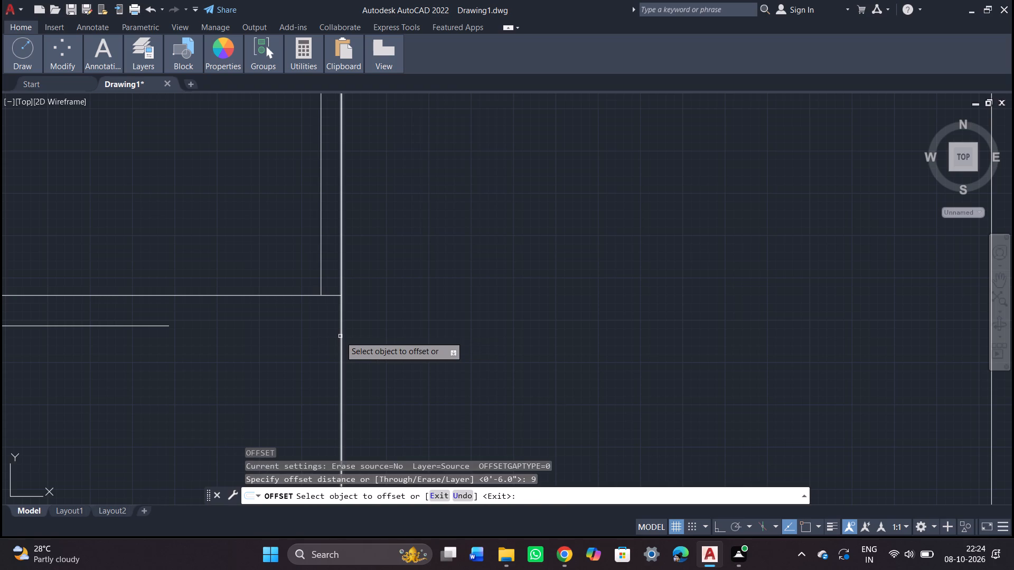
pyautogui.click(341, 340)
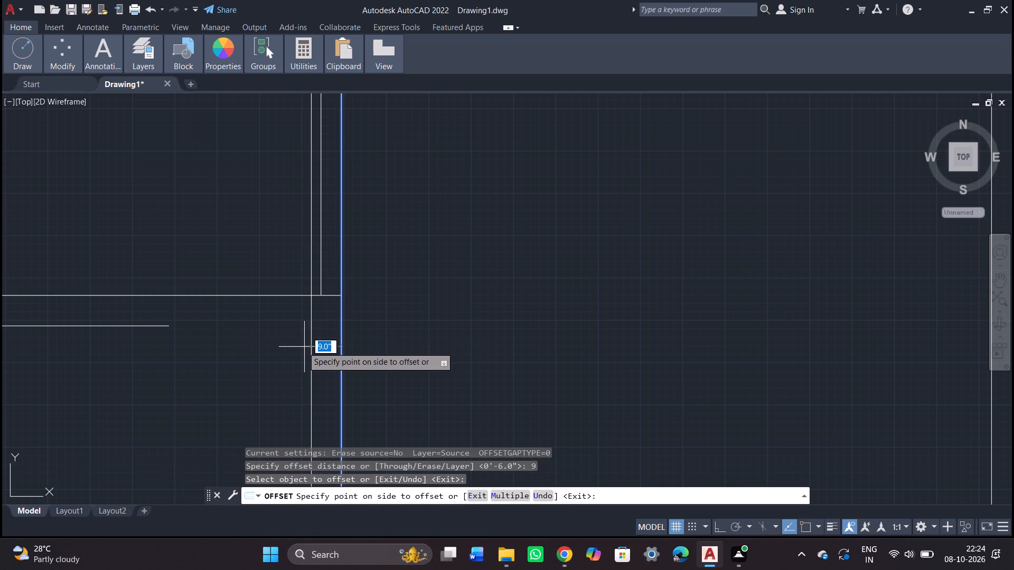
pyautogui.click(303, 347)
pyautogui.press('Escape')
# Trim the offset line's portion above the horizontal wall that meets the lower room's left wall.
pyautogui.write('tr')
pyautogui.press('Return')
pyautogui.press('Return')
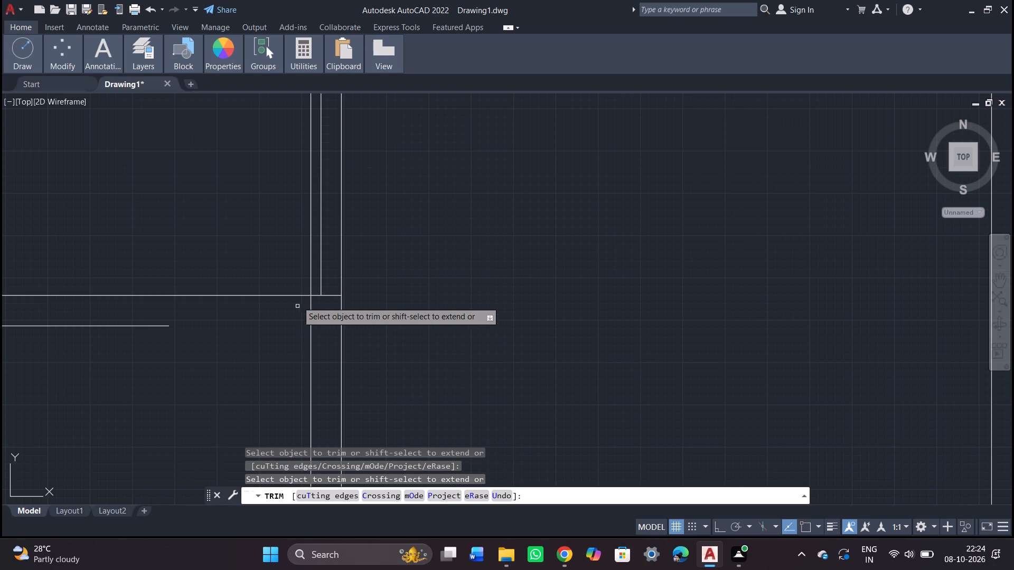
pyautogui.click(313, 263)
pyautogui.scroll(-2, 313, 263)
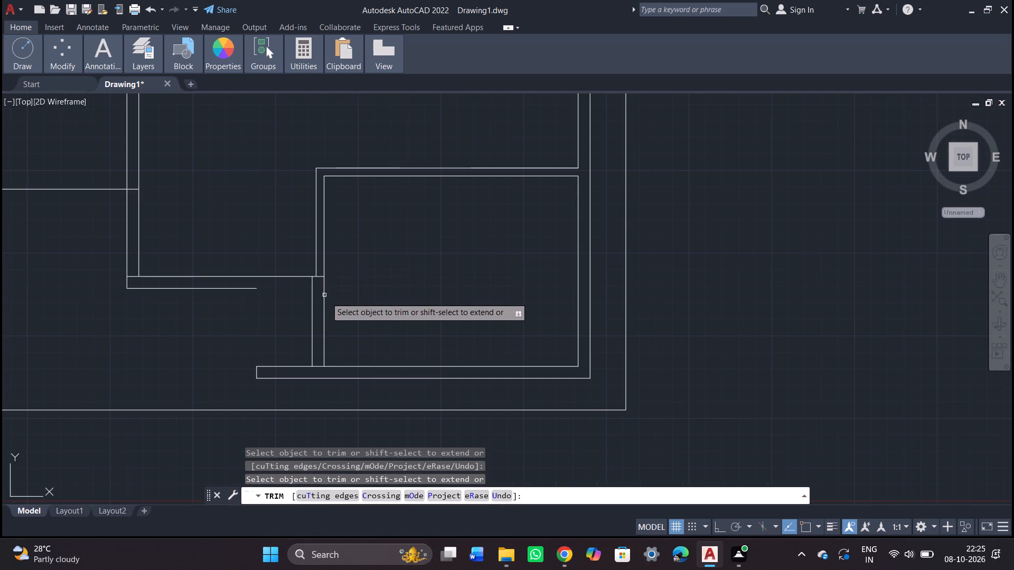
pyautogui.moveTo(349, 327); pyautogui.dragTo(376, 244, button='middle')
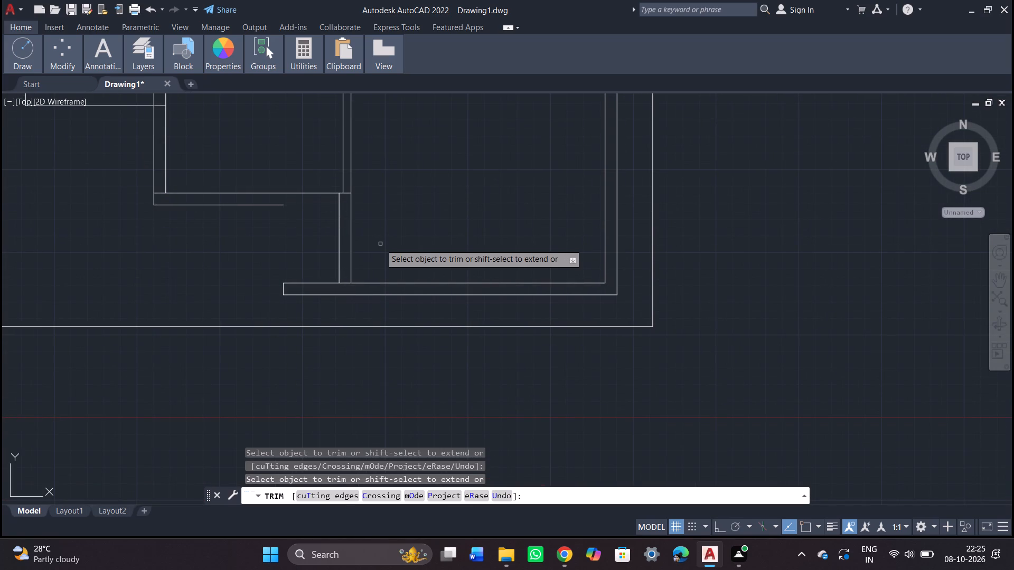
pyautogui.press('Escape')
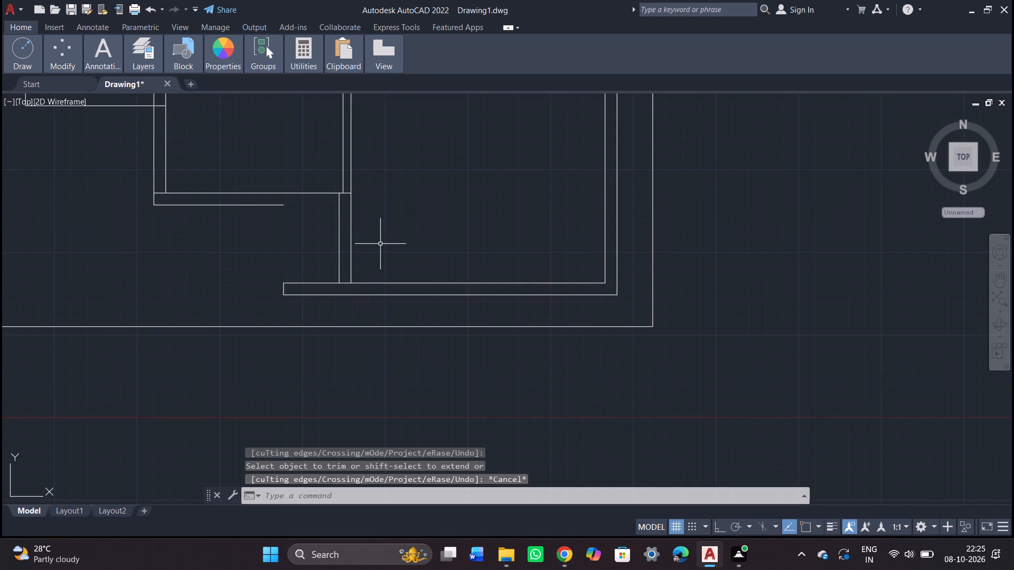
# Extend the lower line of the adjoining horizontal wall to the 9" offset vertical line.
pyautogui.press('e')
pyautogui.press('x')
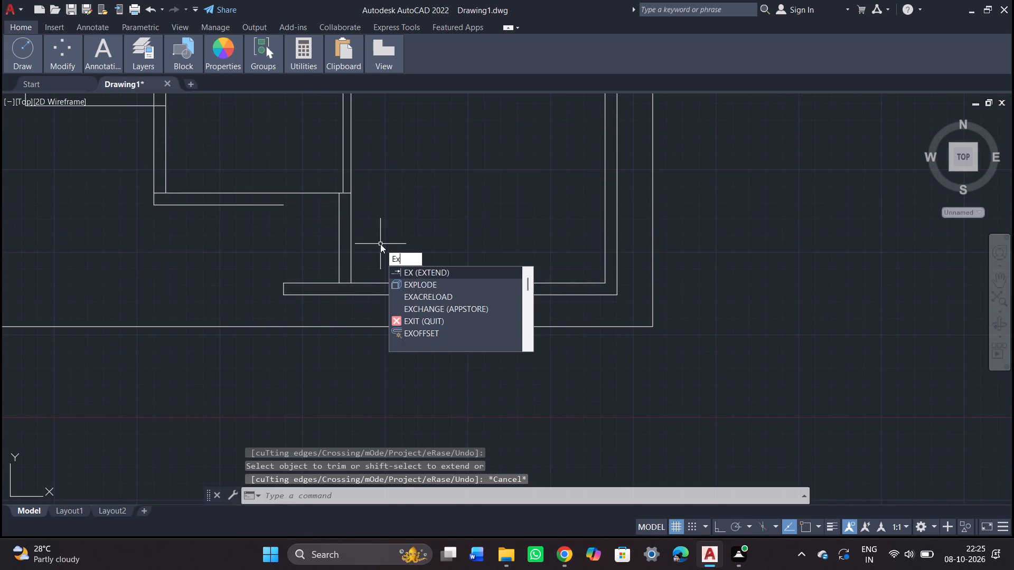
pyautogui.press('Return')
pyautogui.press('Return')
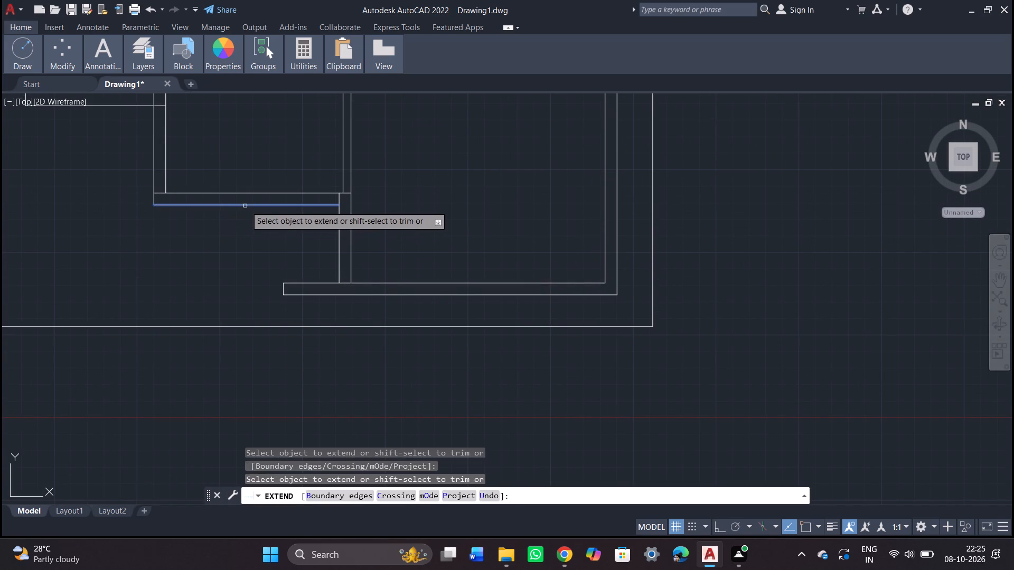
pyautogui.click(247, 206)
pyautogui.press('Escape')
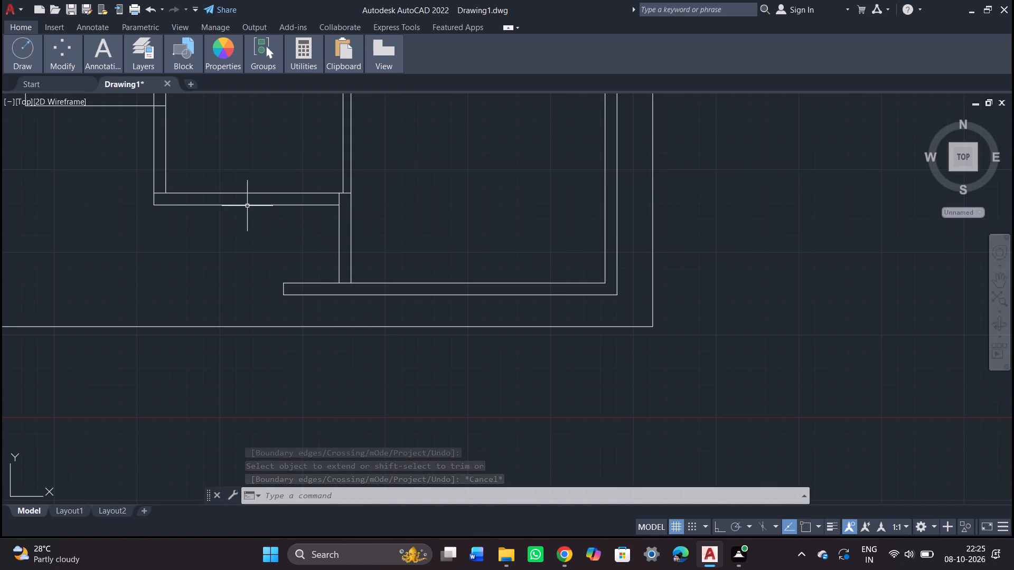
# Trim the offset vertical line's short piece between the two horizontal wall lines to open the corner.
pyautogui.write('tr')
pyautogui.press('Return')
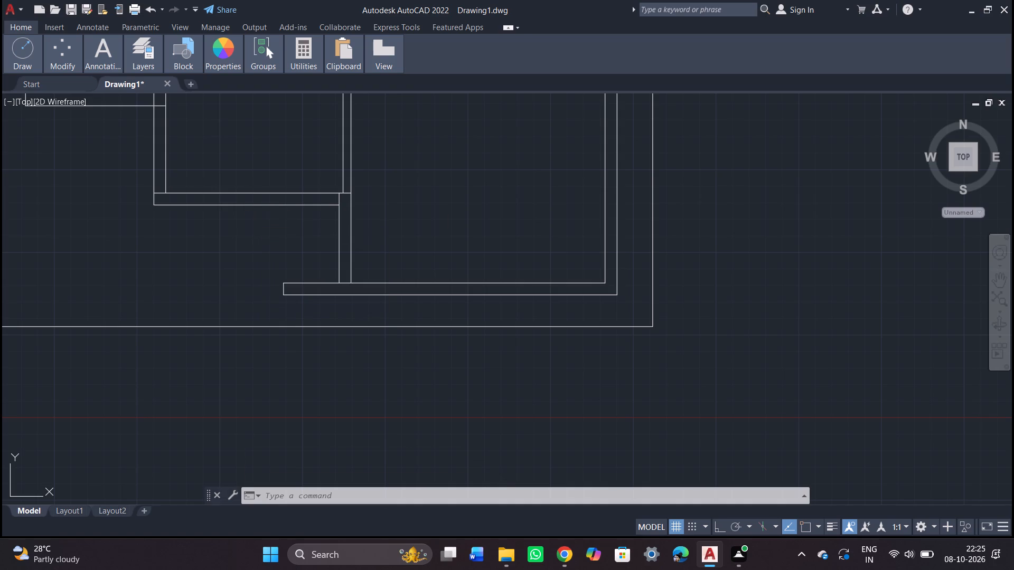
pyautogui.press('Return')
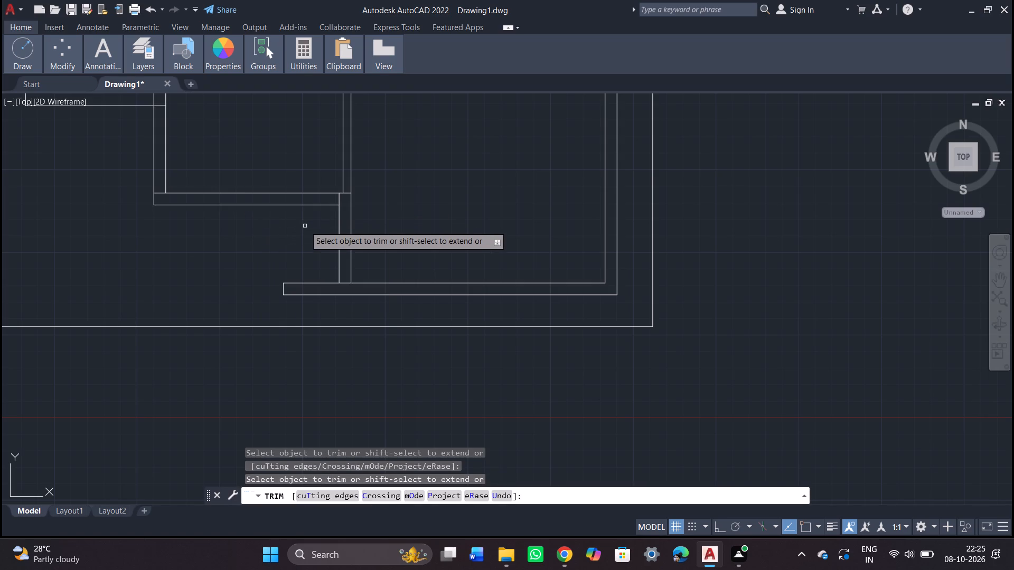
pyautogui.click(340, 199)
pyautogui.scroll(-2, 340, 202)
pyautogui.scroll(1, 313, 221)
pyautogui.press('Escape')
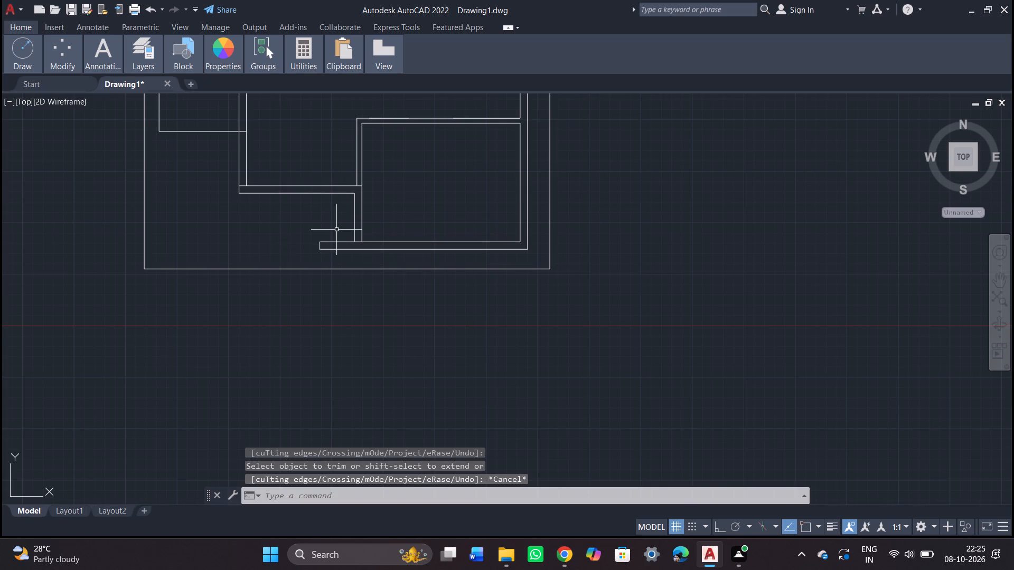
# Extend the offset vertical line down to the outer line of the bottom wall.
pyautogui.write('ex')
pyautogui.press('Return')
pyautogui.press('Return')
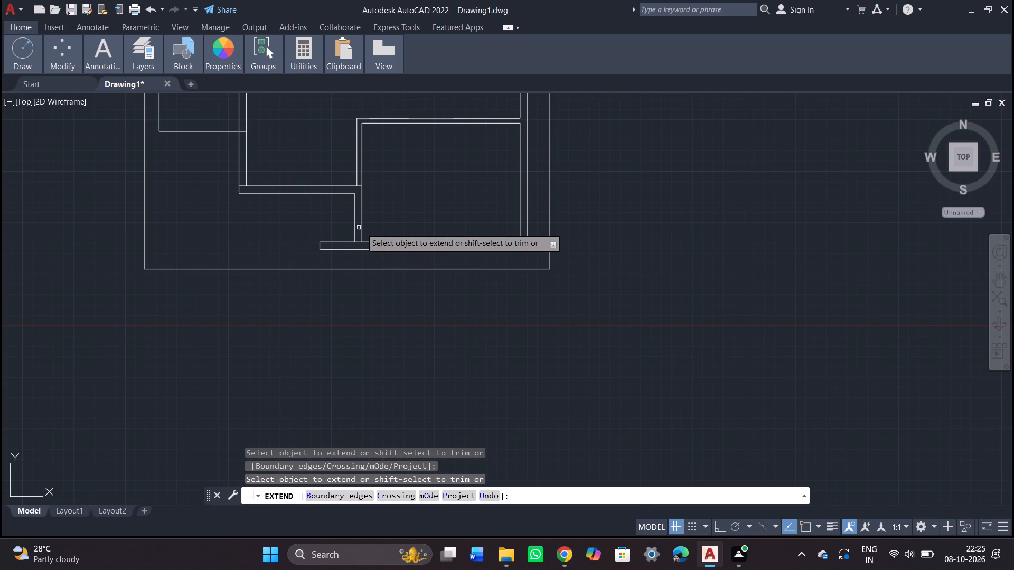
pyautogui.click(356, 227)
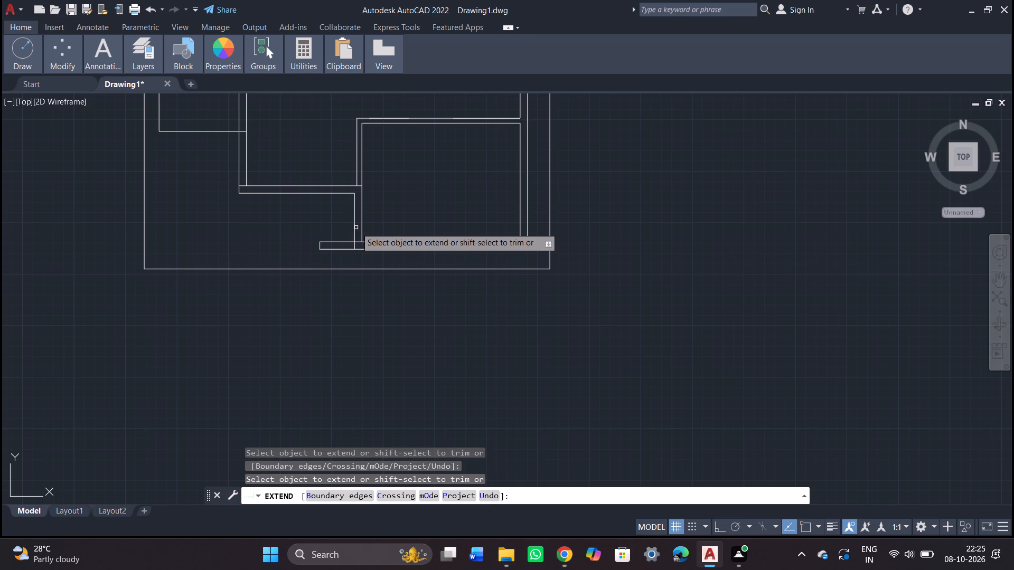
pyautogui.press('Escape')
# Trim the lower room's bottom-left corner, removing the inner bottom-wall line across the left wall and the whole stub projecting past it.
pyautogui.write('tr')
pyautogui.press('Return')
pyautogui.press('Return')
pyautogui.scroll(1, 354, 227)
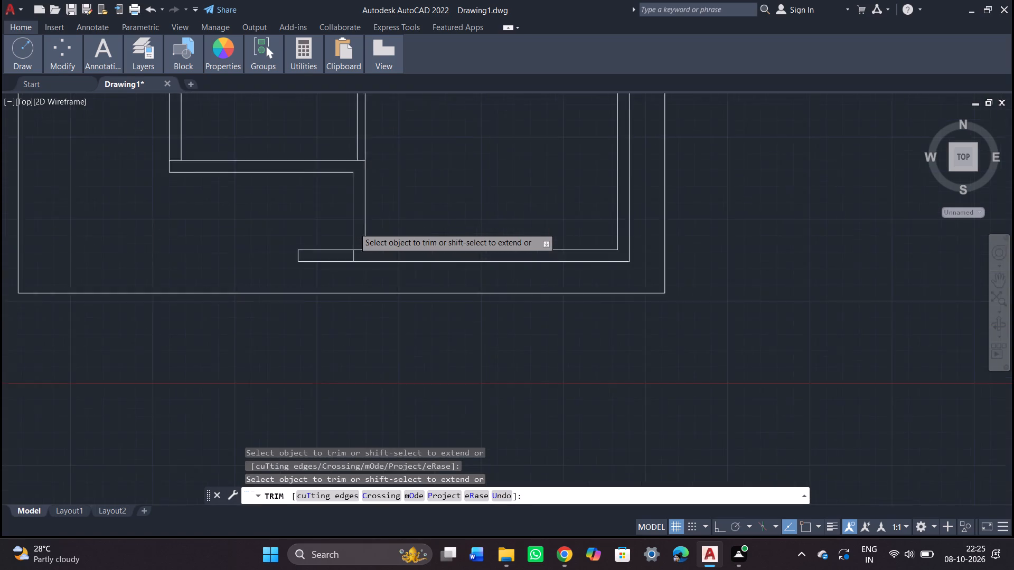
pyautogui.scroll(2, 354, 227)
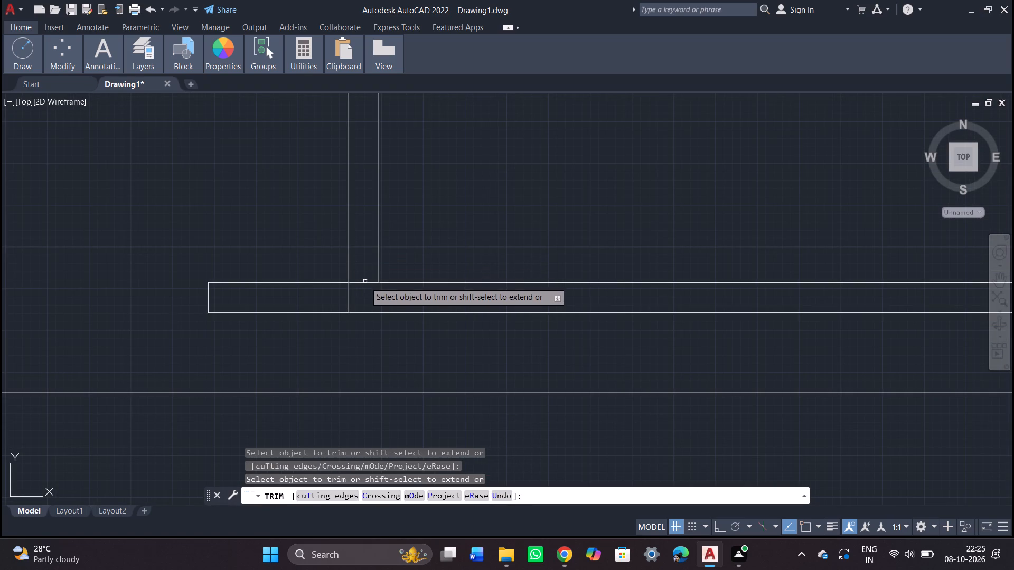
pyautogui.moveTo(364, 280); pyautogui.dragTo(363, 286)
pyautogui.click(363, 286)
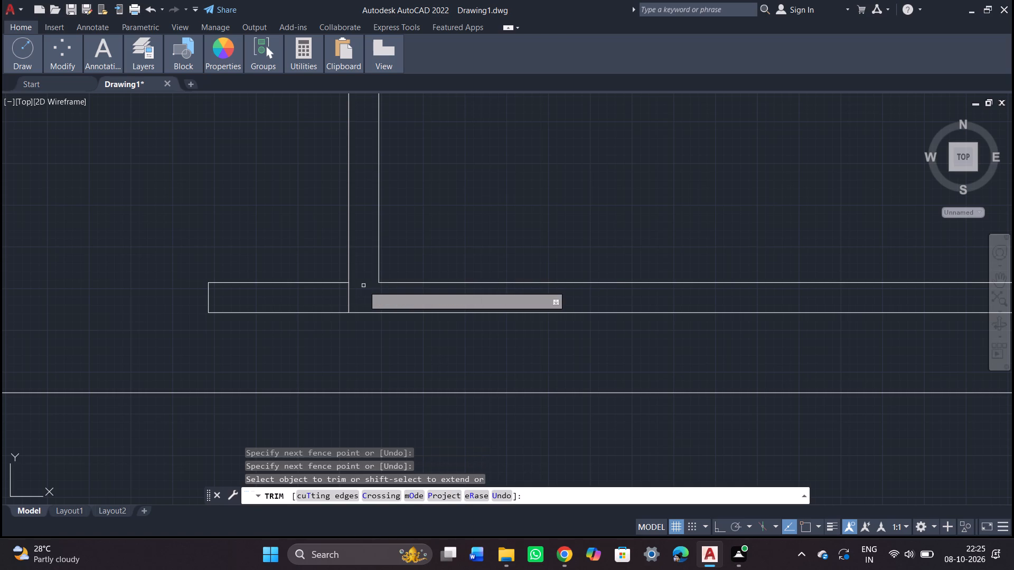
pyautogui.moveTo(313, 256); pyautogui.dragTo(304, 315)
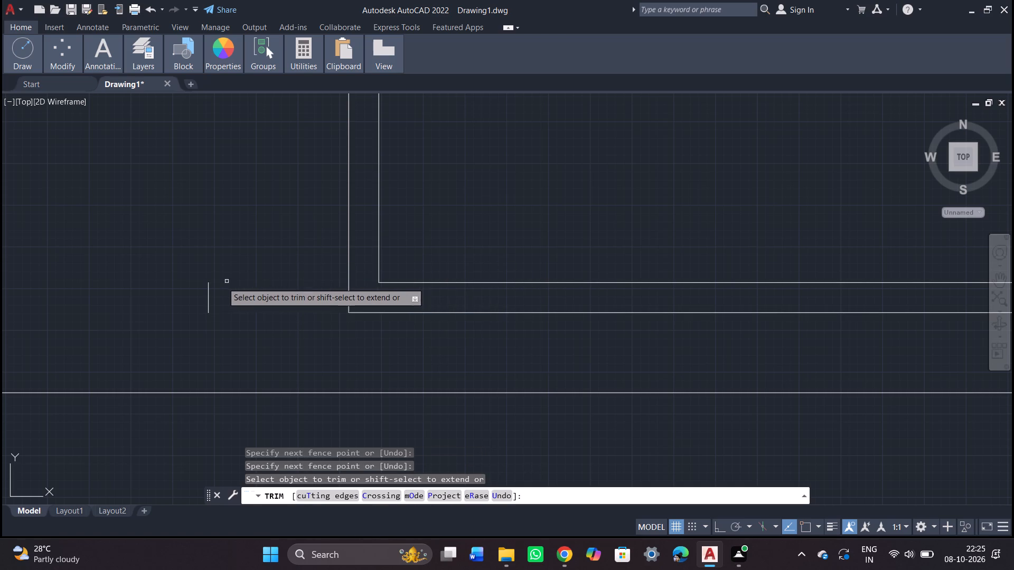
pyautogui.click(209, 296)
# Check the clear dimensions of the central space left of and above the lower room with the Quick measure tool.
pyautogui.scroll(-1, 214, 288)
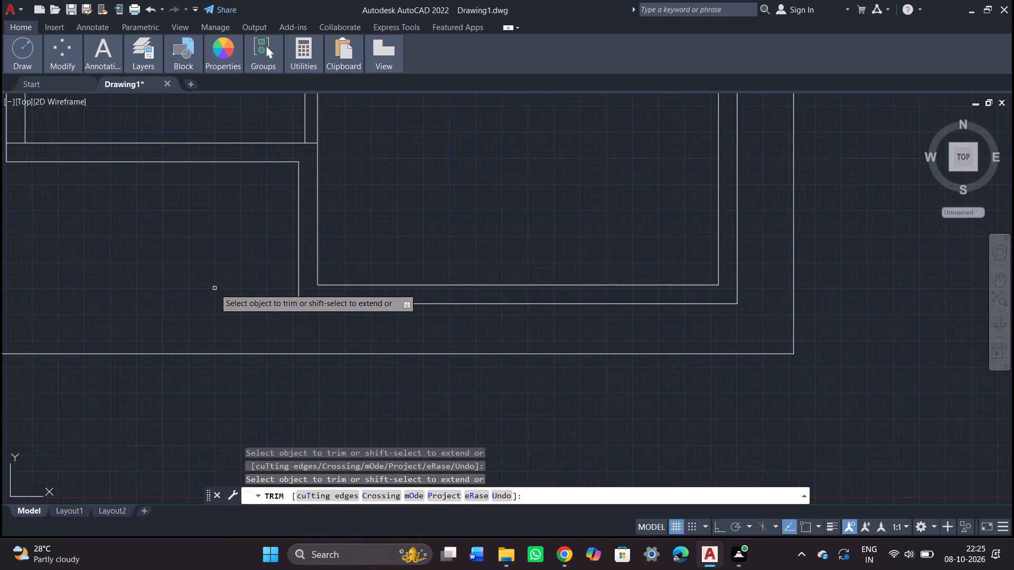
pyautogui.scroll(-2, 214, 288)
pyautogui.moveTo(196, 264); pyautogui.dragTo(264, 330, button='middle')
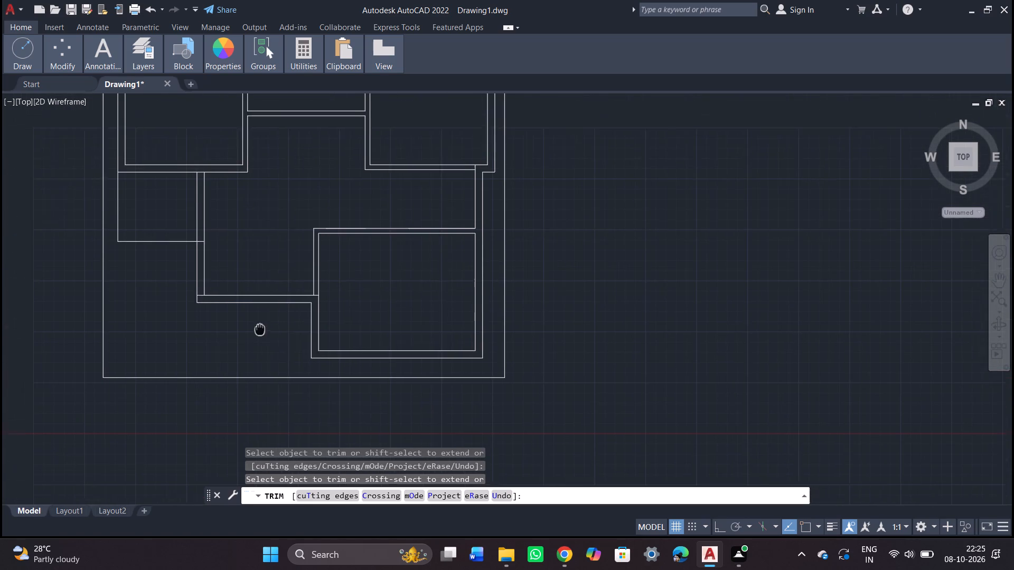
pyautogui.moveTo(264, 330); pyautogui.dragTo(270, 333, button='middle')
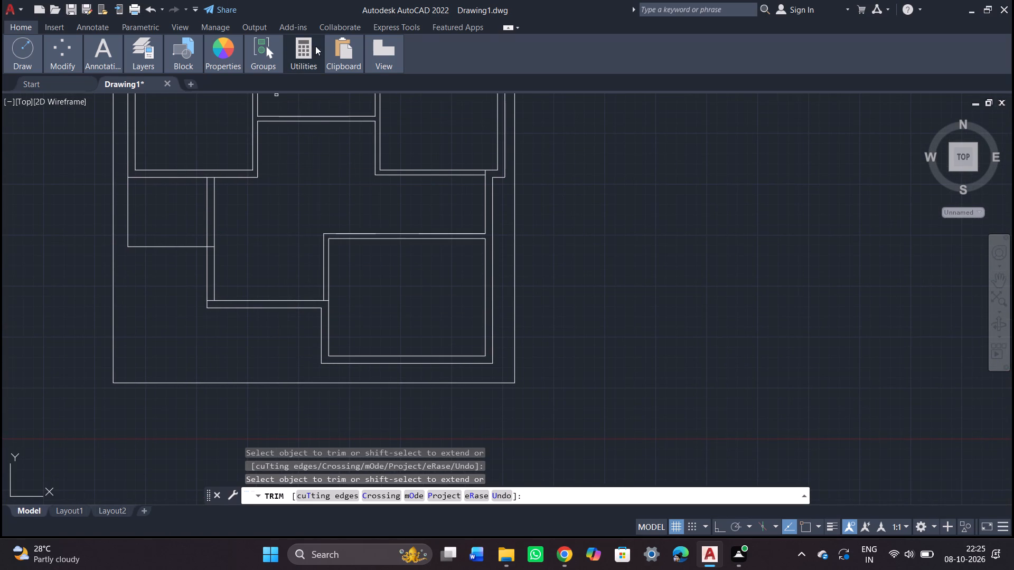
pyautogui.click(304, 55)
pyautogui.click(312, 87)
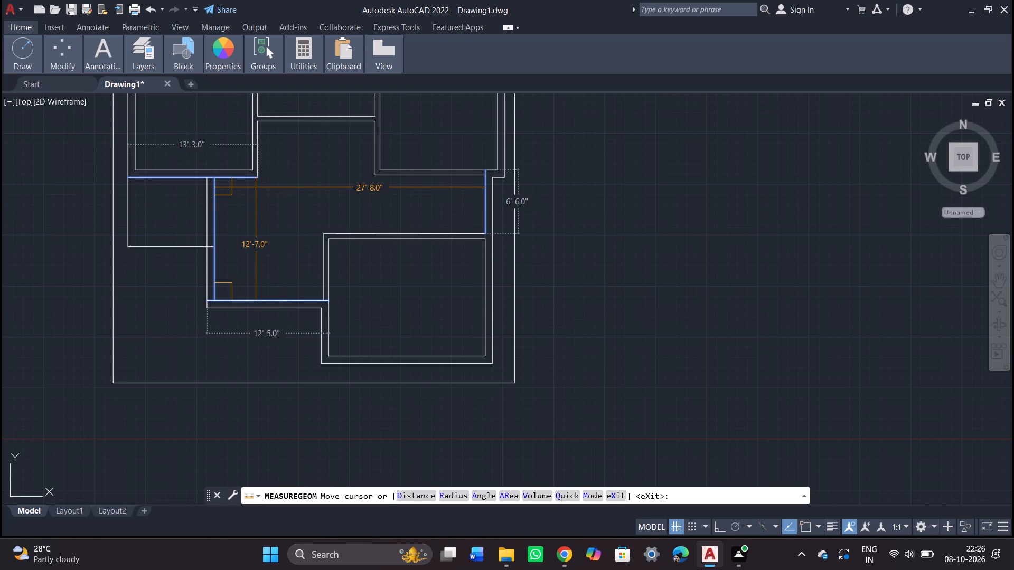
pyautogui.press('Escape')
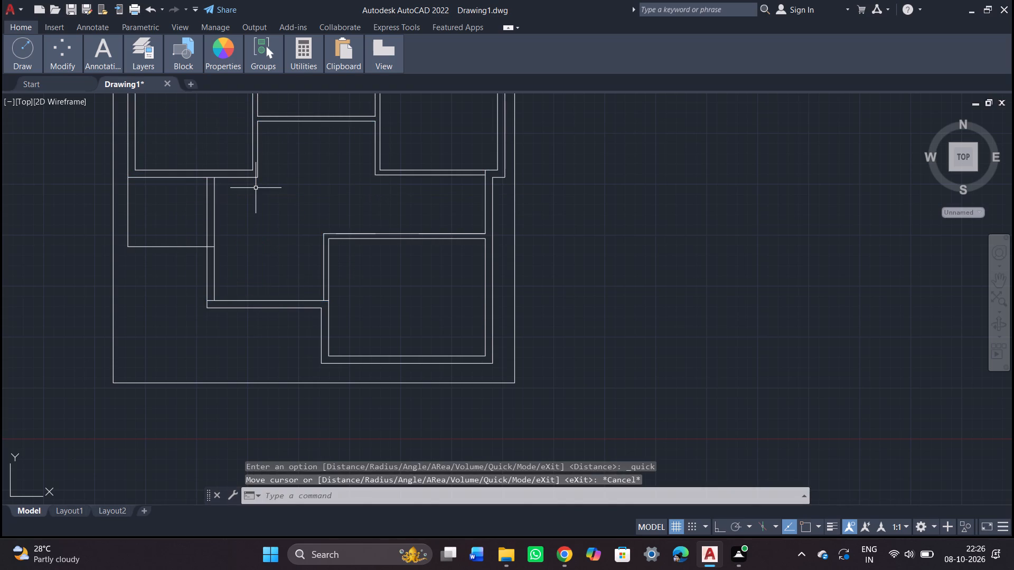
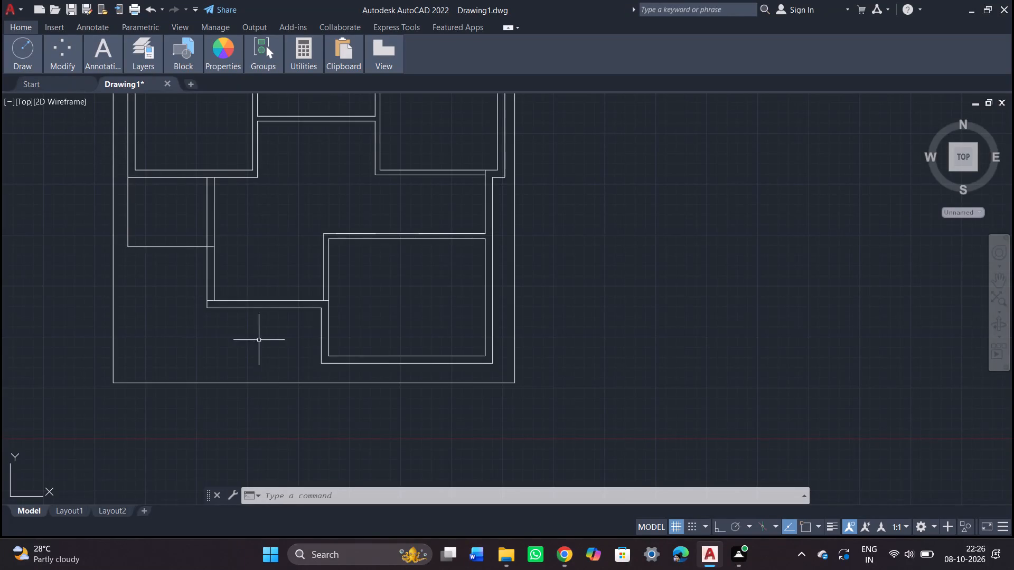
# Review the wall layout of the whole floor plan, from the upper rooms down to the central space and lower room.
pyautogui.scroll(-2, 363, 312)
pyautogui.scroll(2, 363, 311)
pyautogui.moveTo(360, 311); pyautogui.dragTo(465, 329, button='middle')
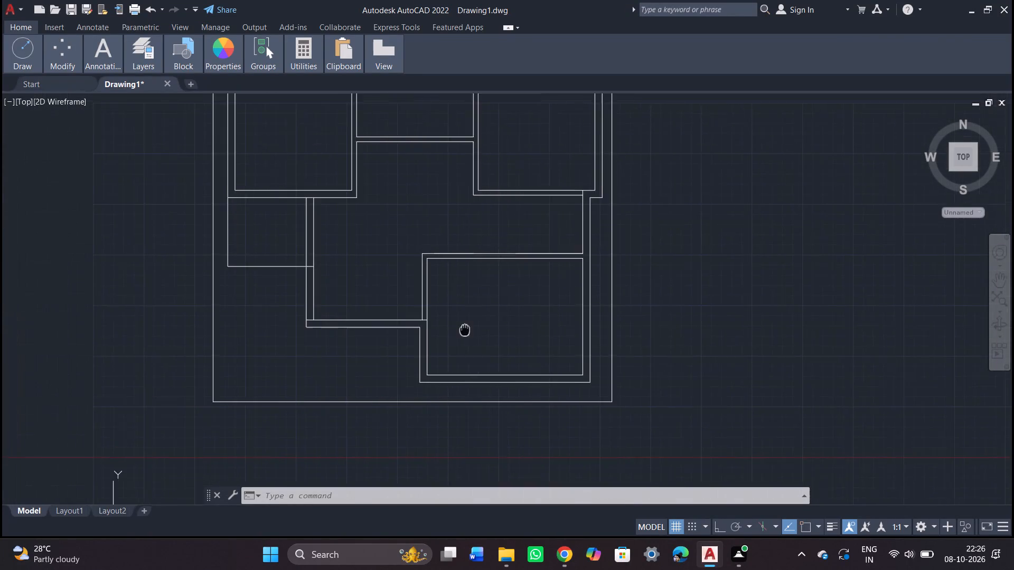
pyautogui.moveTo(465, 329); pyautogui.dragTo(477, 410, button='middle')
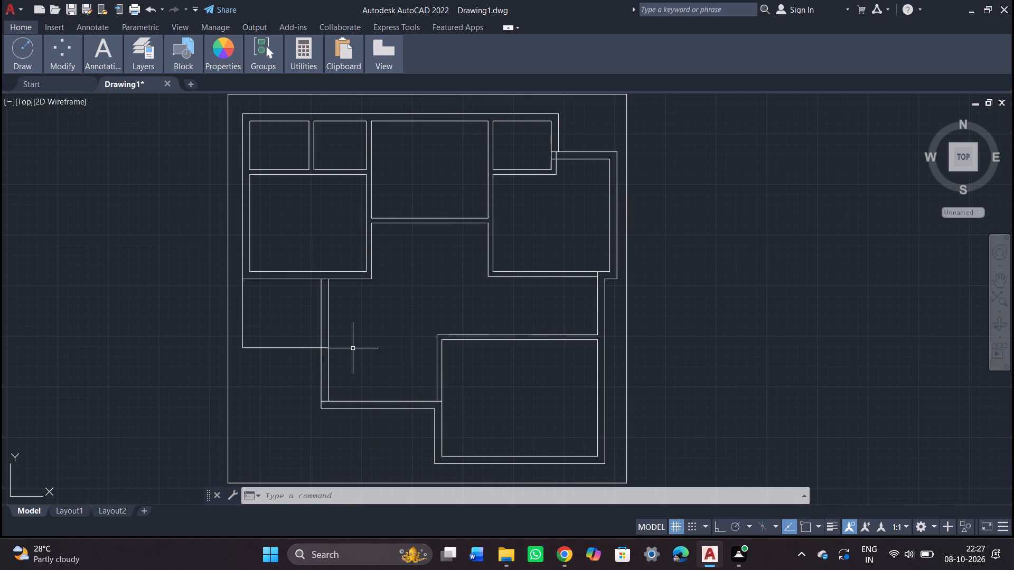
pyautogui.scroll(-1, 456, 426)
pyautogui.moveTo(456, 426); pyautogui.dragTo(455, 424, button='middle')
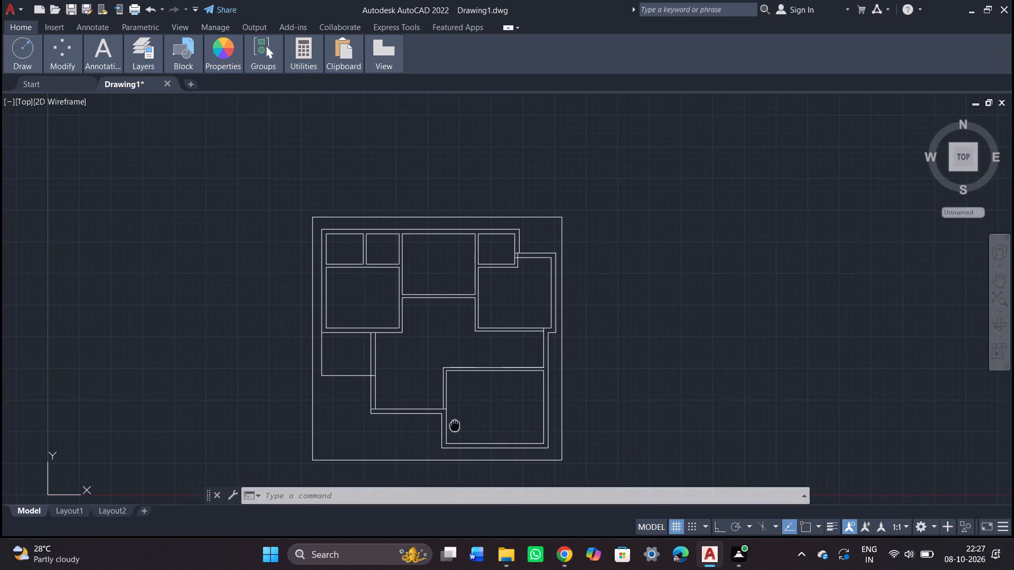
pyautogui.moveTo(455, 424); pyautogui.dragTo(471, 361, button='middle')
pyautogui.scroll(1, 469, 359)
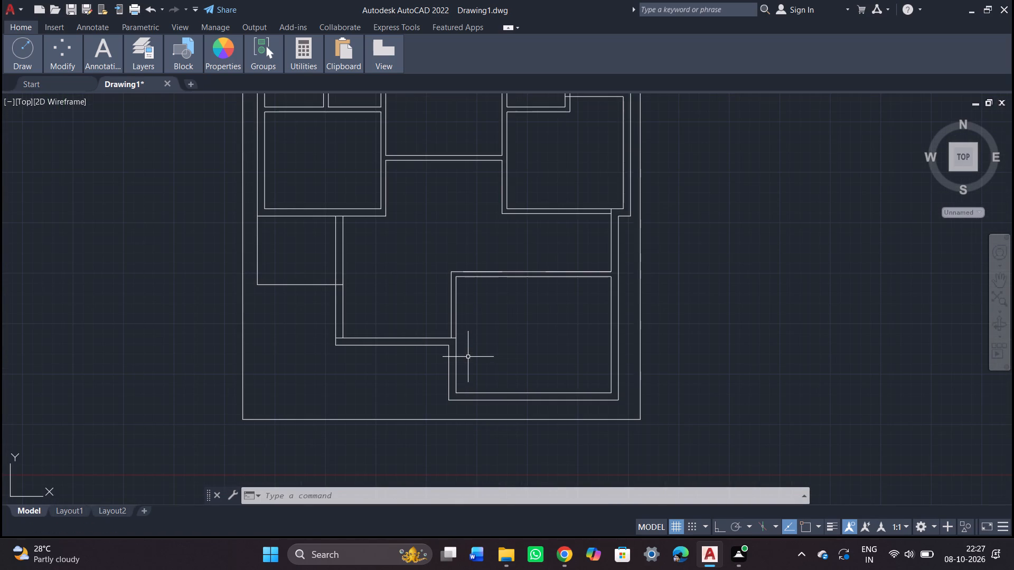
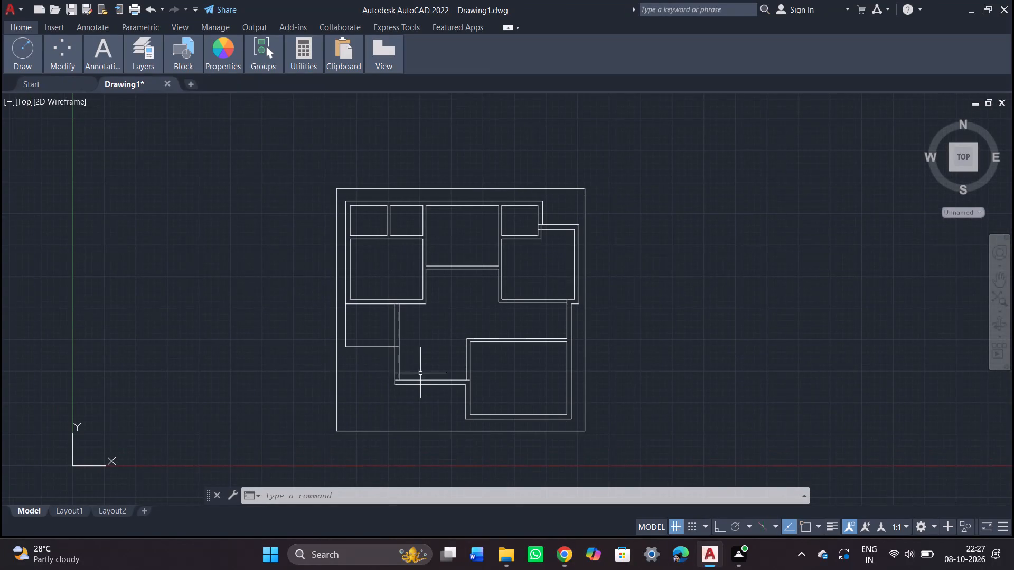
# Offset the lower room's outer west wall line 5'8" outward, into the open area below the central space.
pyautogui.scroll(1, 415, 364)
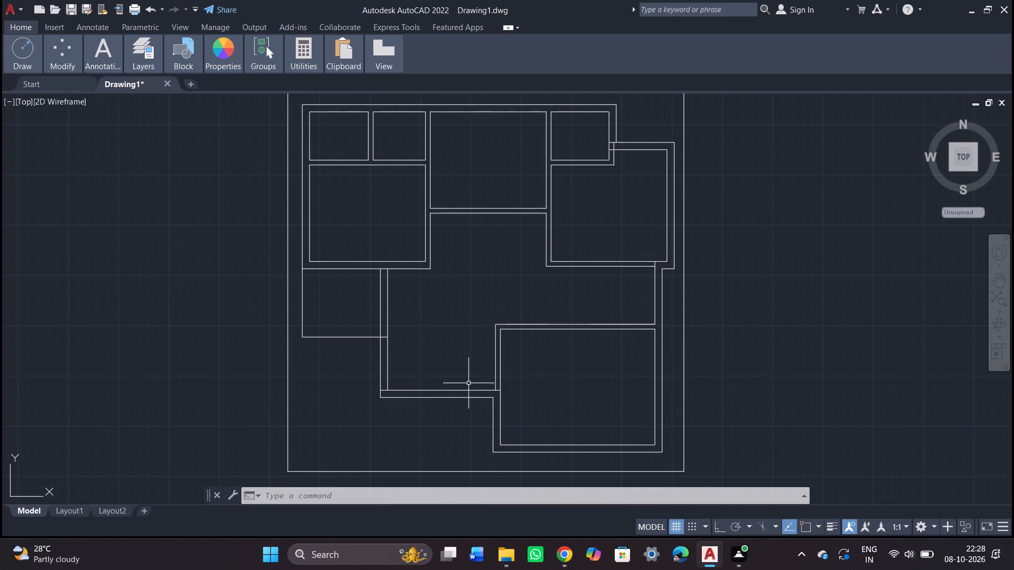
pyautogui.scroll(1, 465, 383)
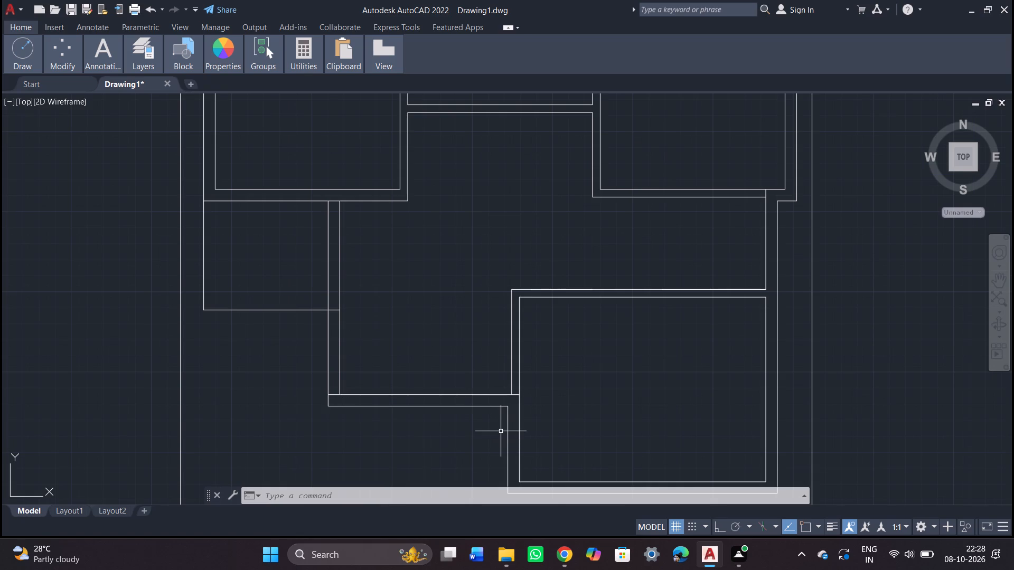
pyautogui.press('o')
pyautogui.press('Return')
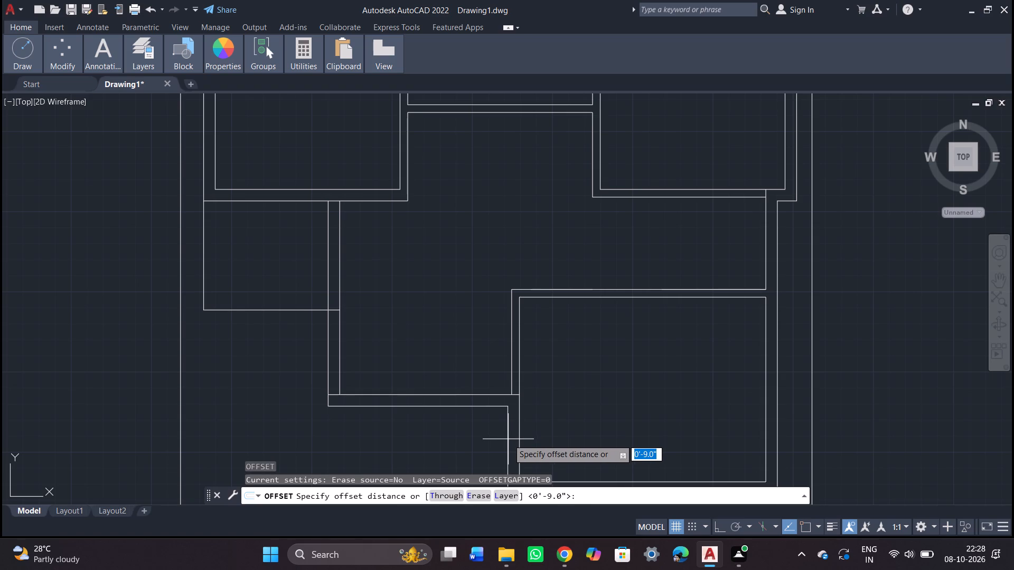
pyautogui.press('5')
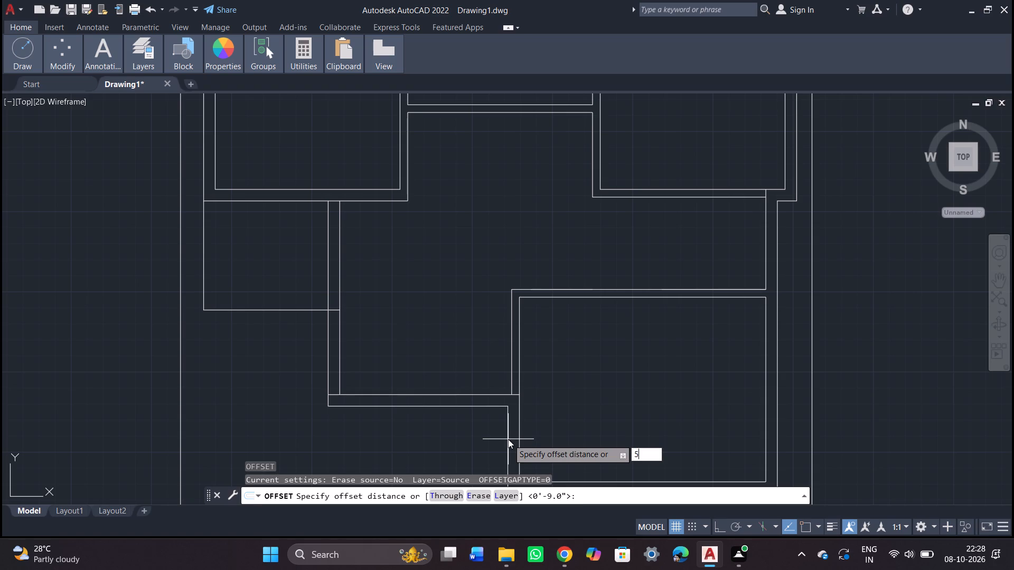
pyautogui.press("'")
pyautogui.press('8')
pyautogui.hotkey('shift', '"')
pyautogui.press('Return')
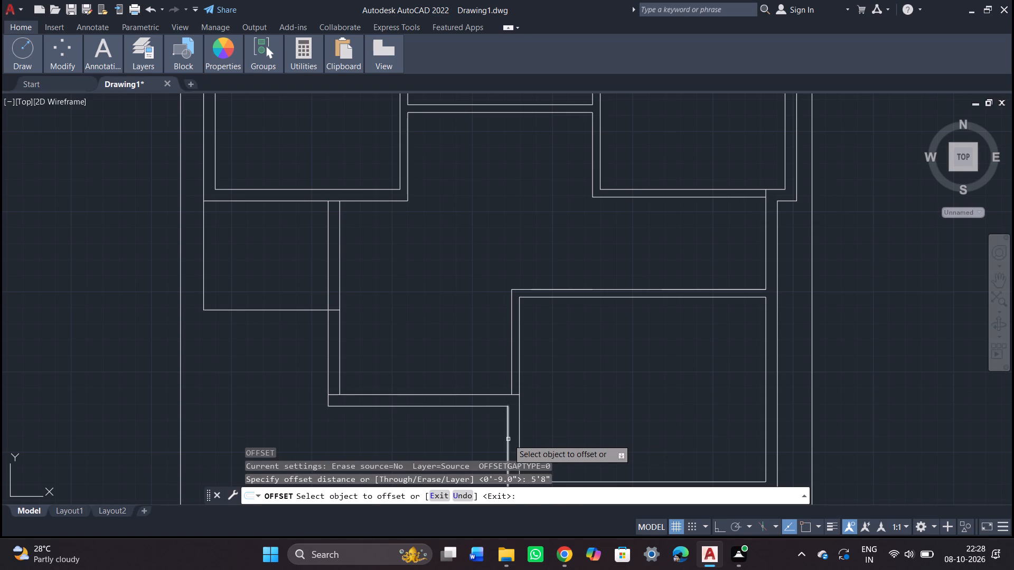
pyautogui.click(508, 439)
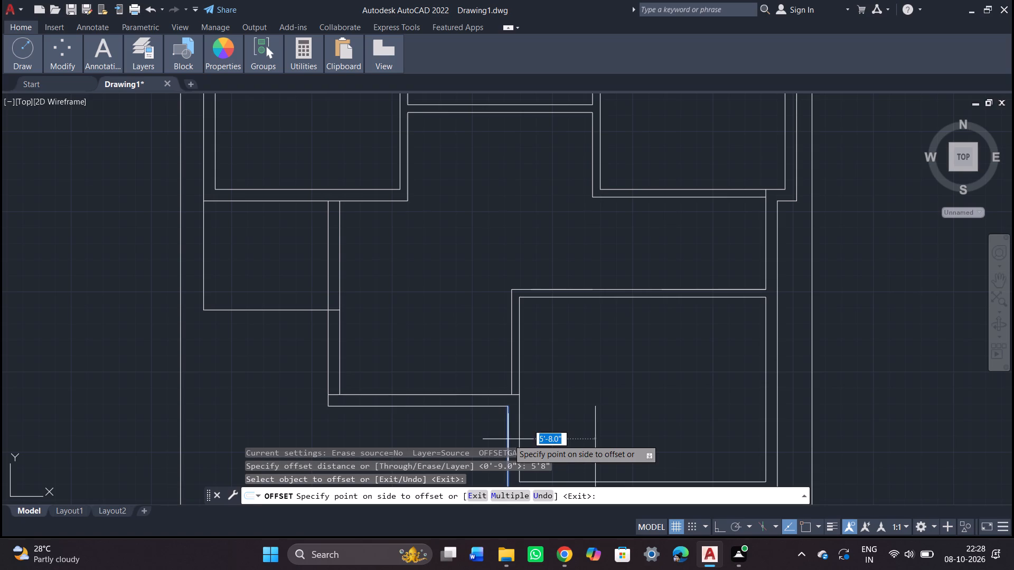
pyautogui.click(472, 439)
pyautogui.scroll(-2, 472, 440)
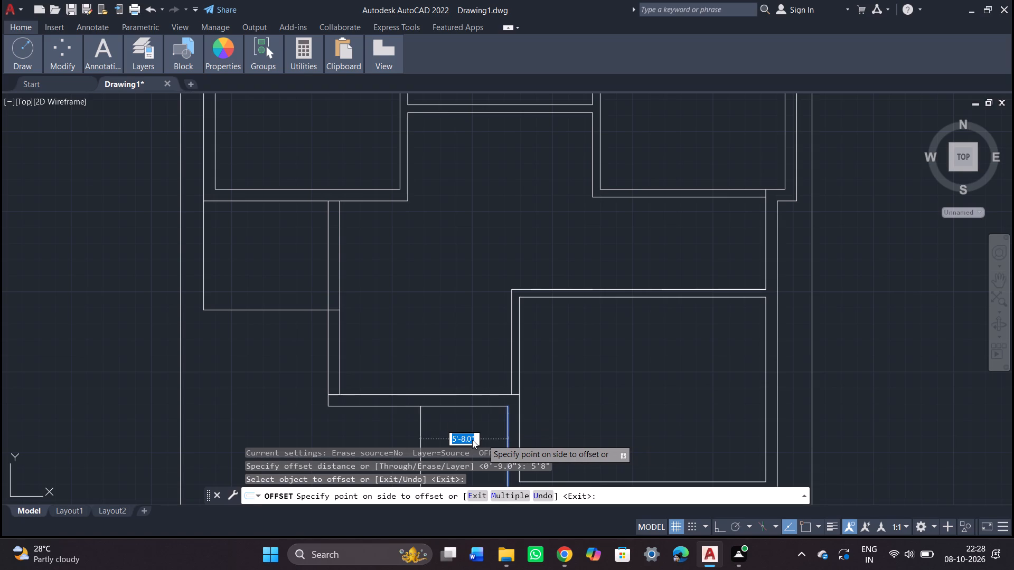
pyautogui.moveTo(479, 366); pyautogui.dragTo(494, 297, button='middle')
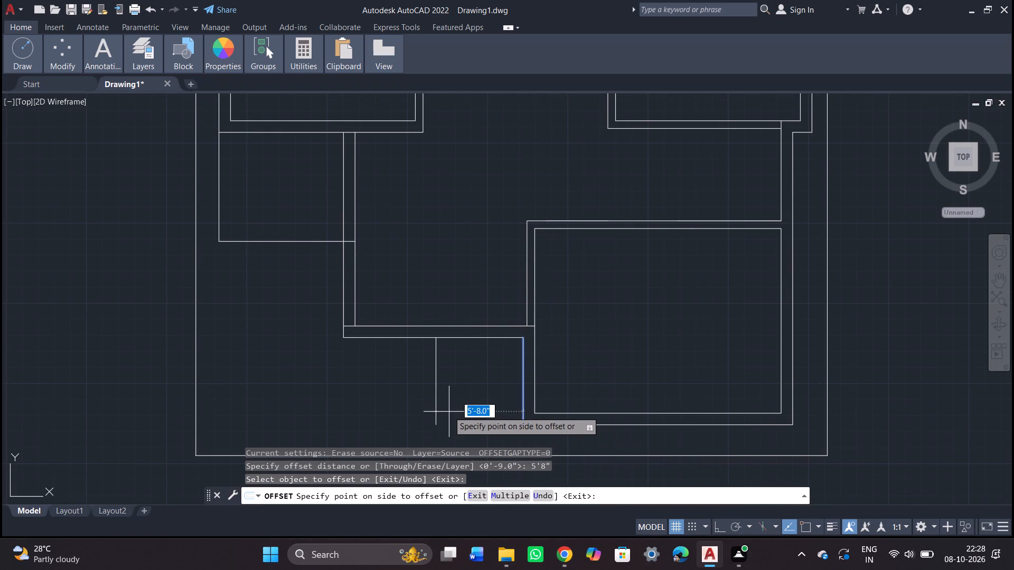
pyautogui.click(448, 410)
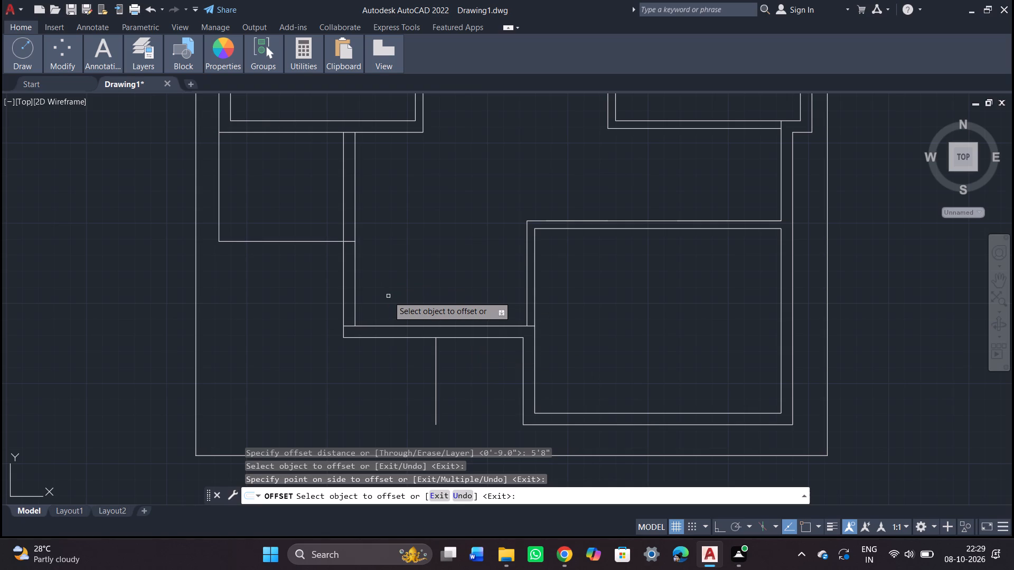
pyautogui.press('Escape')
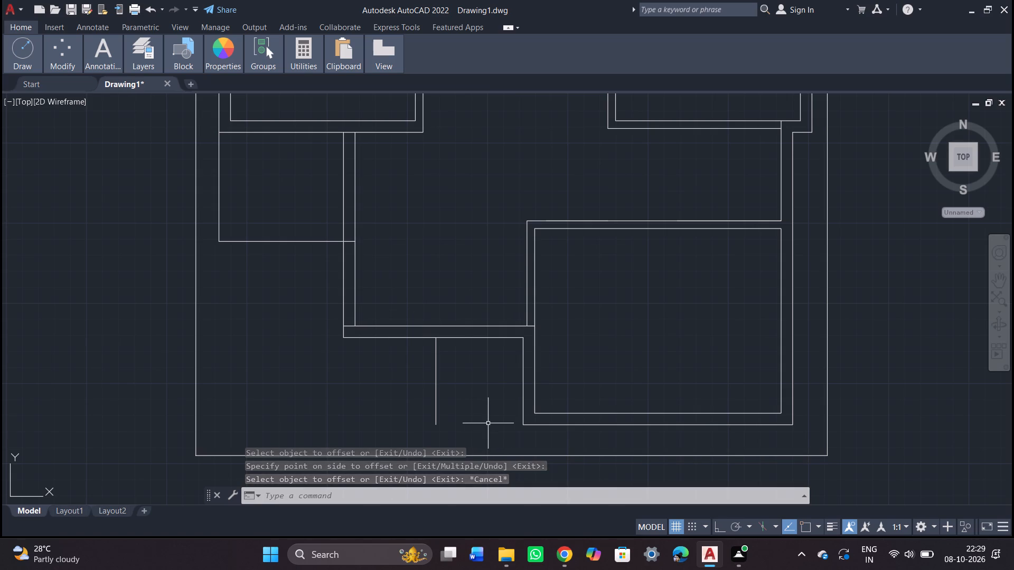
# Extend the lower room's outer south wall line westward to meet the offset vertical line.
pyautogui.write('ex')
pyautogui.press('Return')
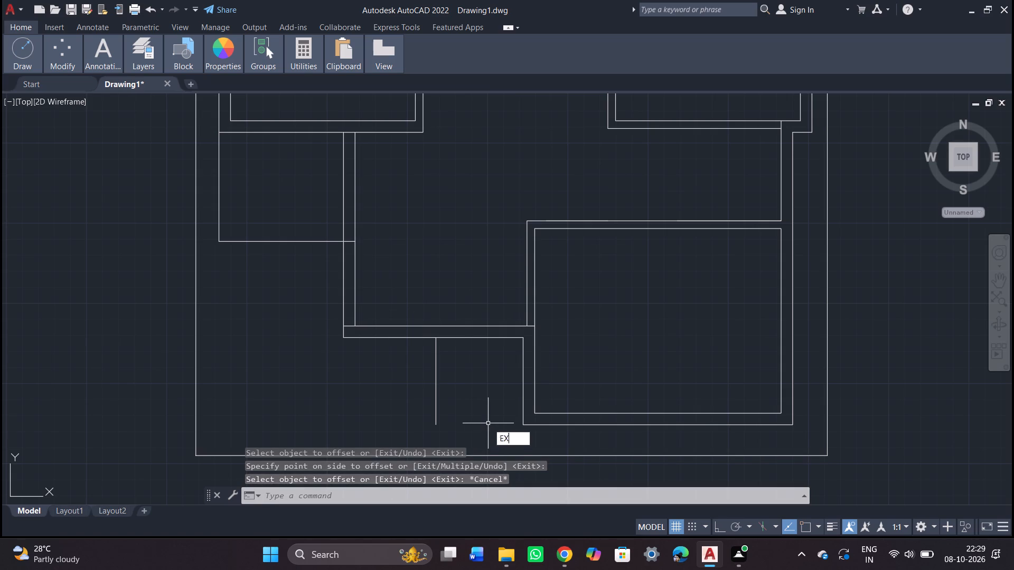
pyautogui.press('Return')
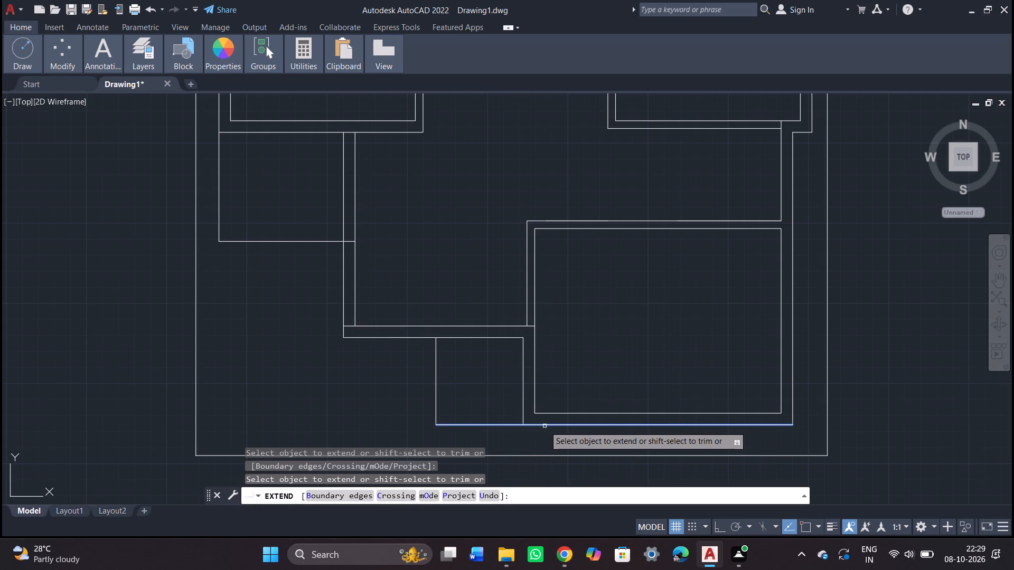
pyautogui.click(544, 426)
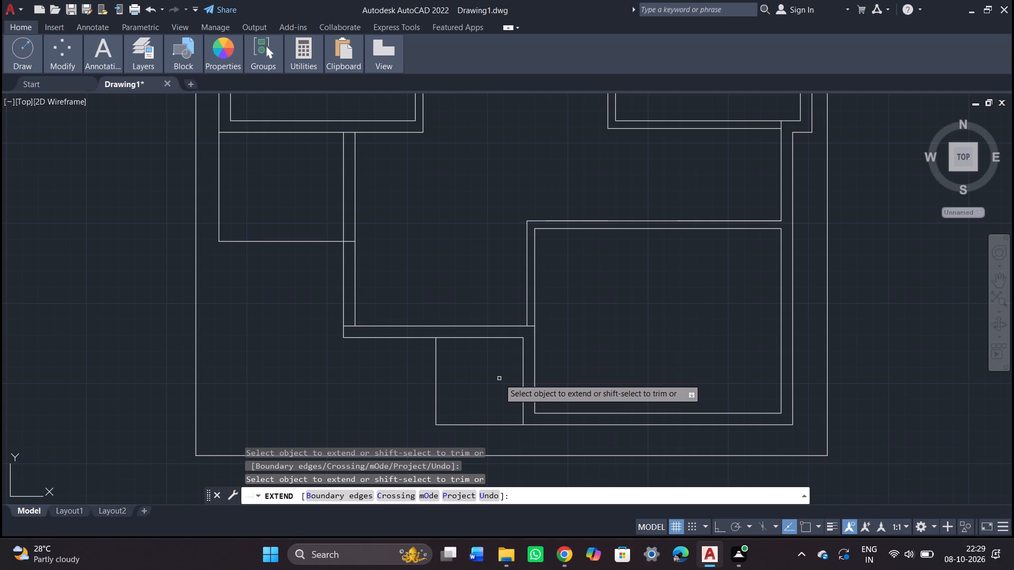
pyautogui.press('Escape')
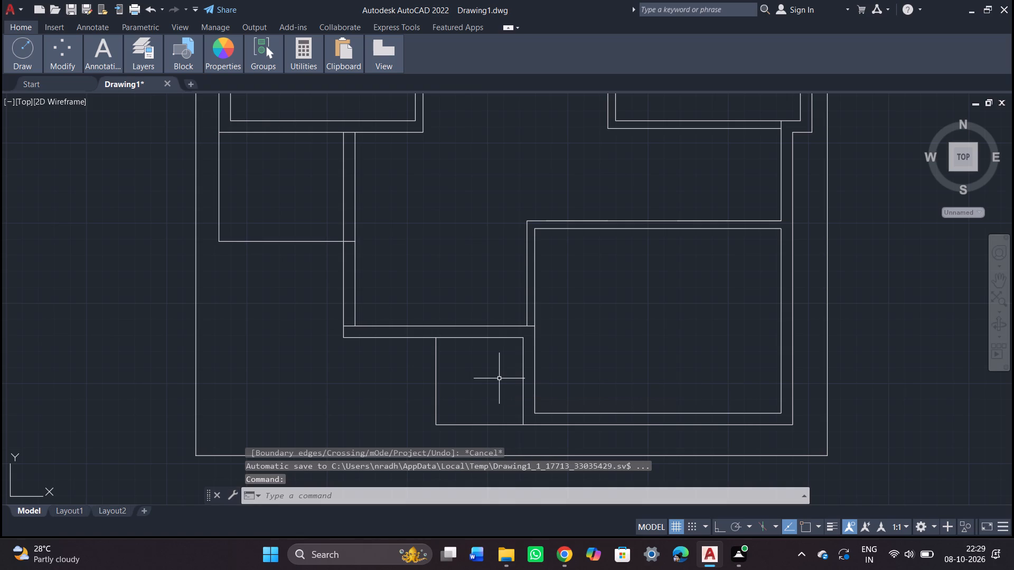
# Offset the lower room's outer west wall line 4'9" outward, into the small area beside the room.
pyautogui.press('o')
pyautogui.press('Return')
pyautogui.press('4')
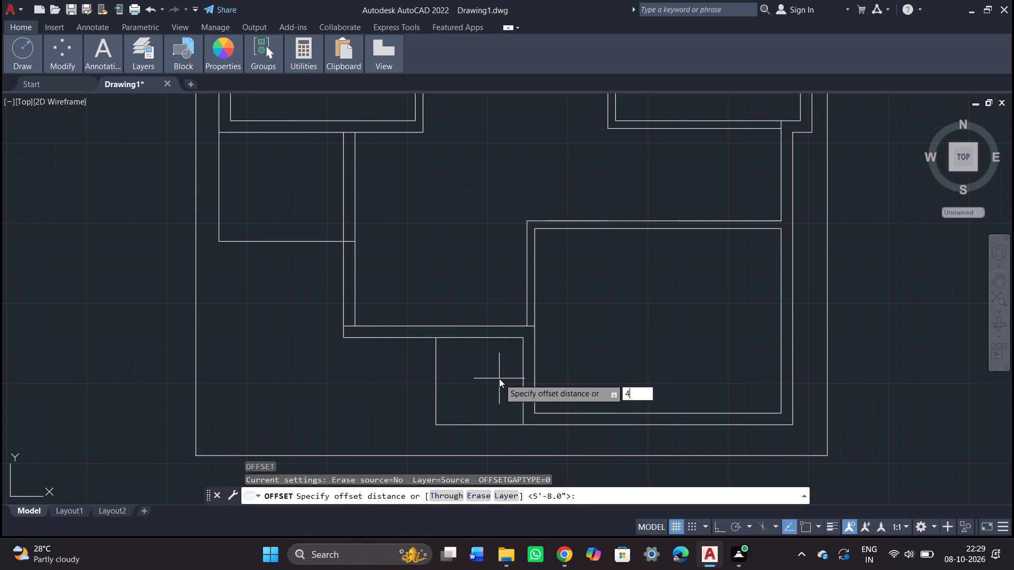
pyautogui.press("'")
pyautogui.press('9')
pyautogui.hotkey('shift', '"')
pyautogui.press('Return')
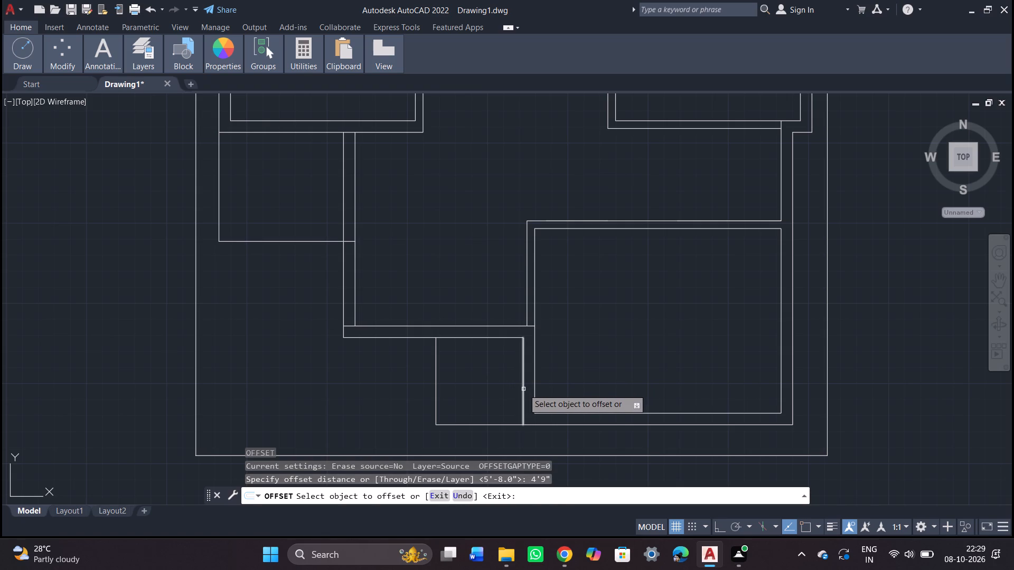
pyautogui.click(523, 389)
pyautogui.click(496, 391)
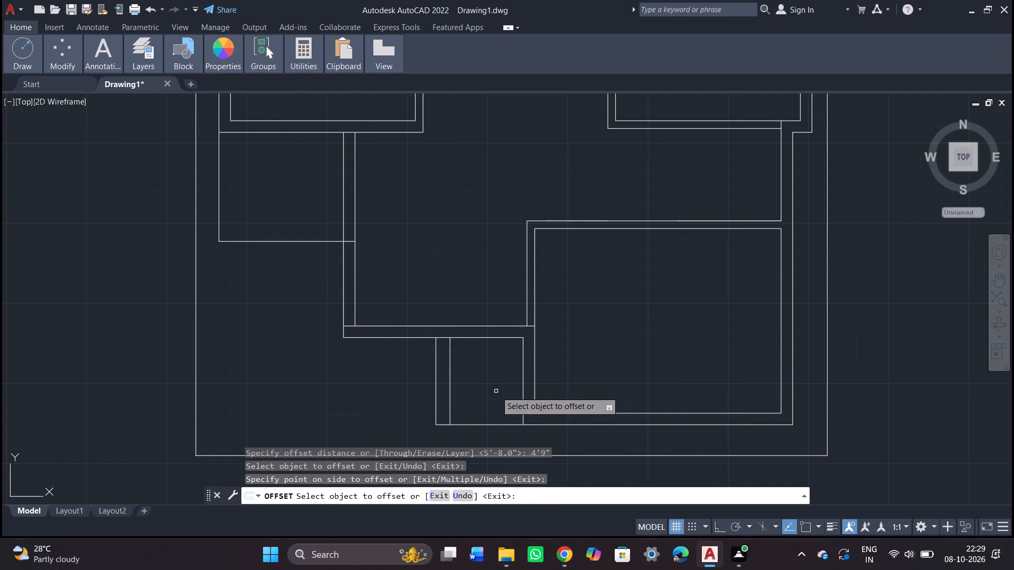
pyautogui.press('Escape')
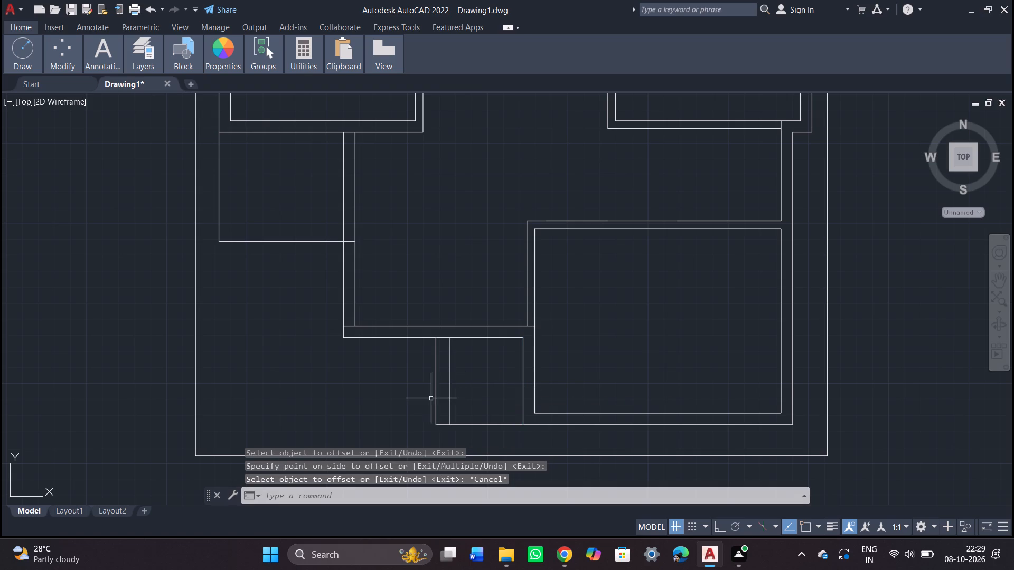
# Delete the 5'8" offset line and trim the south line's overshoot back to the 4'9" offset line.
pyautogui.click(436, 392)
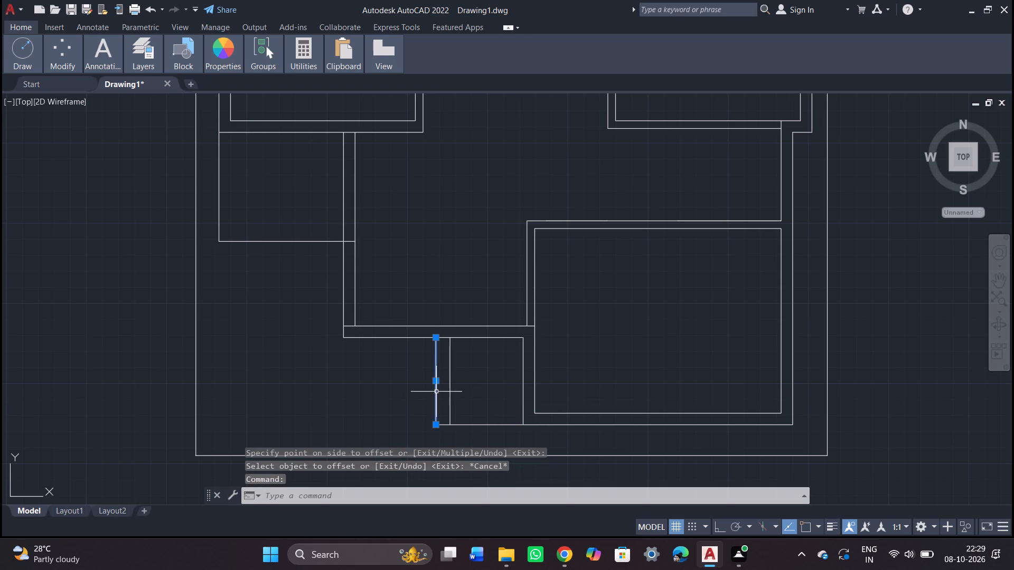
pyautogui.press('Delete')
pyautogui.write('tr')
pyautogui.press('Return')
pyautogui.press('Return')
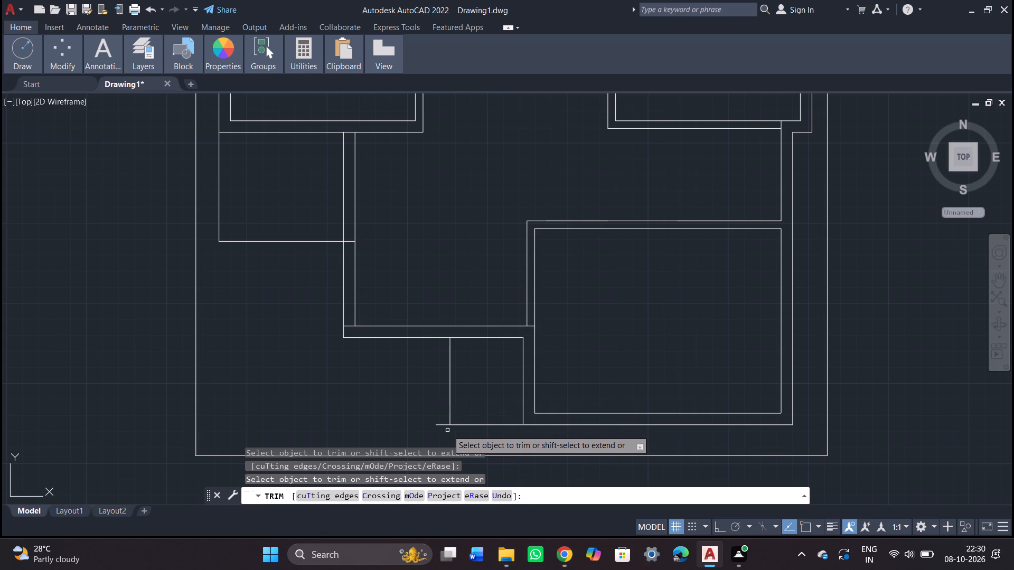
pyautogui.click(441, 424)
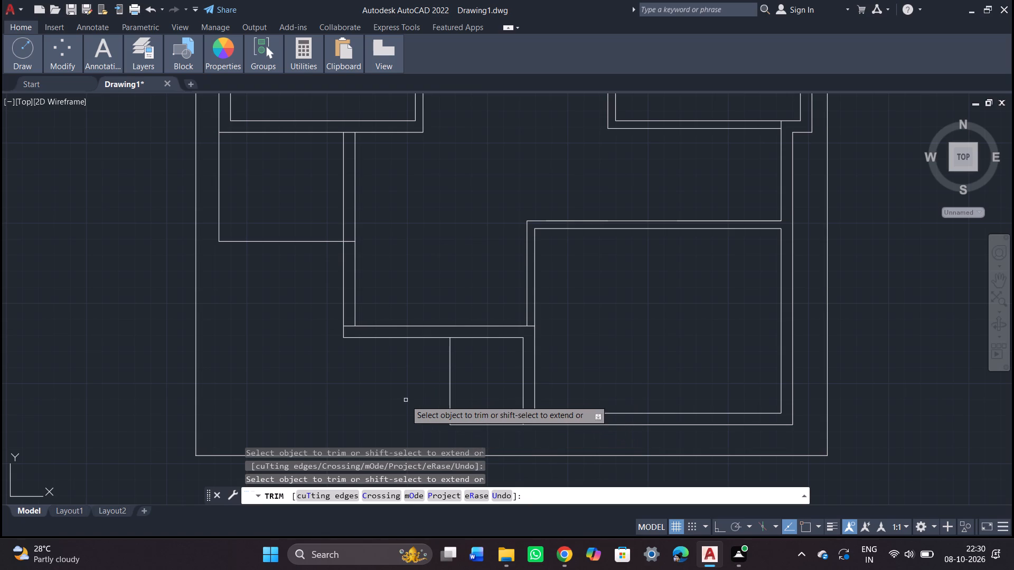
pyautogui.scroll(-1, 415, 388)
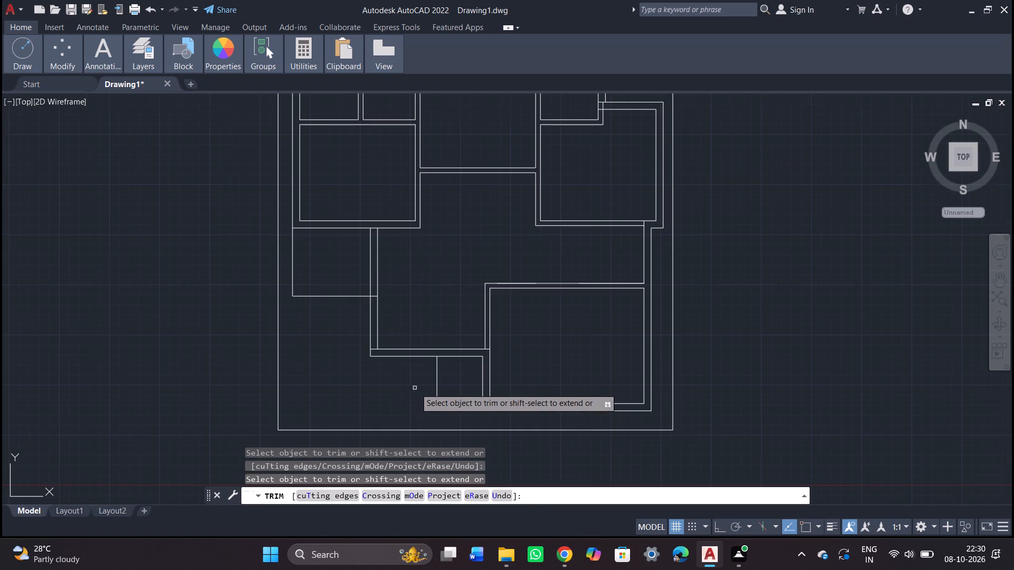
pyautogui.scroll(2, 425, 383)
pyautogui.moveTo(473, 379); pyautogui.dragTo(462, 332, button='middle')
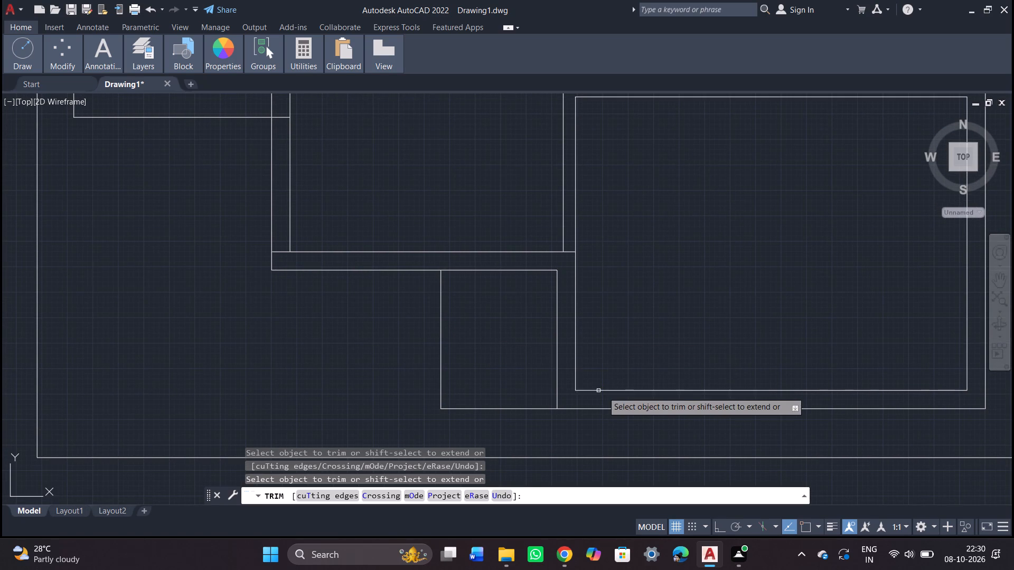
pyautogui.press('Escape')
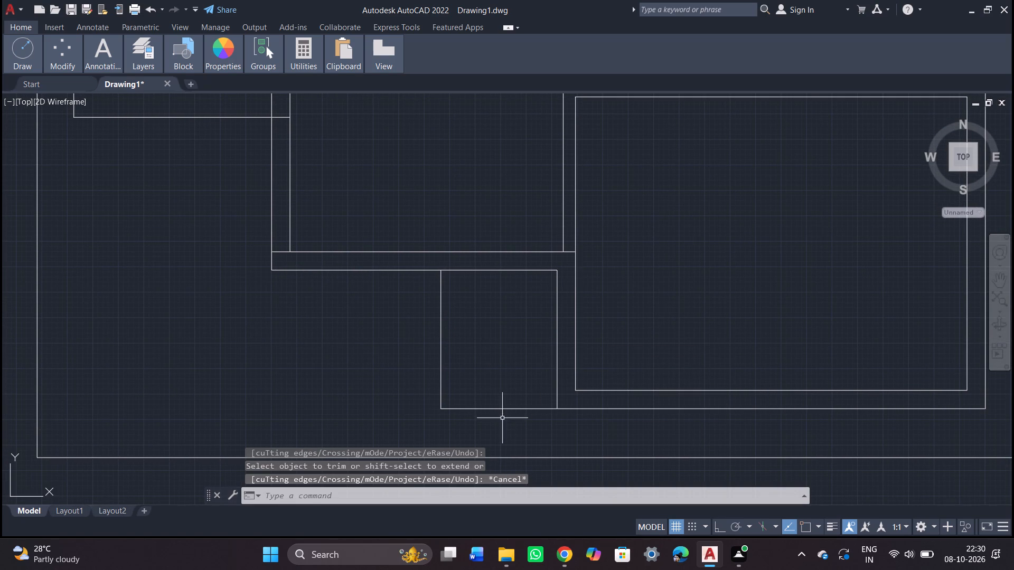
# Offset the central space's inner east wall line, between the upper-right and lower rooms, 8' inward.
pyautogui.scroll(-1, 499, 408)
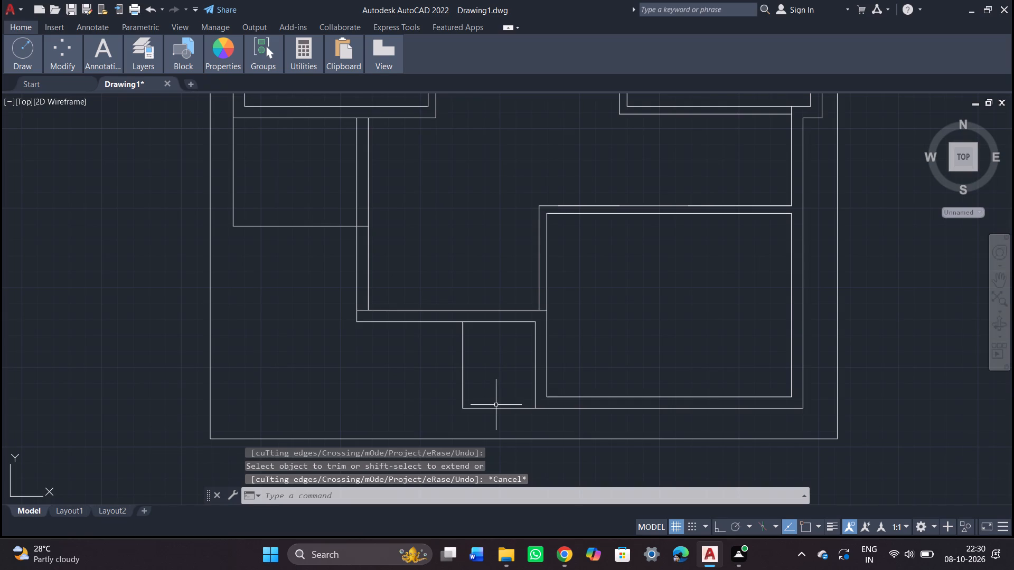
pyautogui.moveTo(512, 363); pyautogui.dragTo(511, 452, button='middle')
pyautogui.press('o')
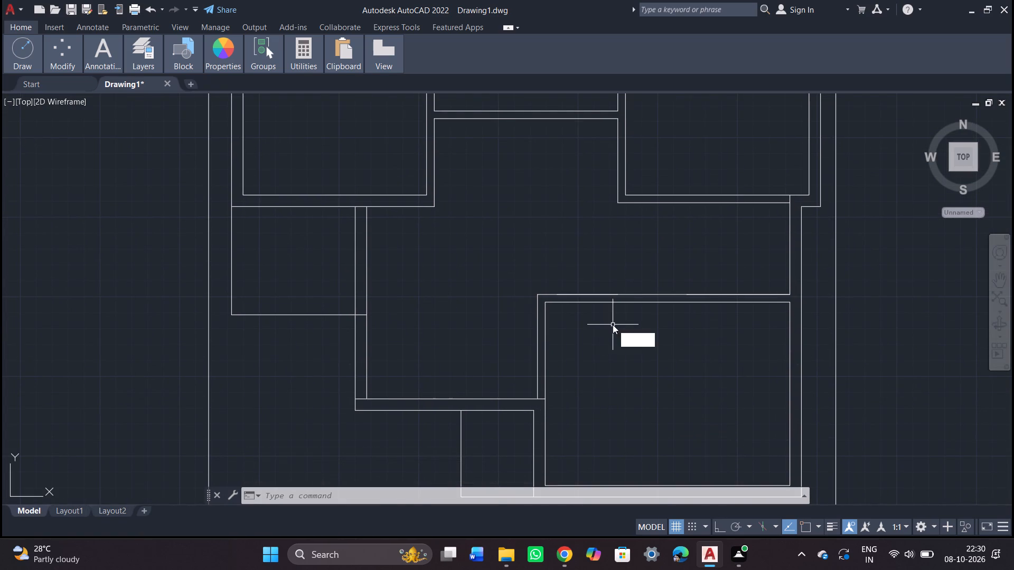
pyautogui.press('Return')
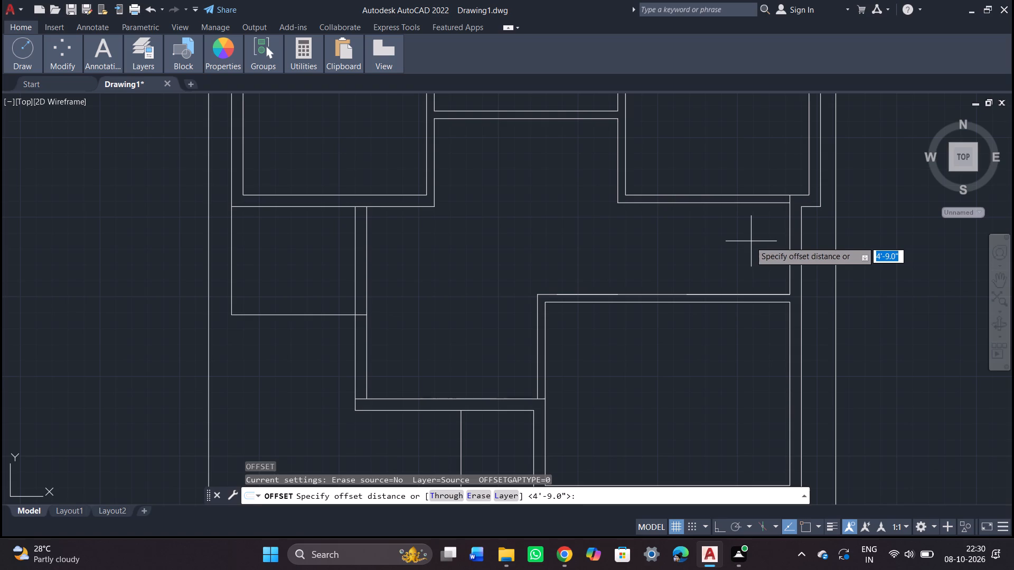
pyautogui.press('8')
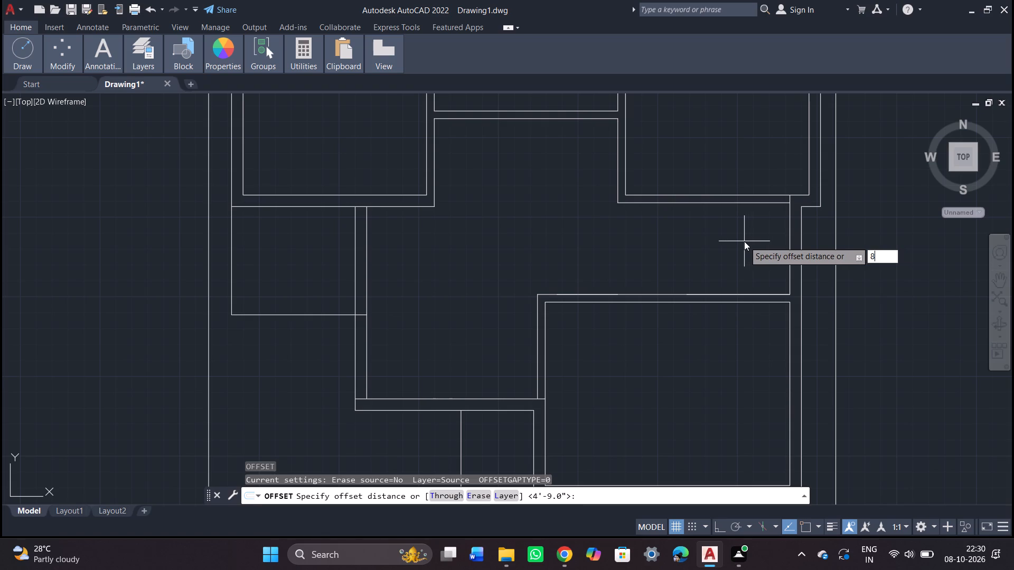
pyautogui.press("'")
pyautogui.press('Return')
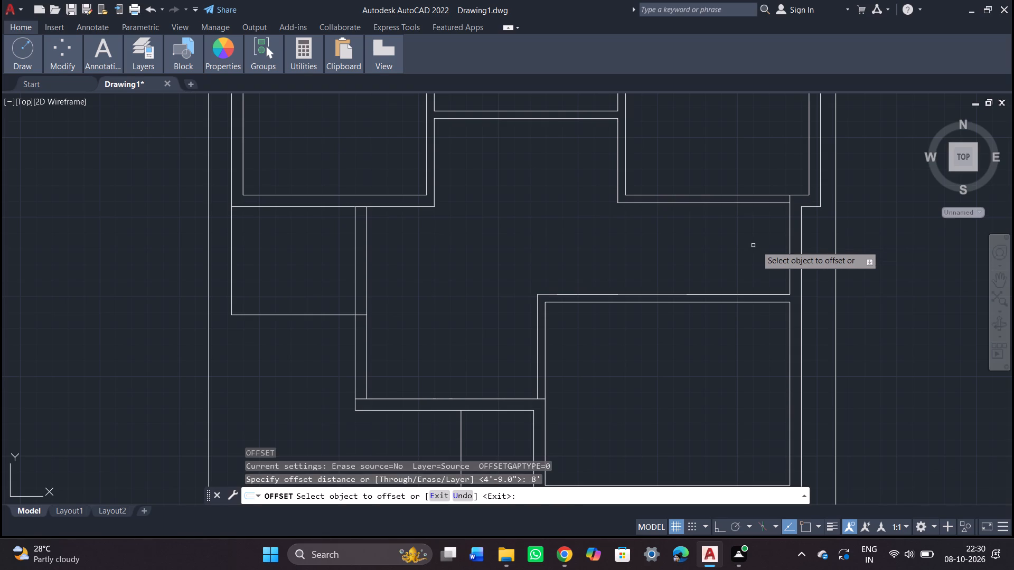
pyautogui.click(790, 246)
pyautogui.click(733, 259)
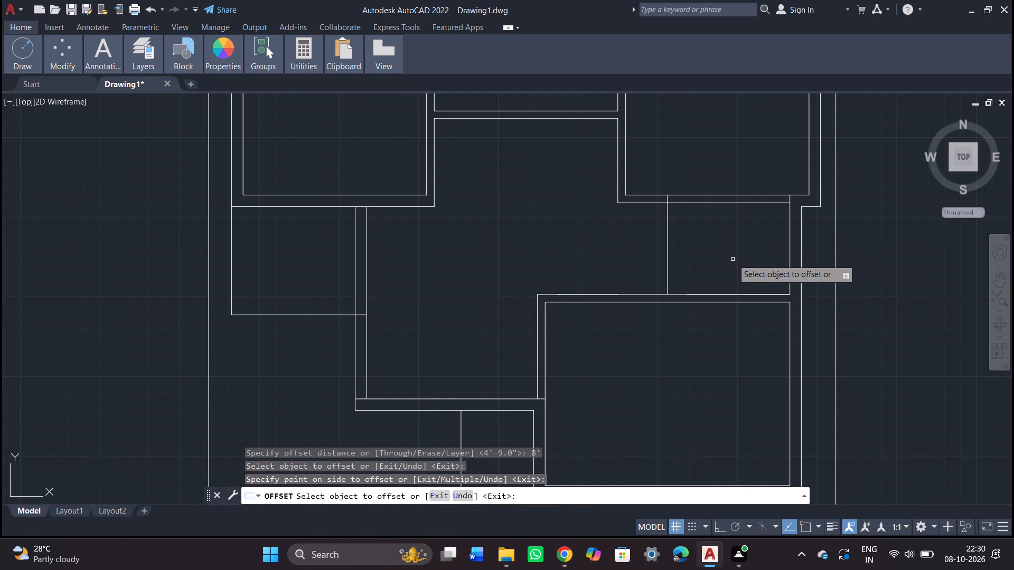
# Offset the 8' partition line in the central space's east end 6" westward to form a double-line wall.
pyautogui.press('Escape')
pyautogui.press('o')
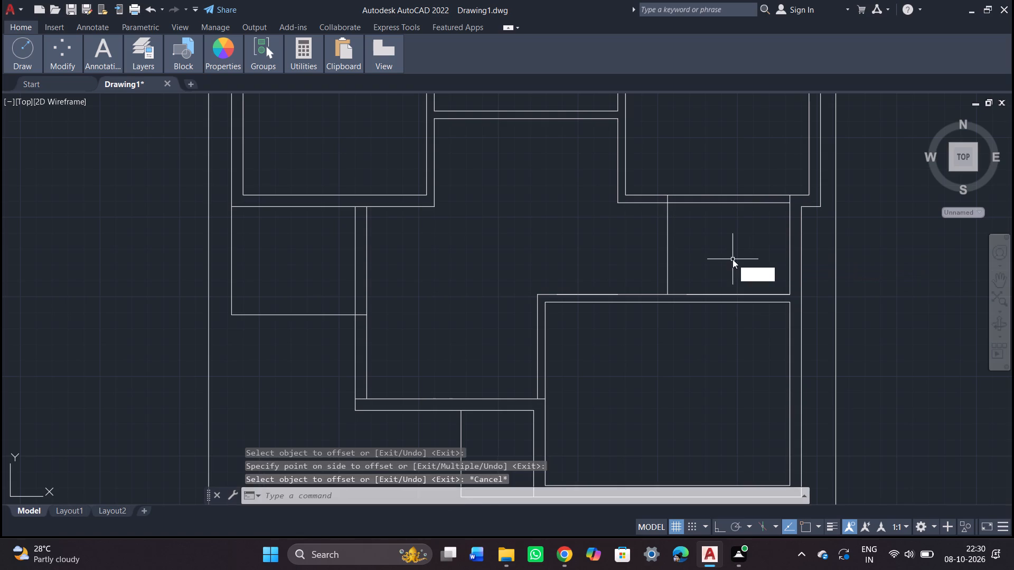
pyautogui.press('Return')
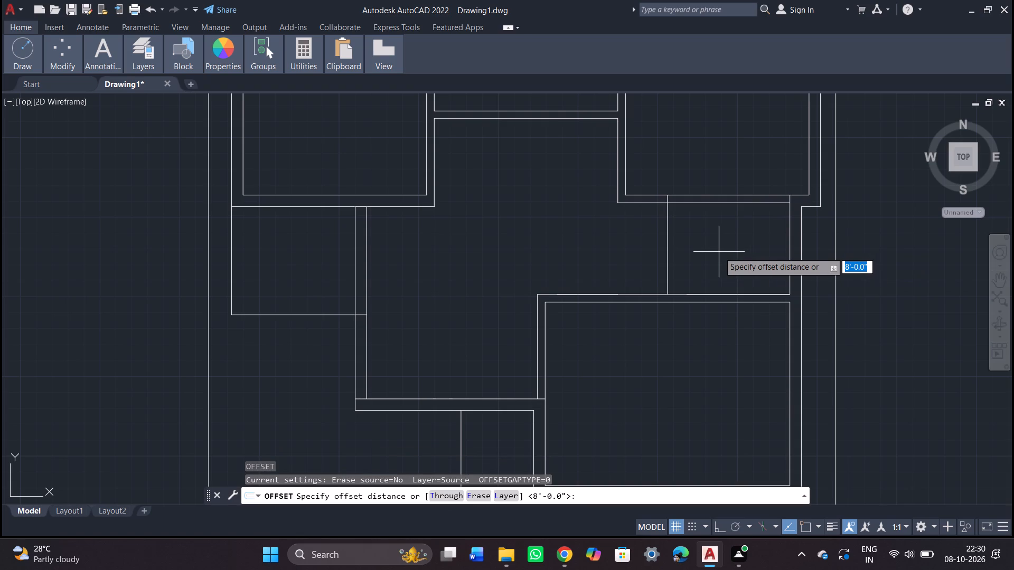
pyautogui.press('6')
pyautogui.press('Return')
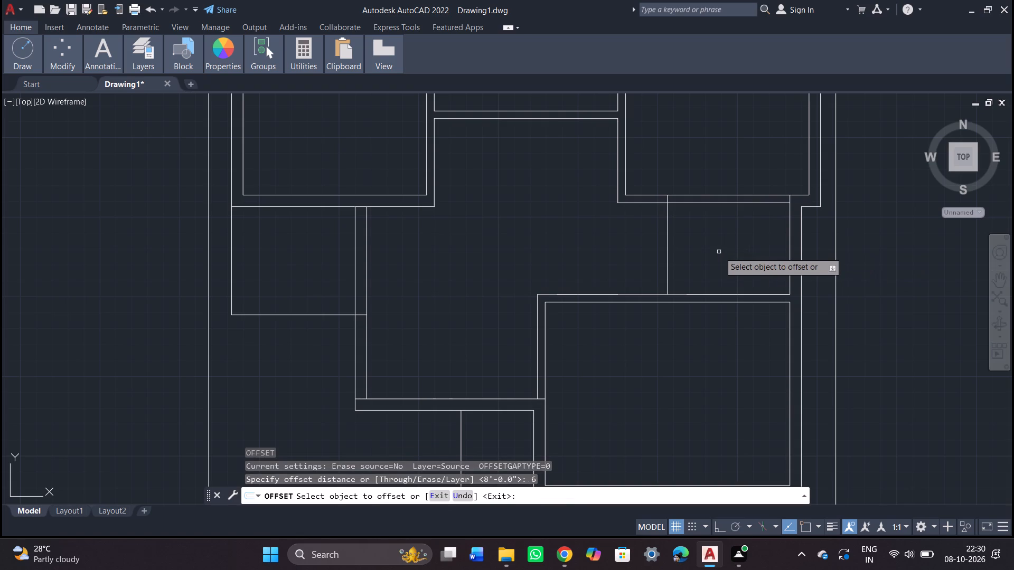
pyautogui.click(668, 267)
pyautogui.click(656, 270)
pyautogui.press('Escape')
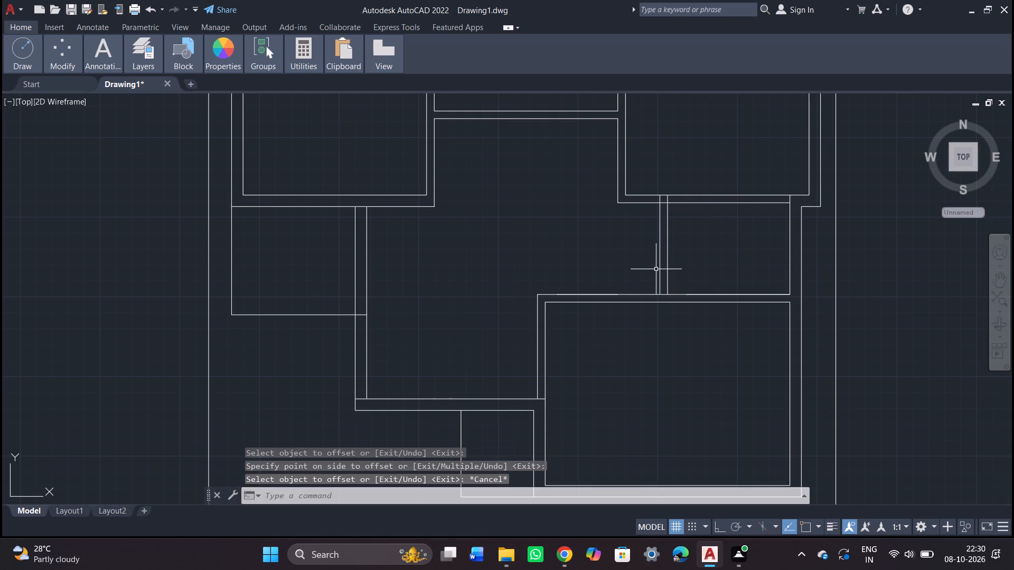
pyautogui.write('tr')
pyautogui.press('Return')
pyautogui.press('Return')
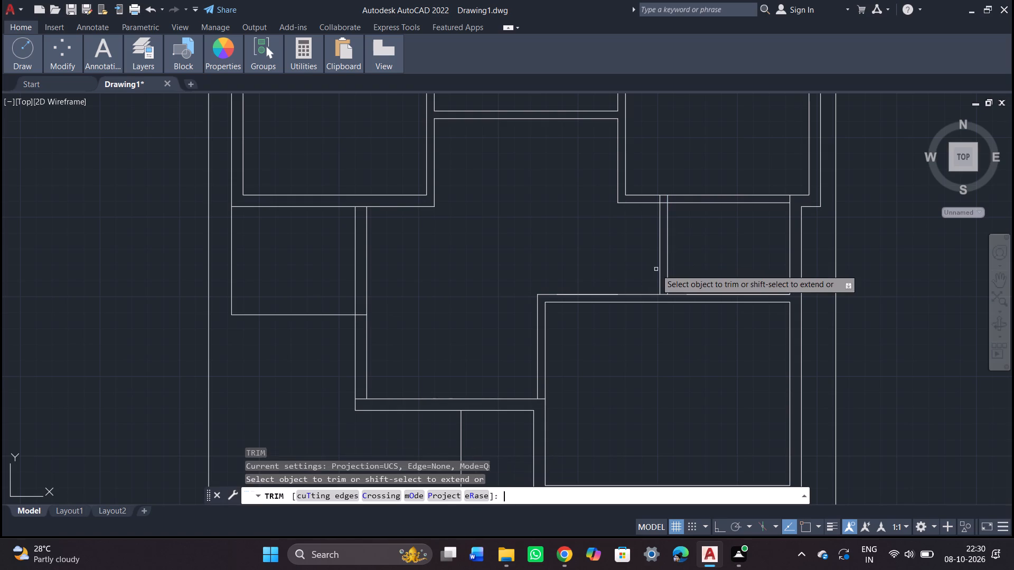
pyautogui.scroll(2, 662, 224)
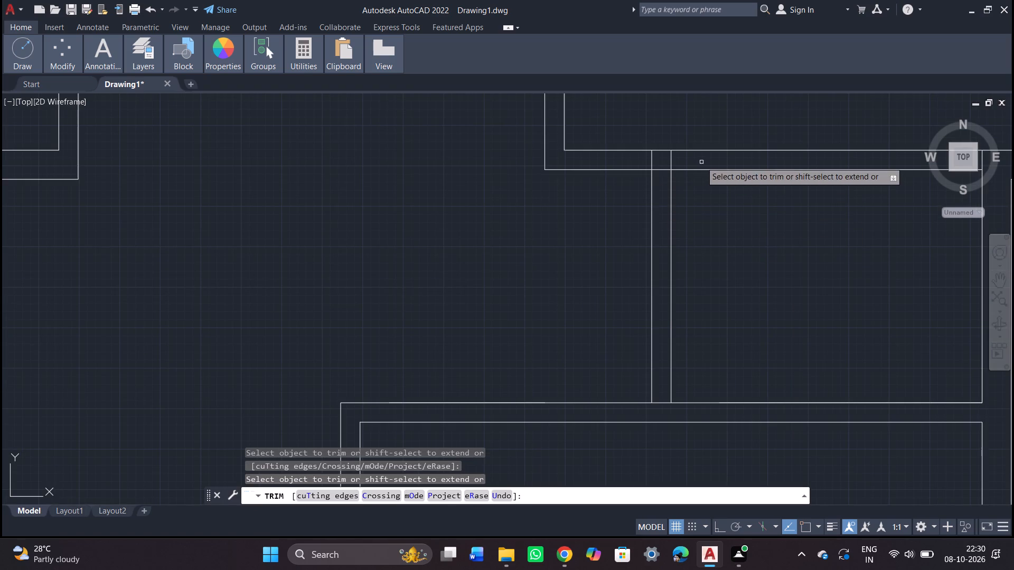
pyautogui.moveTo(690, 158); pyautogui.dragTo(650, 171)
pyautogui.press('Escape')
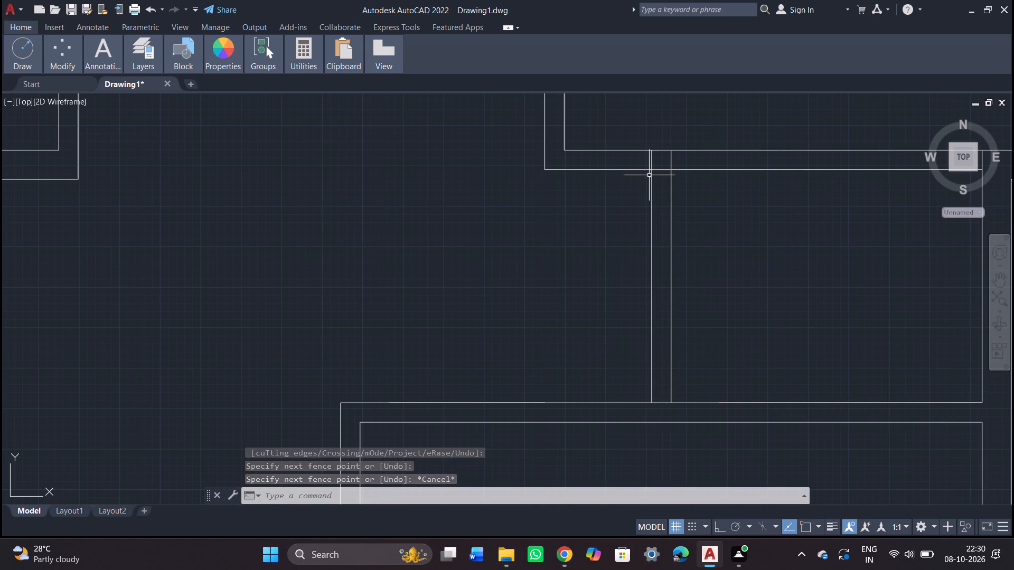
# Trim both partition lines' north ends back to the upper-right room's outer south wall line.
pyautogui.write('tr')
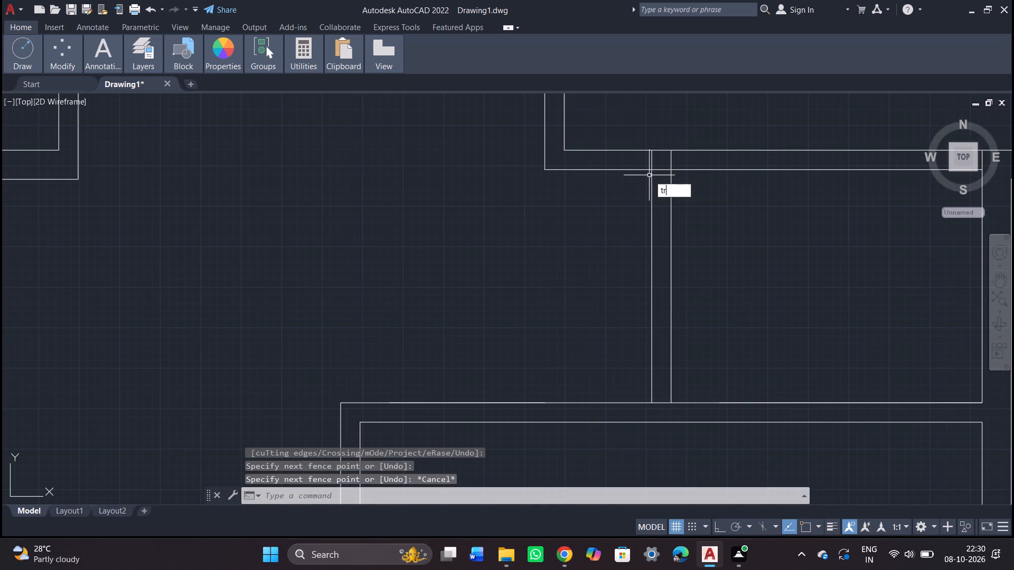
pyautogui.press('Return')
pyautogui.press('Return')
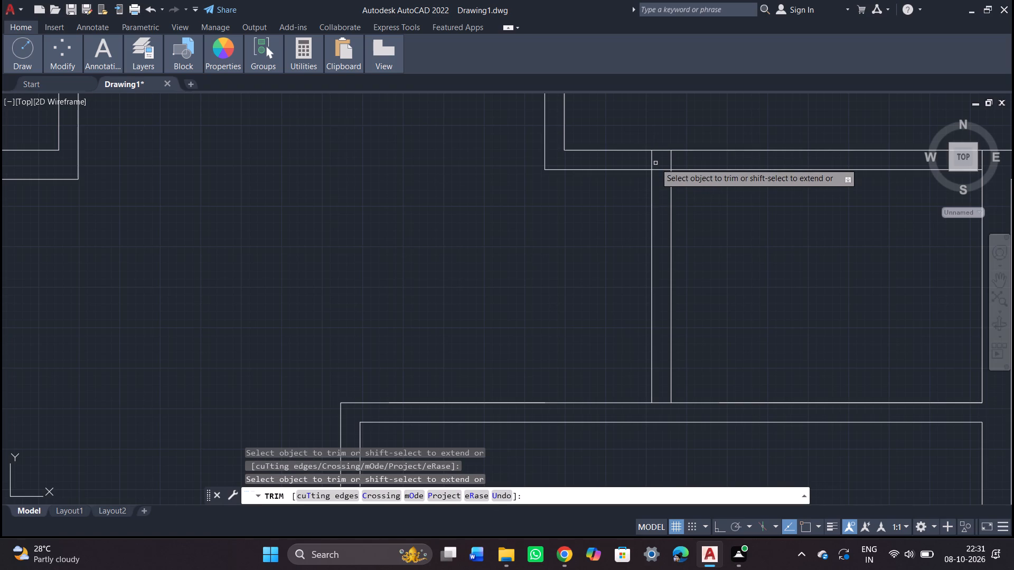
pyautogui.click(652, 160)
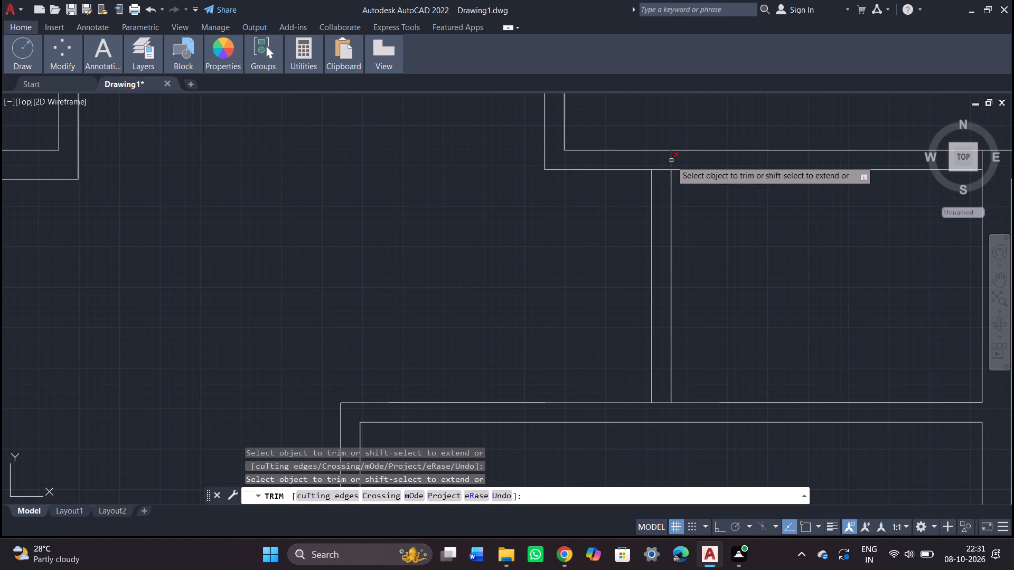
pyautogui.click(672, 160)
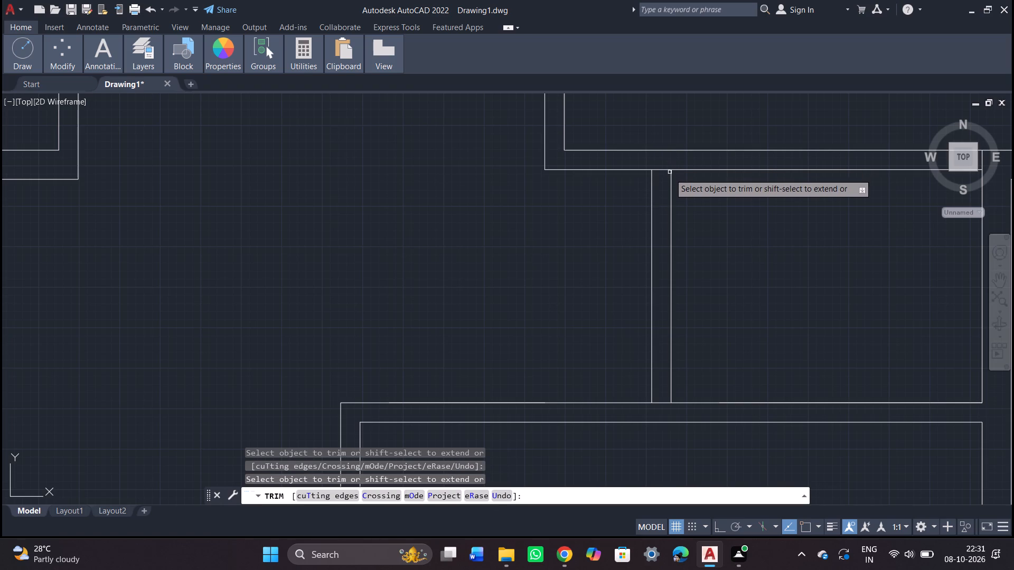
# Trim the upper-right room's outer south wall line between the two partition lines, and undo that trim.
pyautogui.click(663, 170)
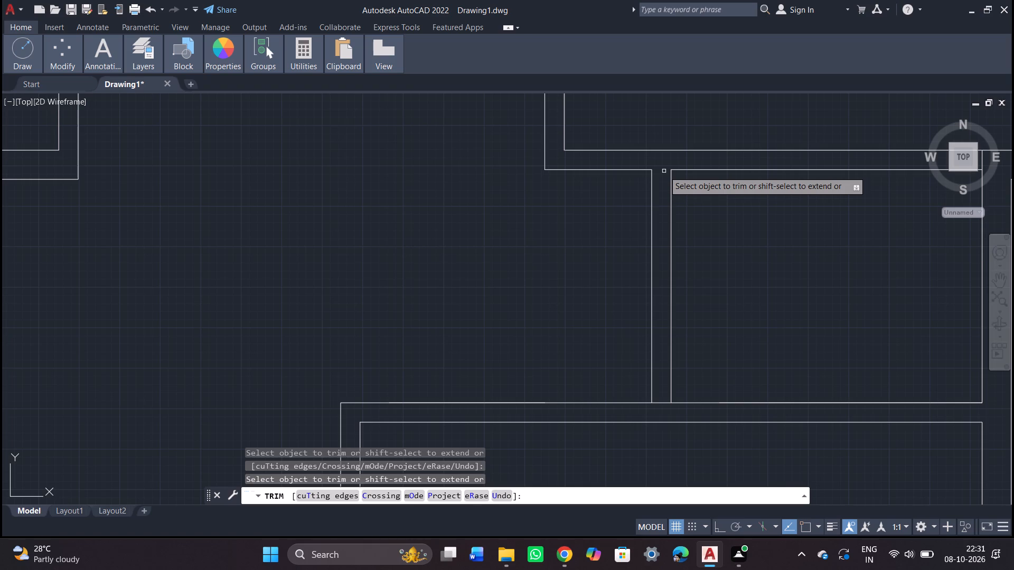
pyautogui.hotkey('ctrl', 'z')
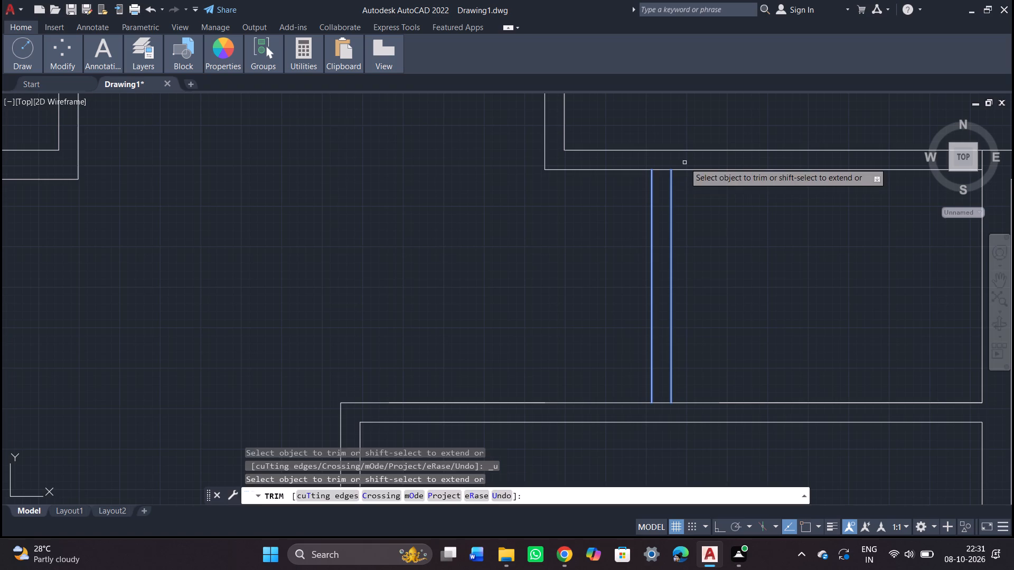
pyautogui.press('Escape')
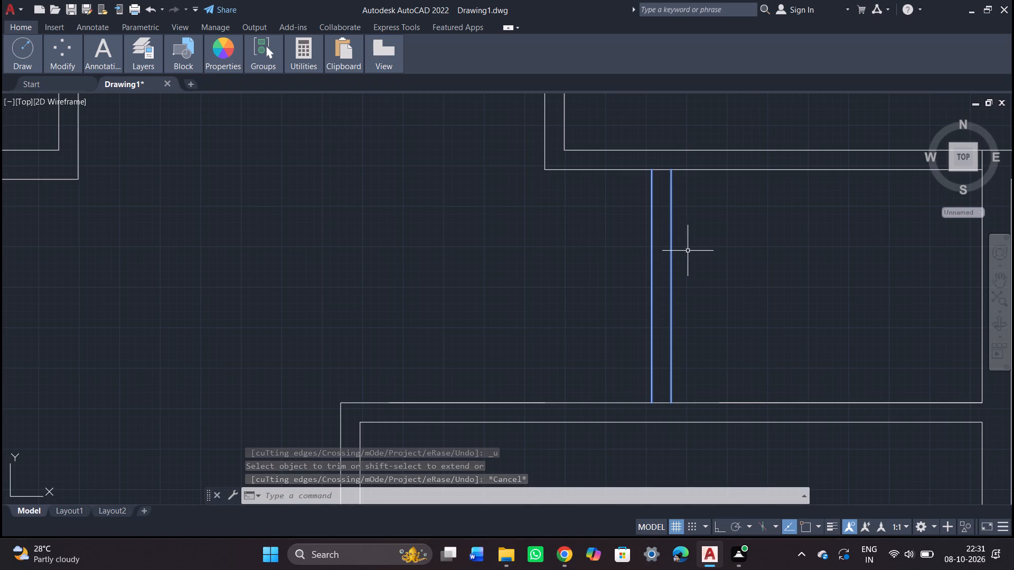
# Trim the lower room's outer north wall line between the two partition lines to open the wall junction.
pyautogui.scroll(-2, 688, 251)
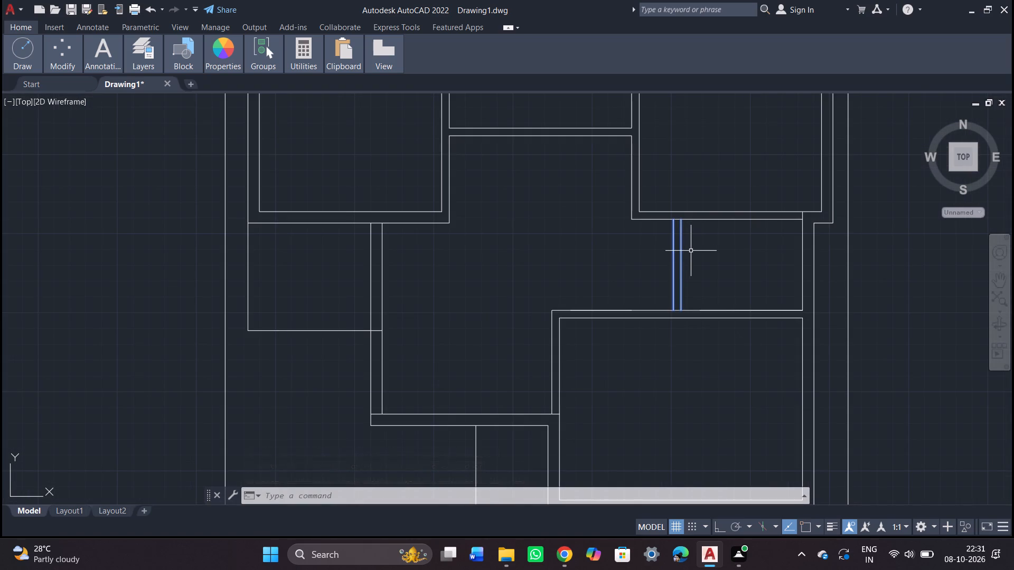
pyautogui.moveTo(700, 254); pyautogui.dragTo(595, 253, button='middle')
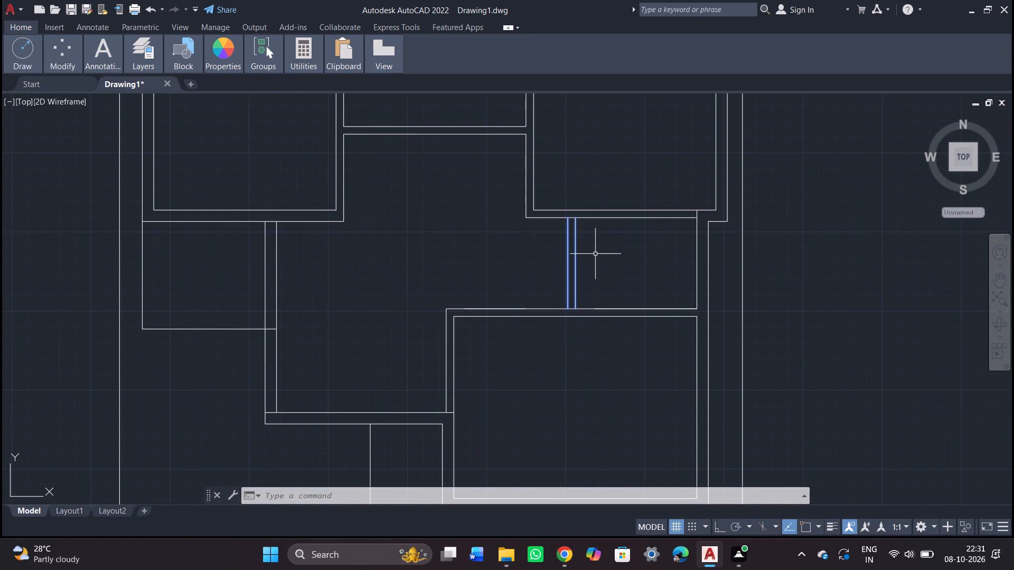
pyautogui.press('Escape')
pyautogui.press('Escape')
pyautogui.press('Escape')
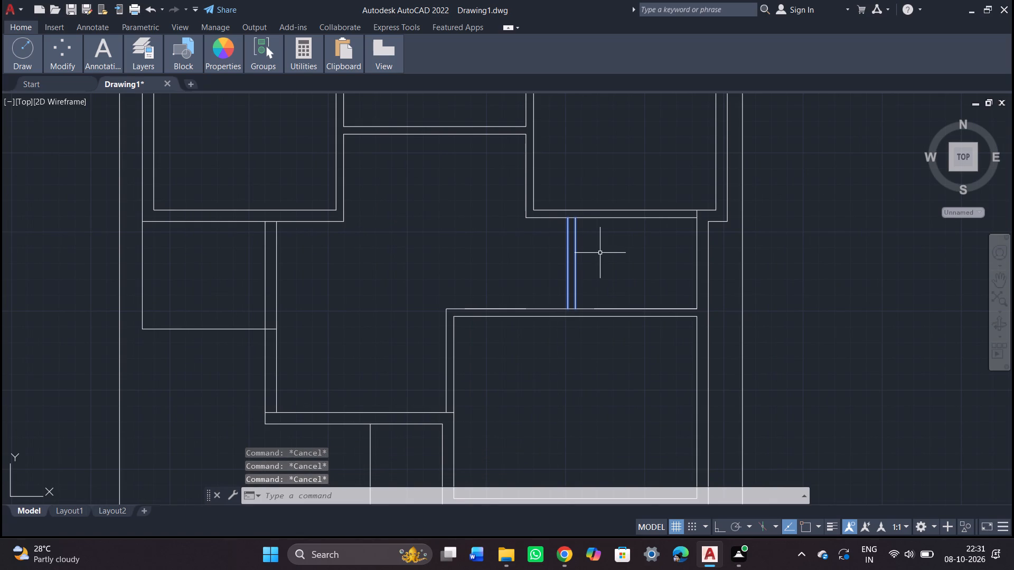
pyautogui.write('tr')
pyautogui.press('Return')
pyautogui.press('Return')
pyautogui.keyDown('ctrl'); pyautogui.scroll(3, 568, 301); pyautogui.keyUp('ctrl')
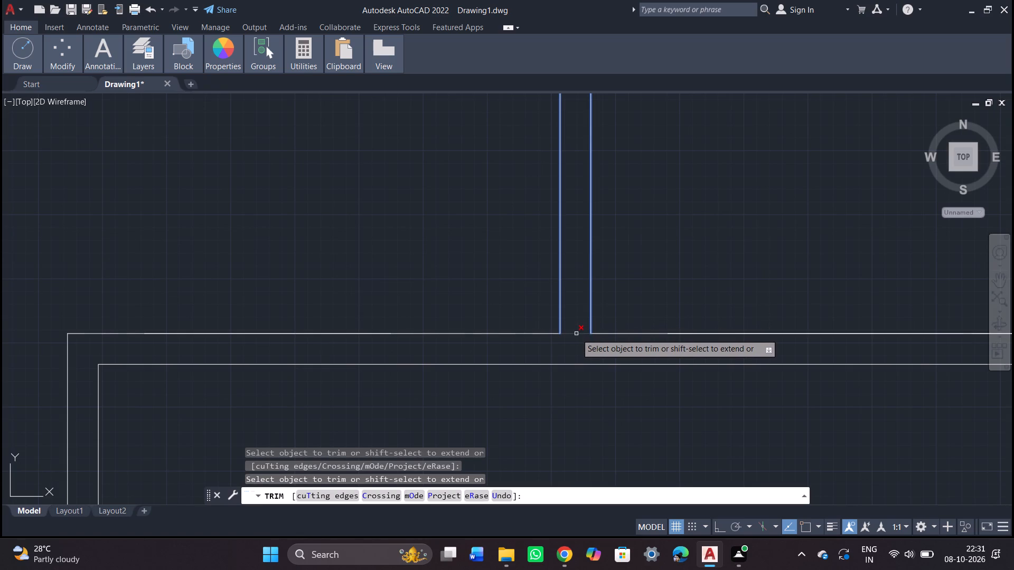
pyautogui.click(576, 334)
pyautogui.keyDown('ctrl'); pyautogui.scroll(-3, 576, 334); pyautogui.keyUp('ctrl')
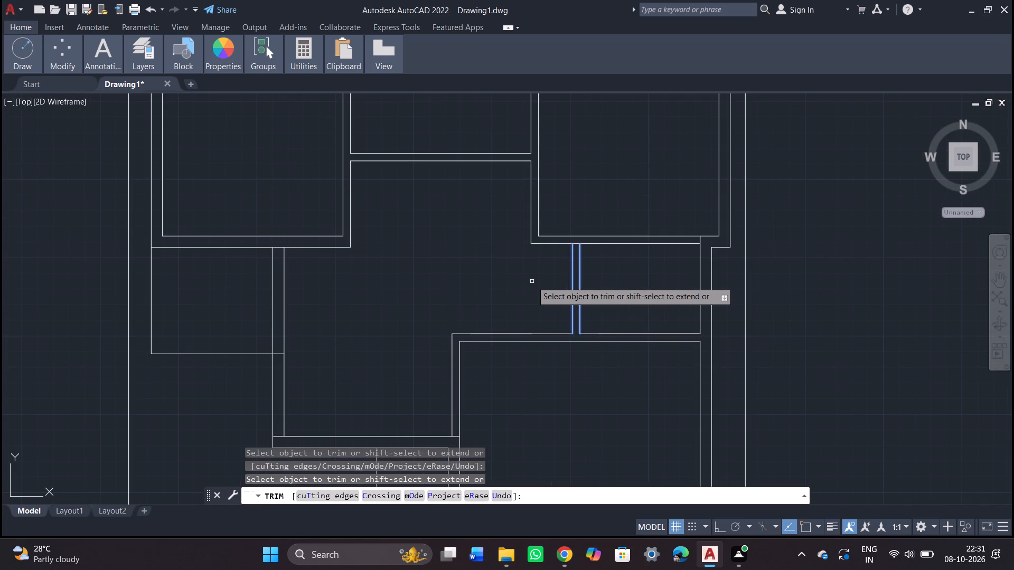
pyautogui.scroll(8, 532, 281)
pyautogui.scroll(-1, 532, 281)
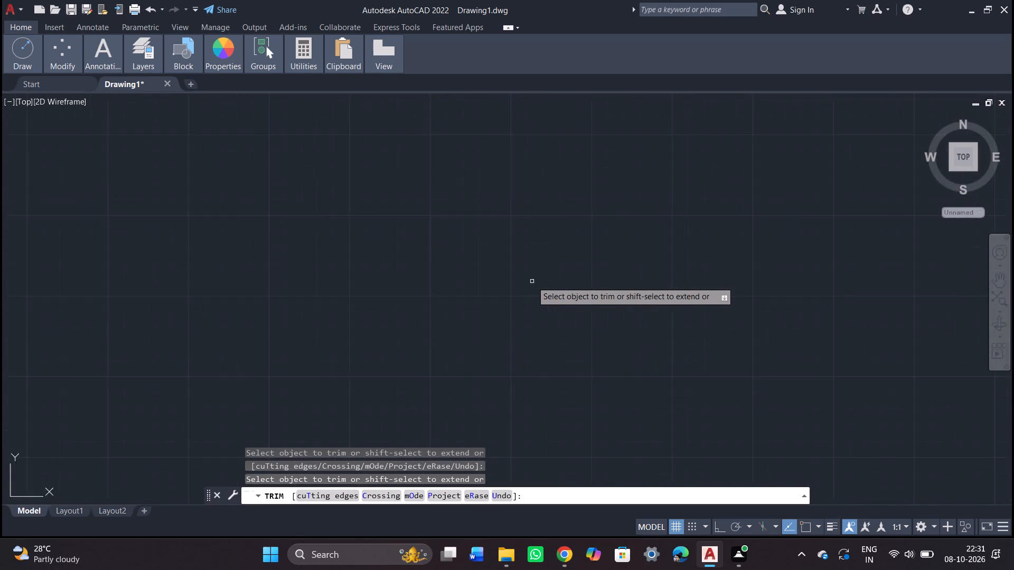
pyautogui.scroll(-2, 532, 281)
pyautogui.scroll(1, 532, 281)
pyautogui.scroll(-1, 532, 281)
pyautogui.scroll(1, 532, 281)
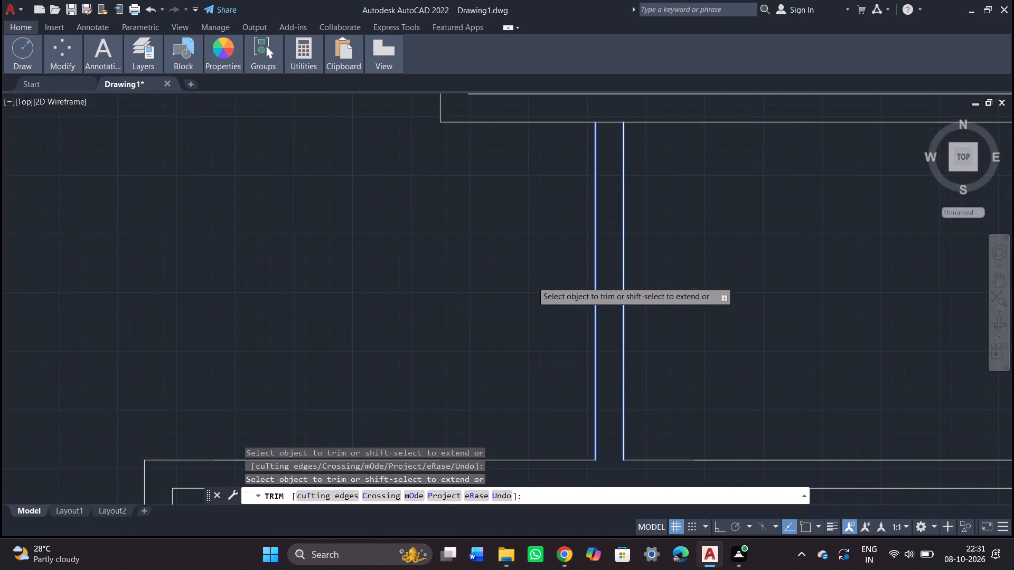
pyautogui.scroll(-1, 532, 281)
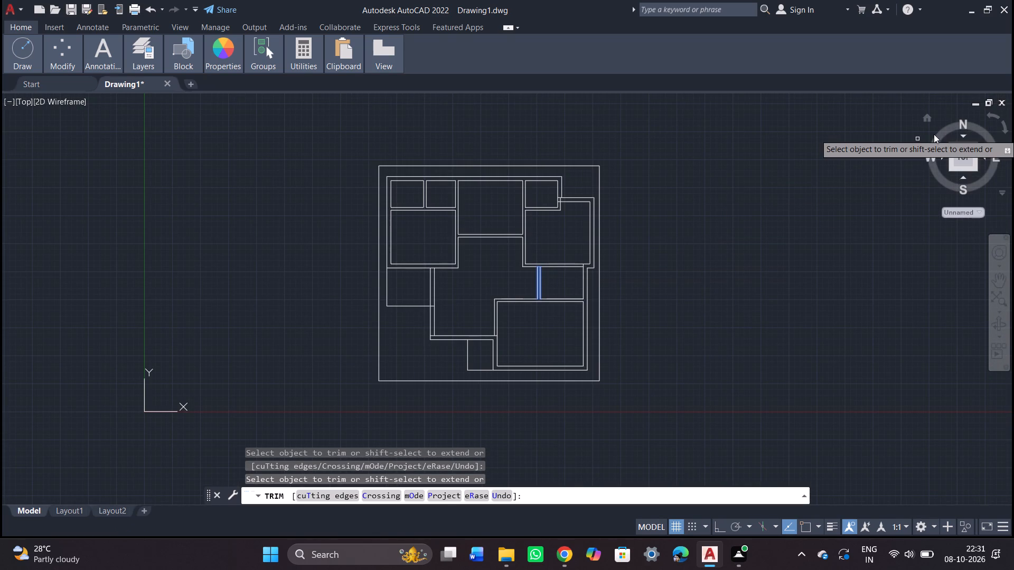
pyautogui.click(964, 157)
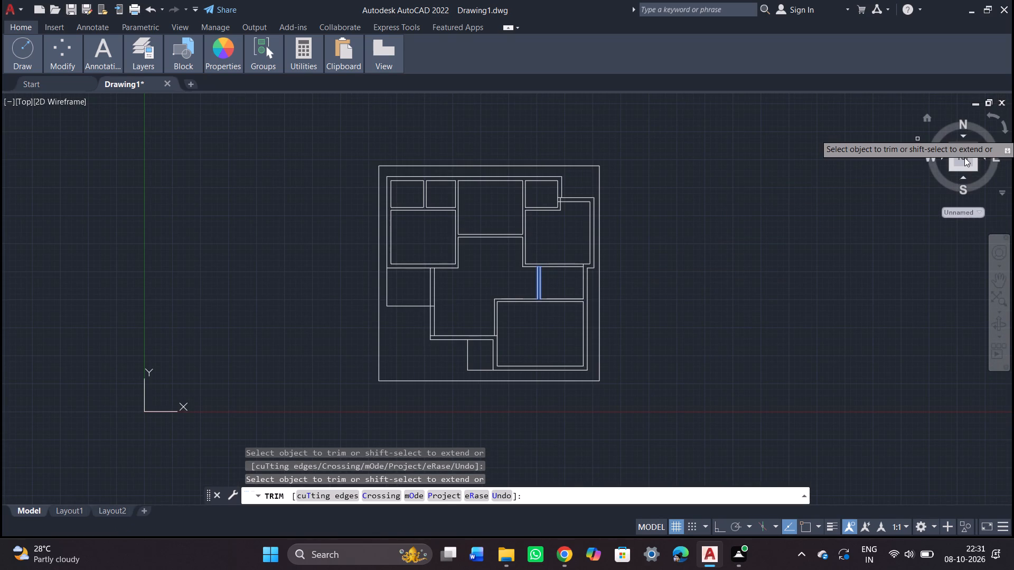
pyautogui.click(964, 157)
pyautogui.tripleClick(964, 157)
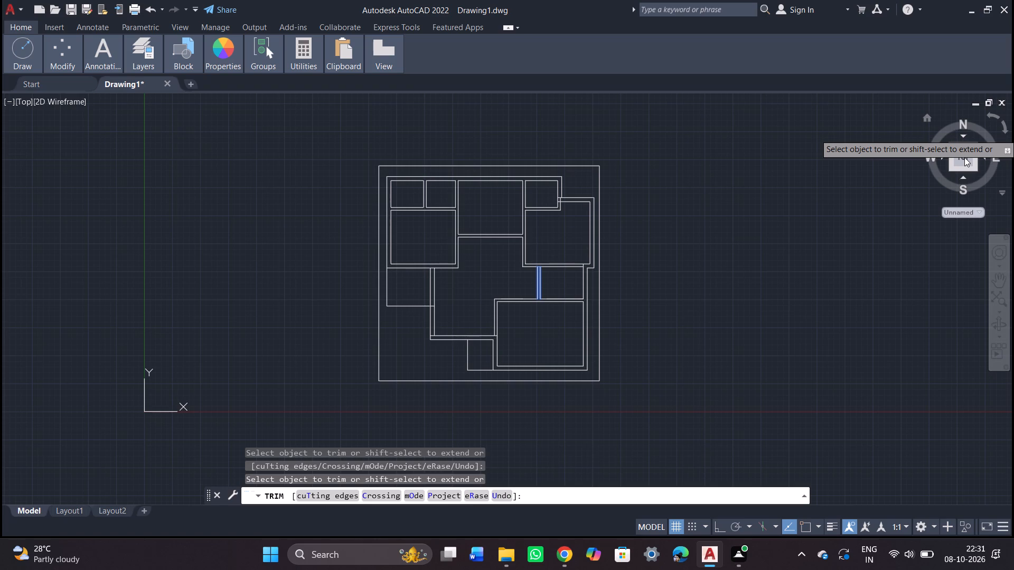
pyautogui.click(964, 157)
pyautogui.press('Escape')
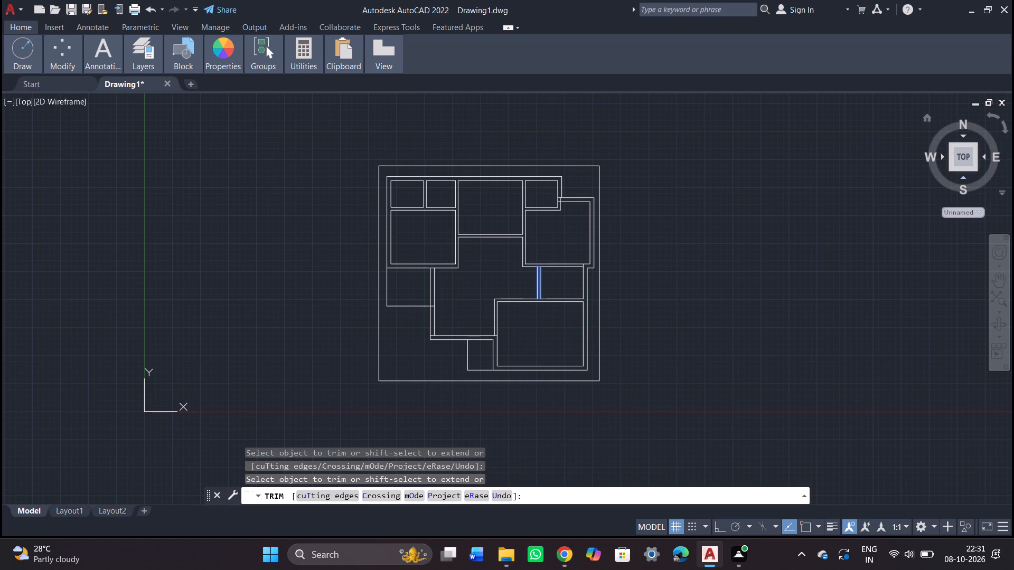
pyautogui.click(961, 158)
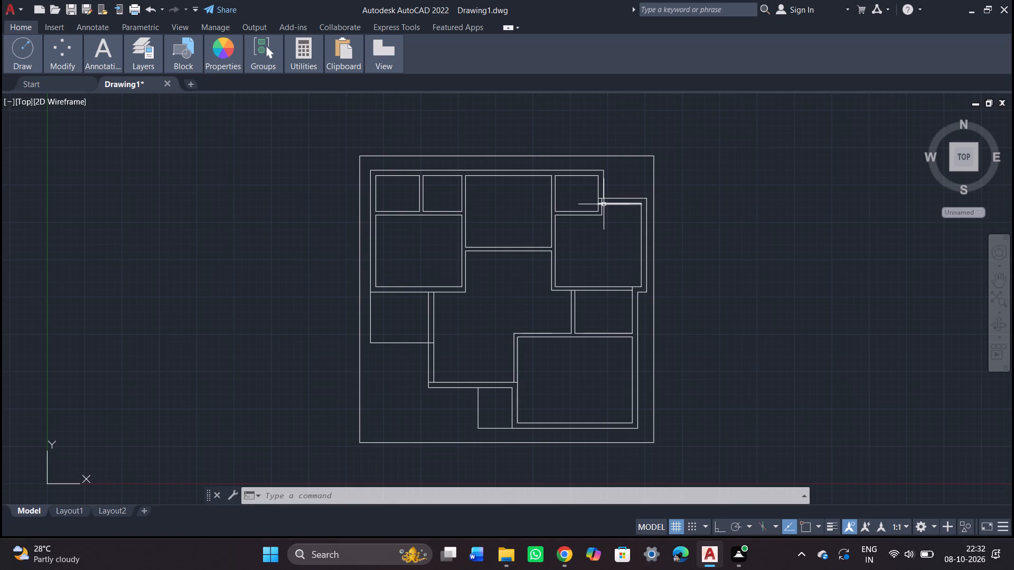
# Trim the overlapping wall line segments where the small northeast room's southeast corner meets the upper-right room's north wall.
pyautogui.scroll(4, 604, 204)
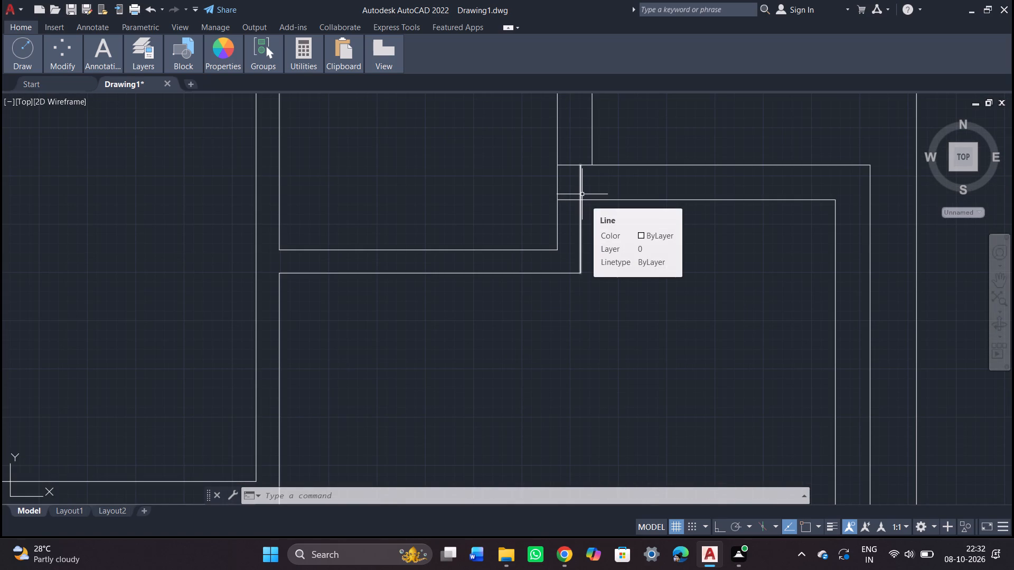
pyautogui.scroll(1, 575, 199)
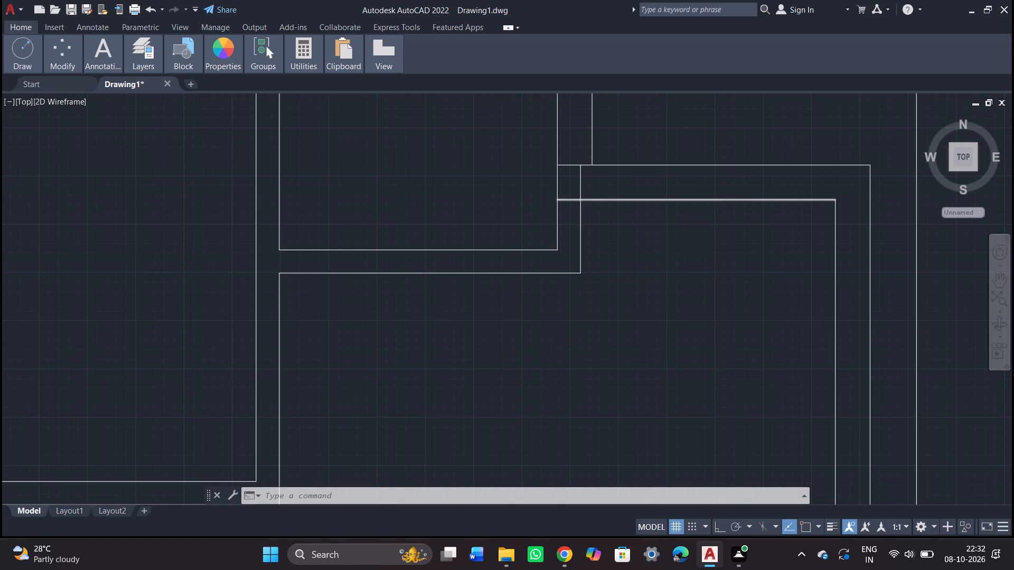
pyautogui.scroll(1, 575, 199)
pyautogui.write('tr')
pyautogui.press('Return')
pyautogui.press('Return')
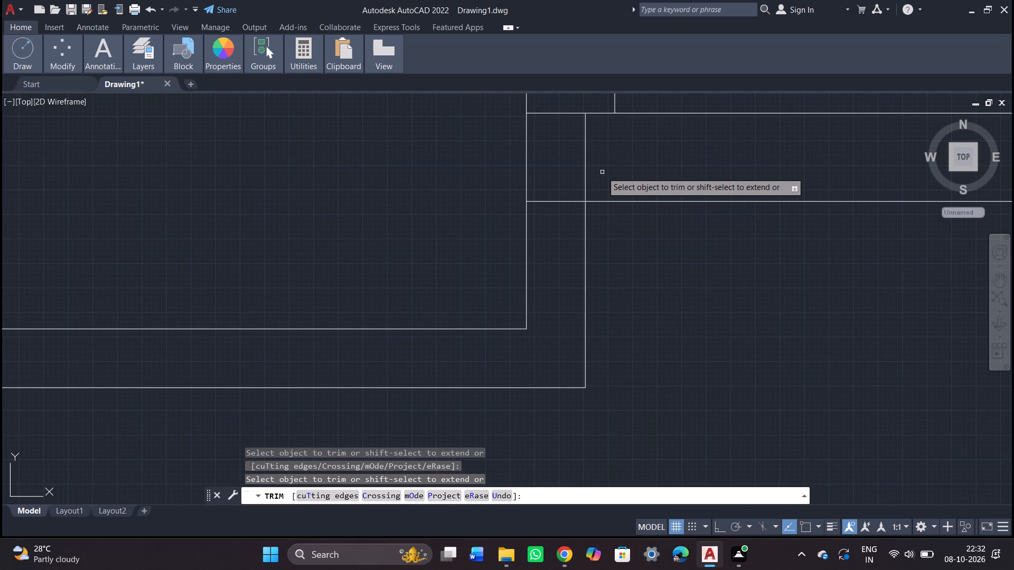
pyautogui.moveTo(602, 172); pyautogui.dragTo(563, 229)
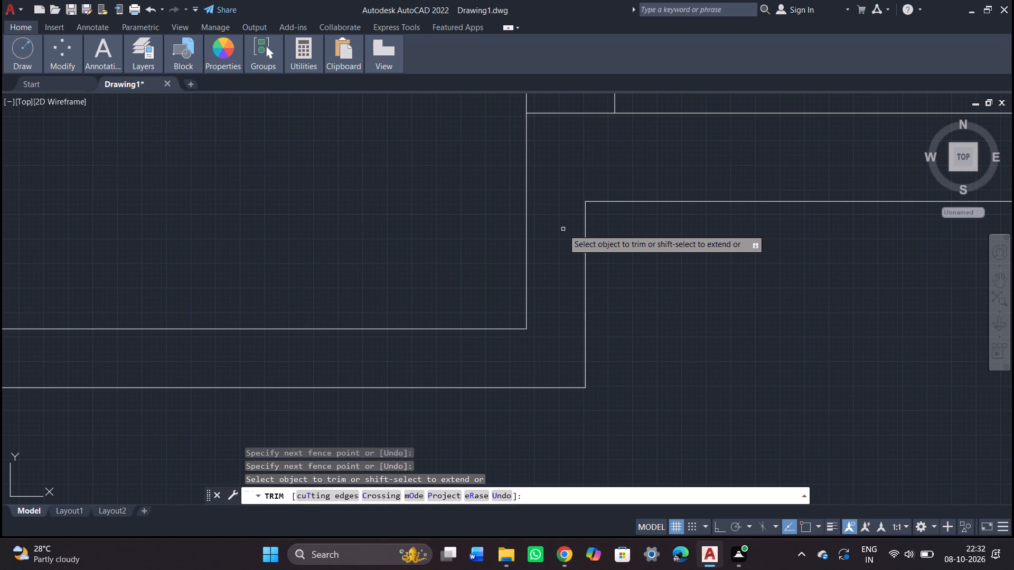
pyautogui.keyDown('ctrl'); pyautogui.scroll(-2, 563, 229); pyautogui.keyUp('ctrl')
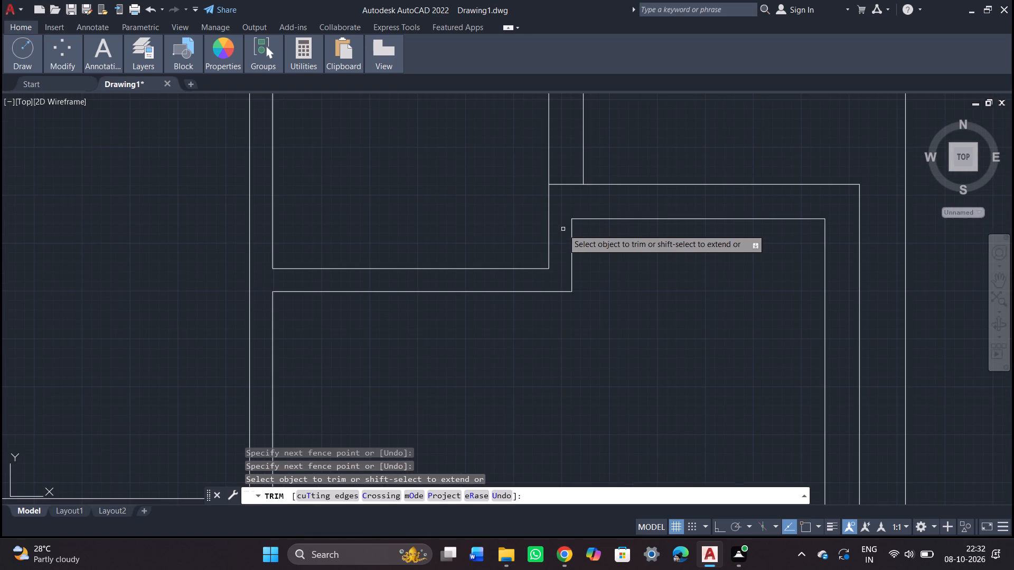
pyautogui.click(567, 185)
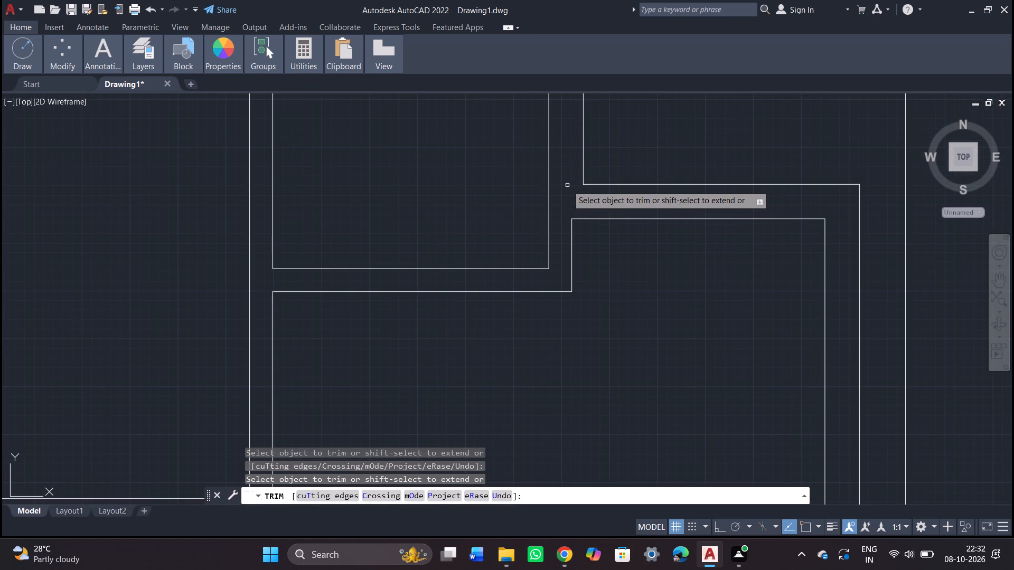
pyautogui.keyDown('ctrl'); pyautogui.scroll(-2, 567, 185); pyautogui.keyUp('ctrl')
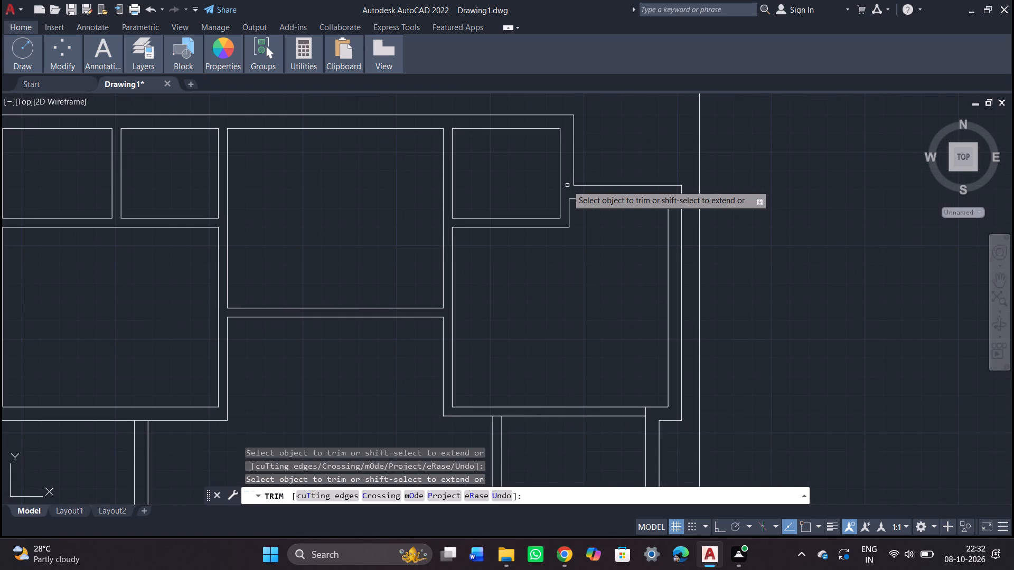
pyautogui.scroll(-1, 553, 207)
pyautogui.moveTo(557, 286); pyautogui.dragTo(559, 229, button='middle')
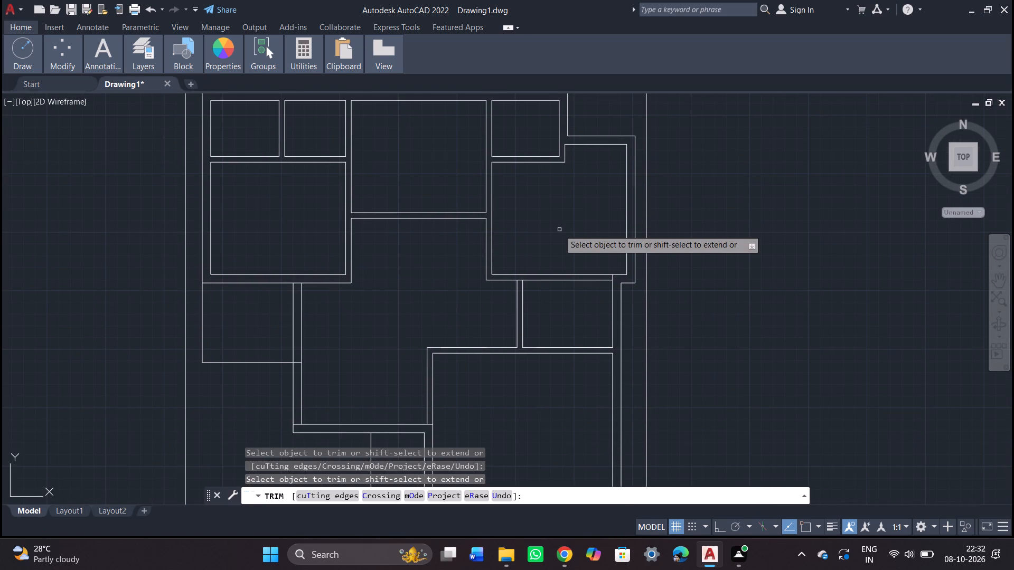
pyautogui.scroll(-1, 559, 230)
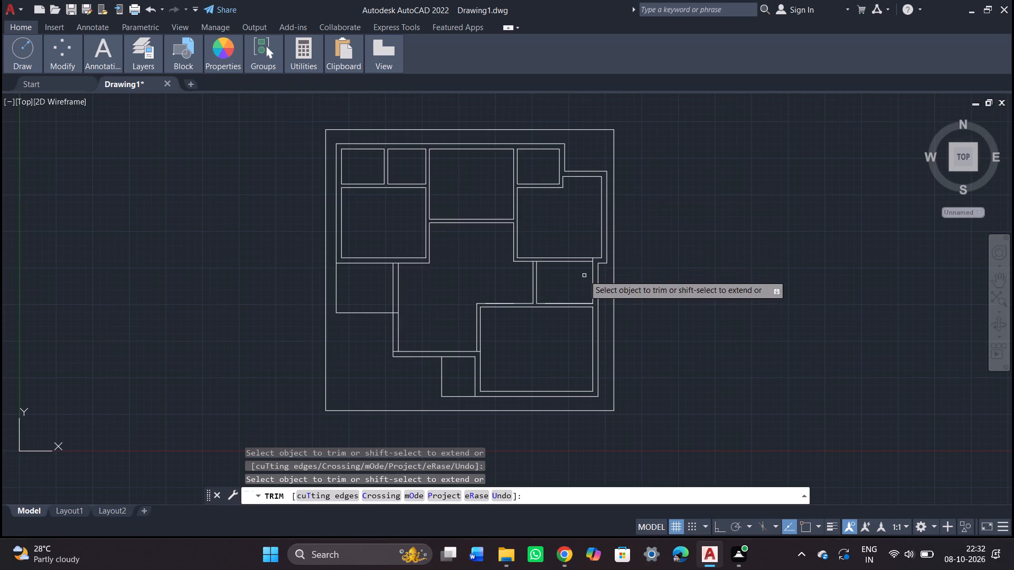
pyautogui.press('Escape')
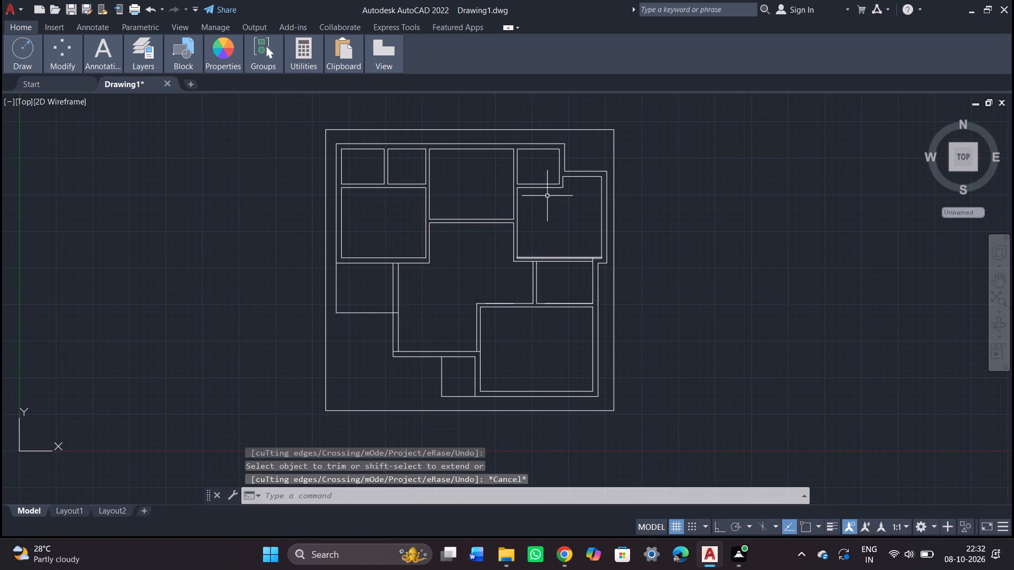
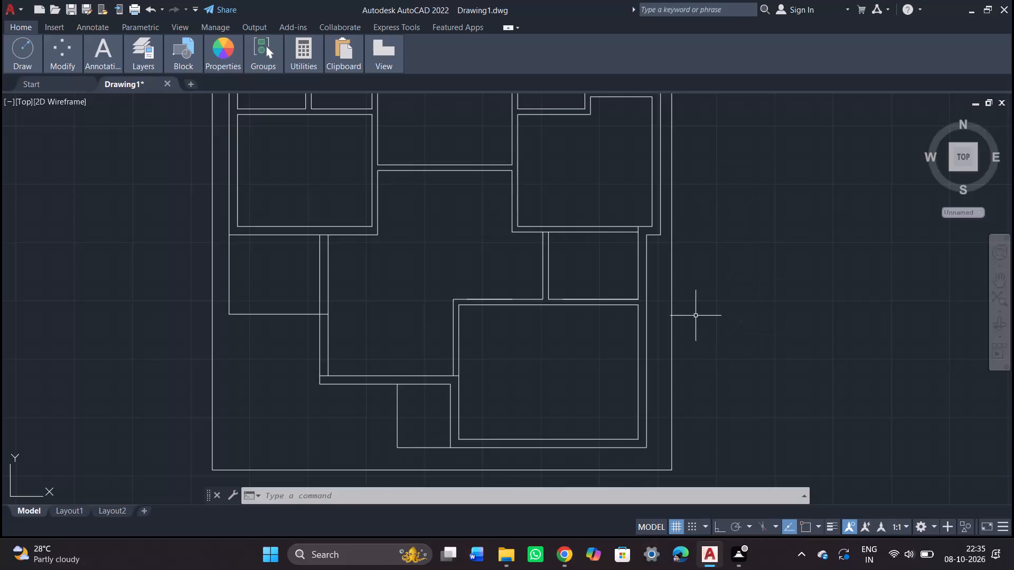
# Offset the upper-left room's outer south wall line 9 inches to the south.
pyautogui.moveTo(689, 313); pyautogui.dragTo(672, 430, button='middle')
pyautogui.scroll(1, 524, 318)
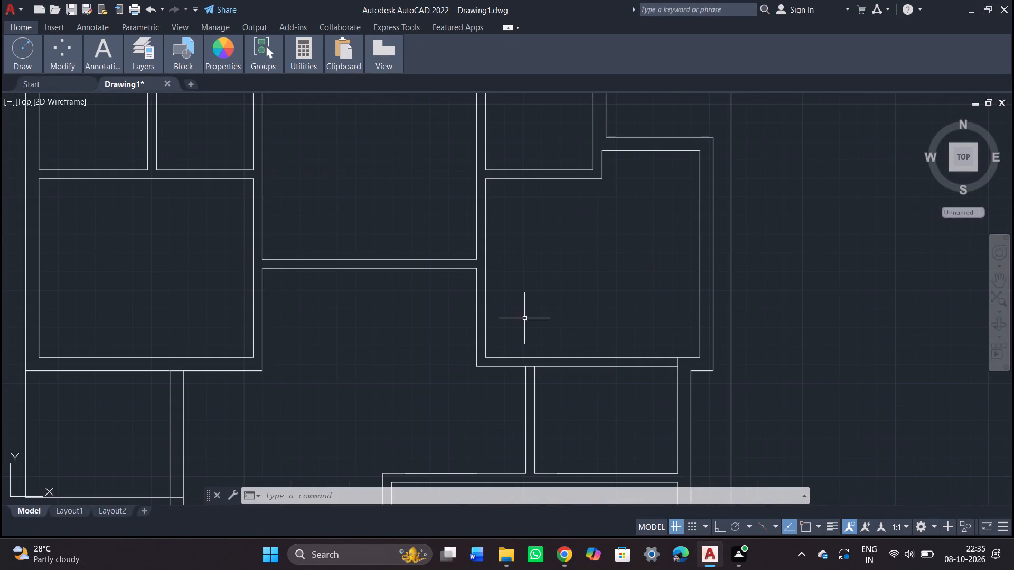
pyautogui.scroll(-1, 524, 318)
pyautogui.scroll(-1, 432, 319)
pyautogui.moveTo(432, 319); pyautogui.dragTo(535, 291, button='middle')
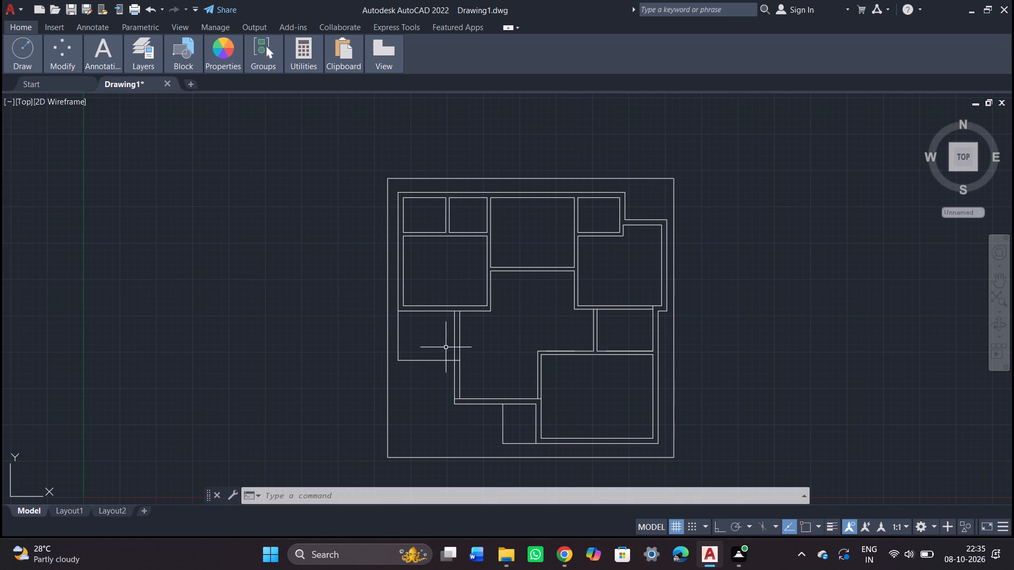
pyautogui.scroll(3, 462, 331)
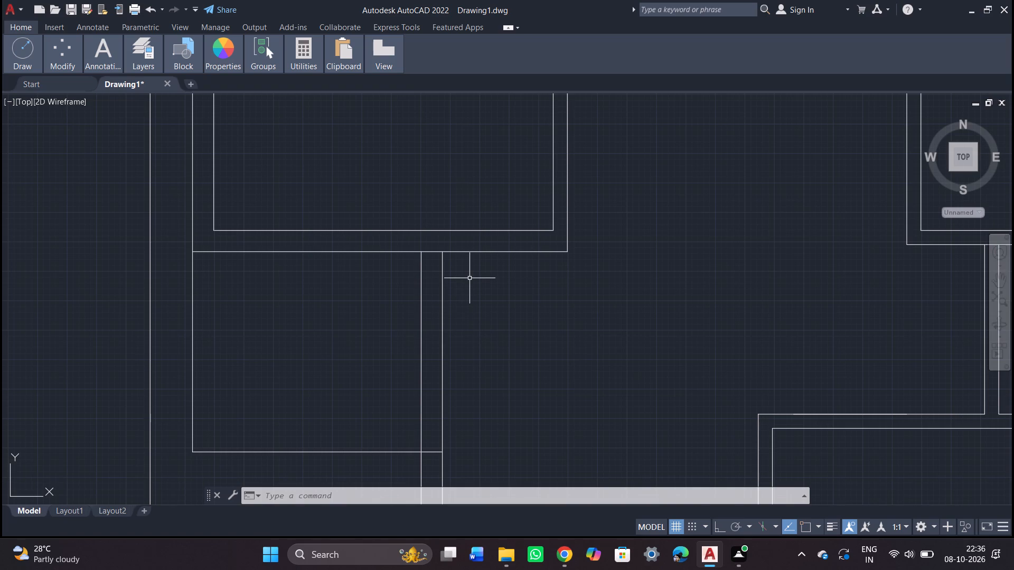
pyautogui.press('o')
pyautogui.press('Return')
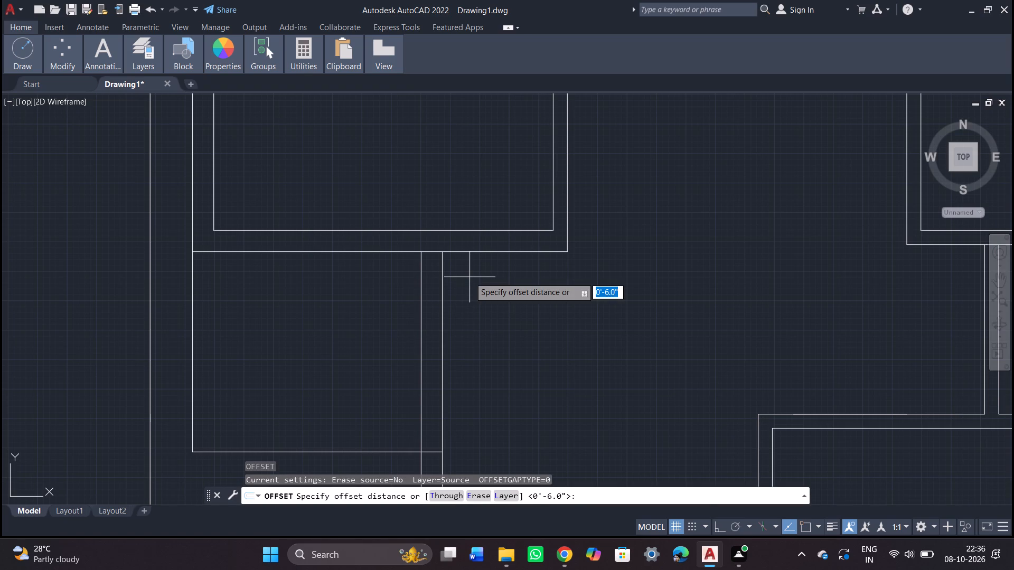
pyautogui.press('9')
pyautogui.press('Return')
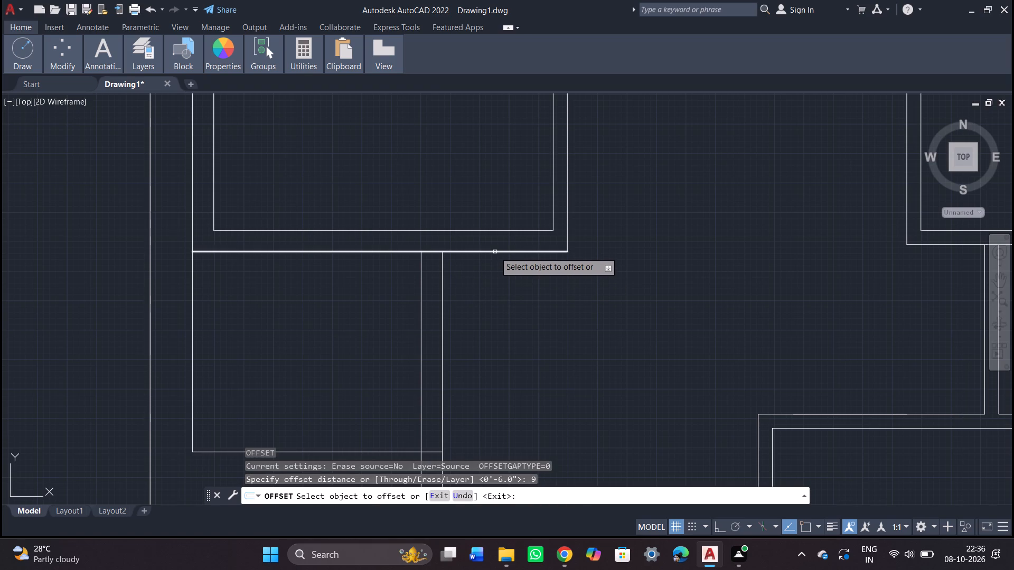
pyautogui.click(495, 252)
pyautogui.click(490, 269)
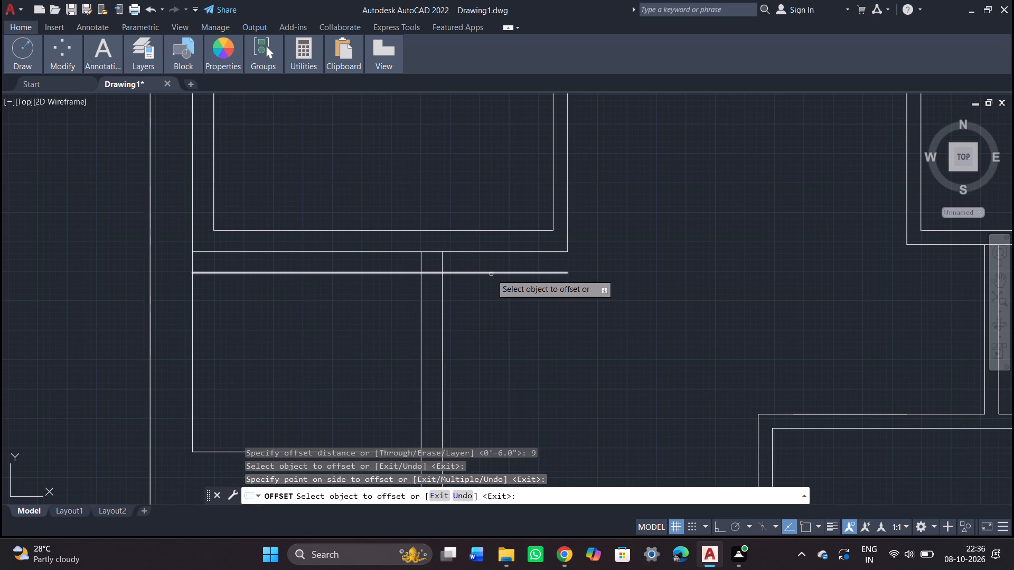
# Offset the new line below the upper-left room 4' further south to mark the opening's far edge.
pyautogui.press('4')
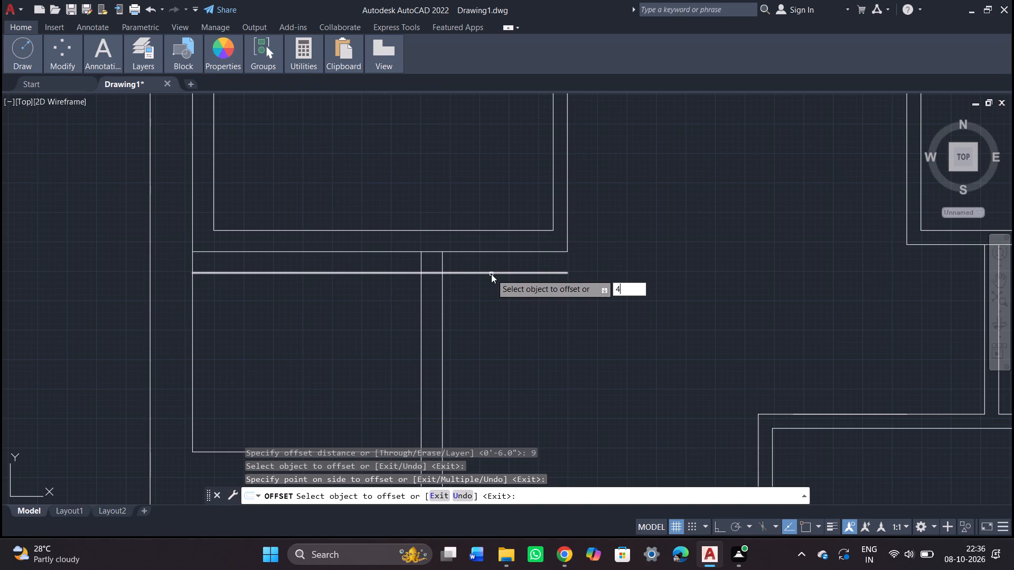
pyautogui.press("'")
pyautogui.press('Return')
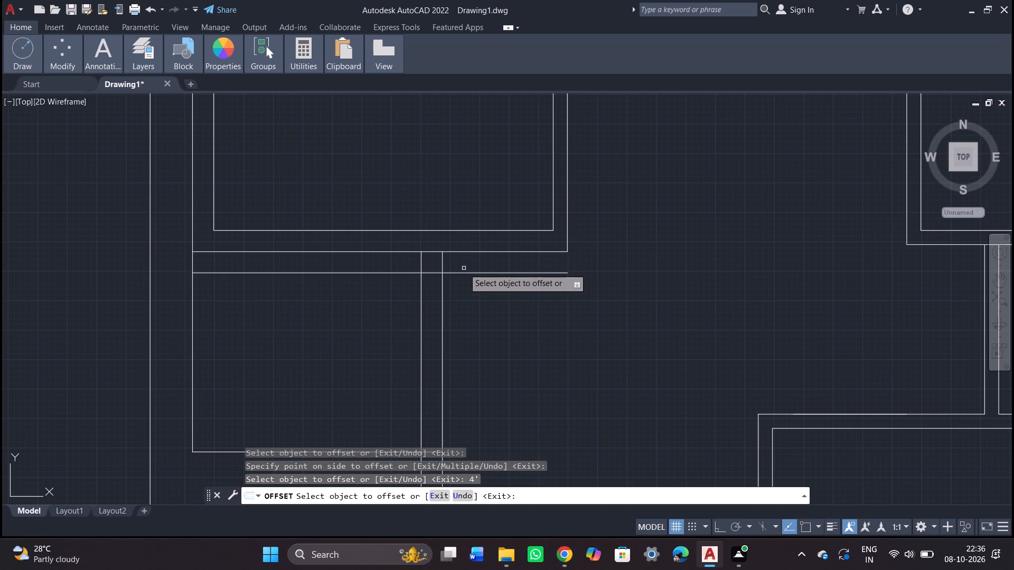
pyautogui.click(478, 274)
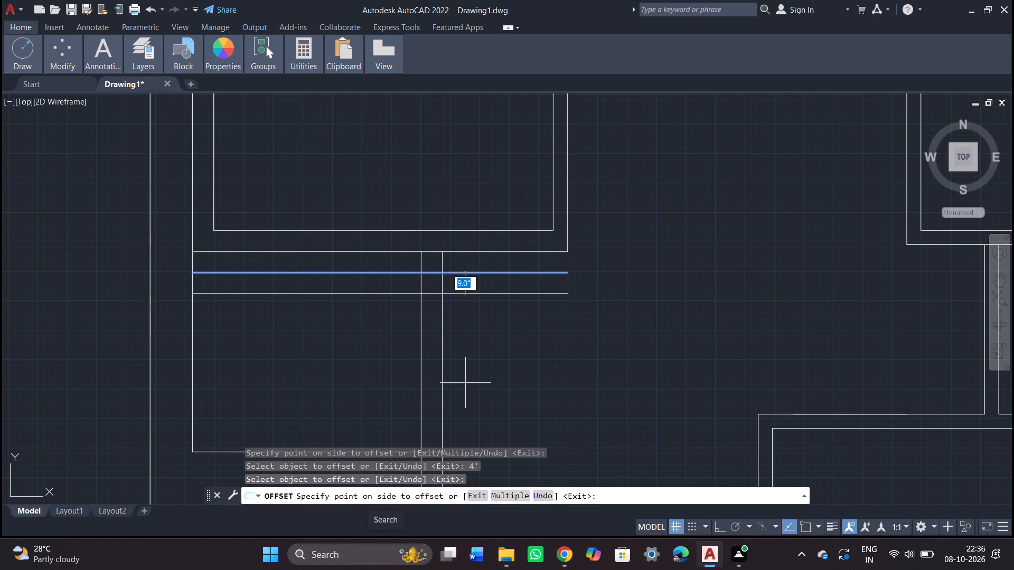
pyautogui.press('4')
pyautogui.press("'")
pyautogui.press('Return')
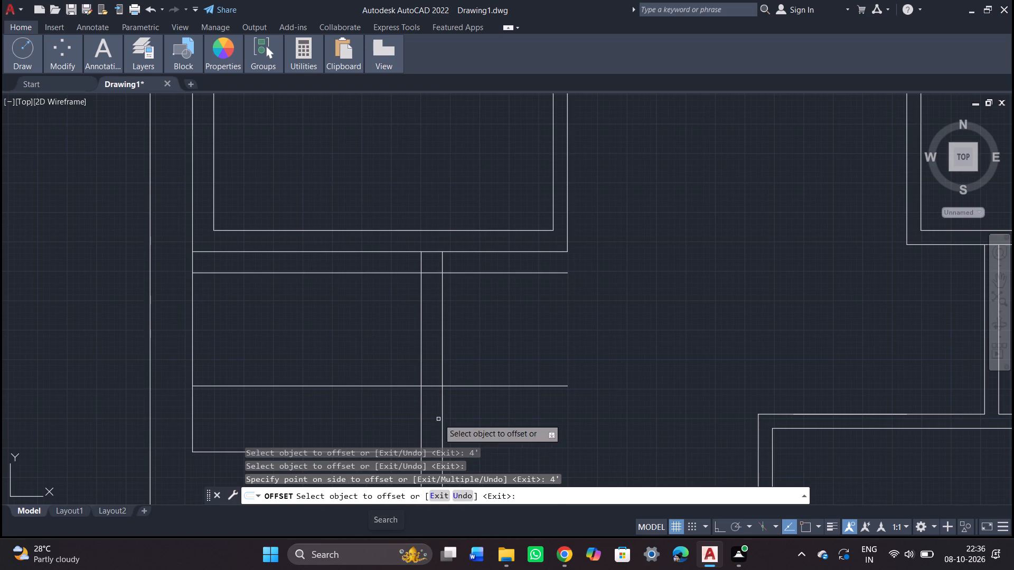
pyautogui.press('Escape')
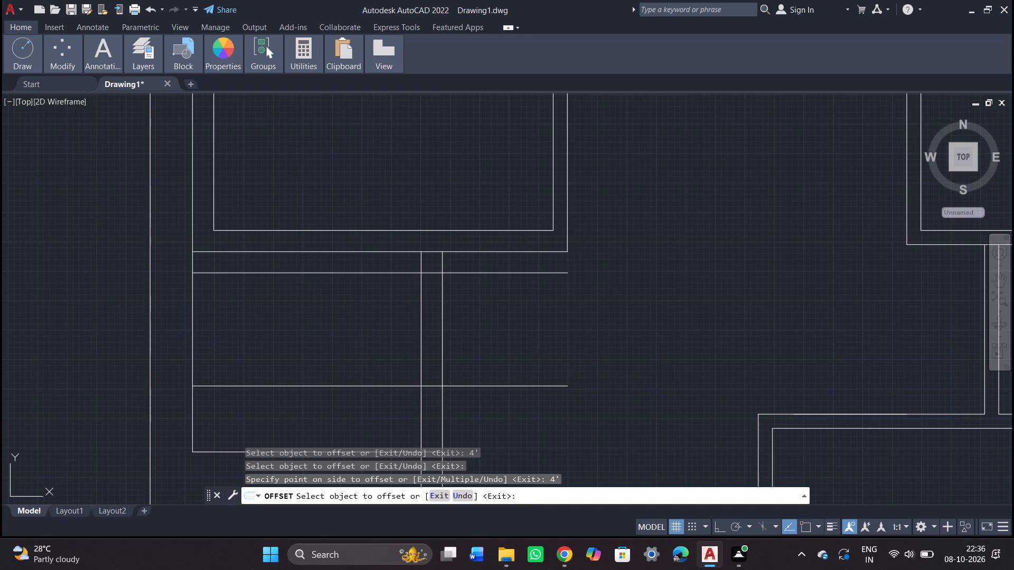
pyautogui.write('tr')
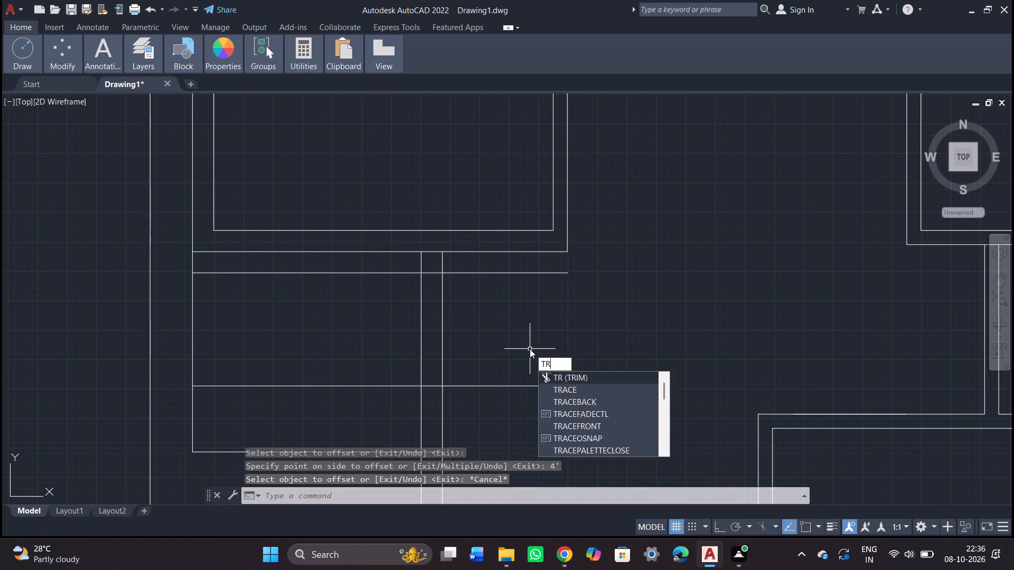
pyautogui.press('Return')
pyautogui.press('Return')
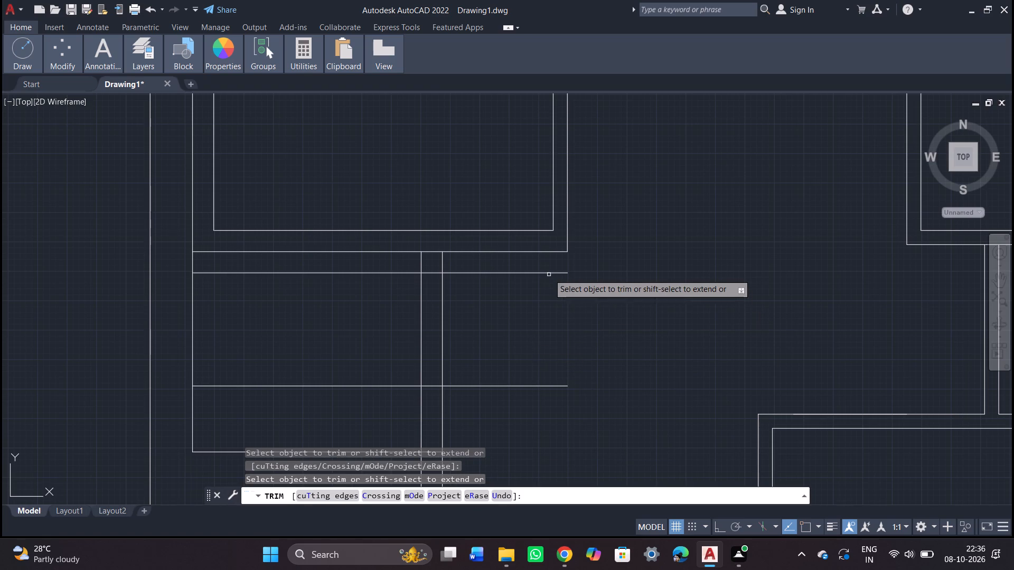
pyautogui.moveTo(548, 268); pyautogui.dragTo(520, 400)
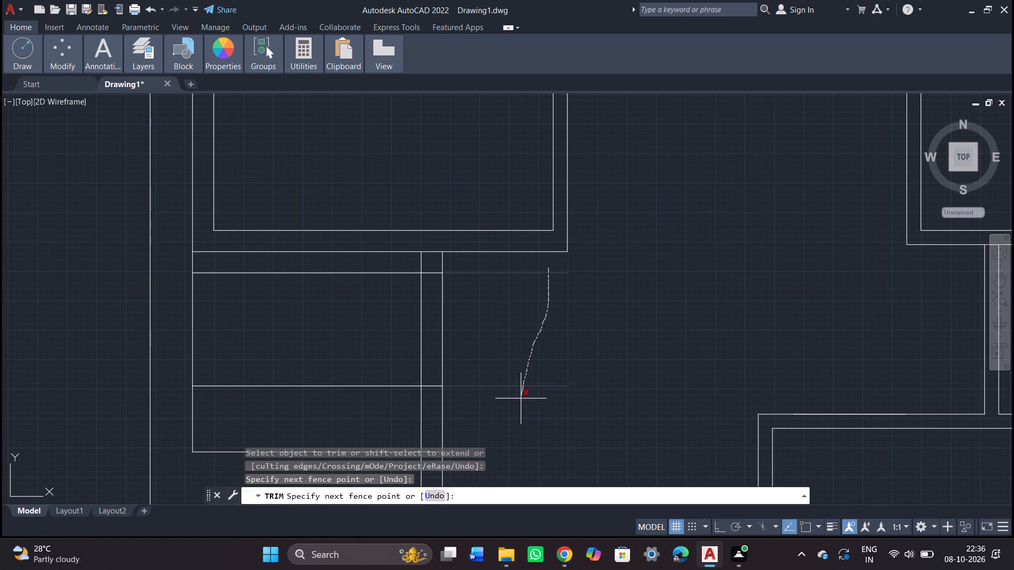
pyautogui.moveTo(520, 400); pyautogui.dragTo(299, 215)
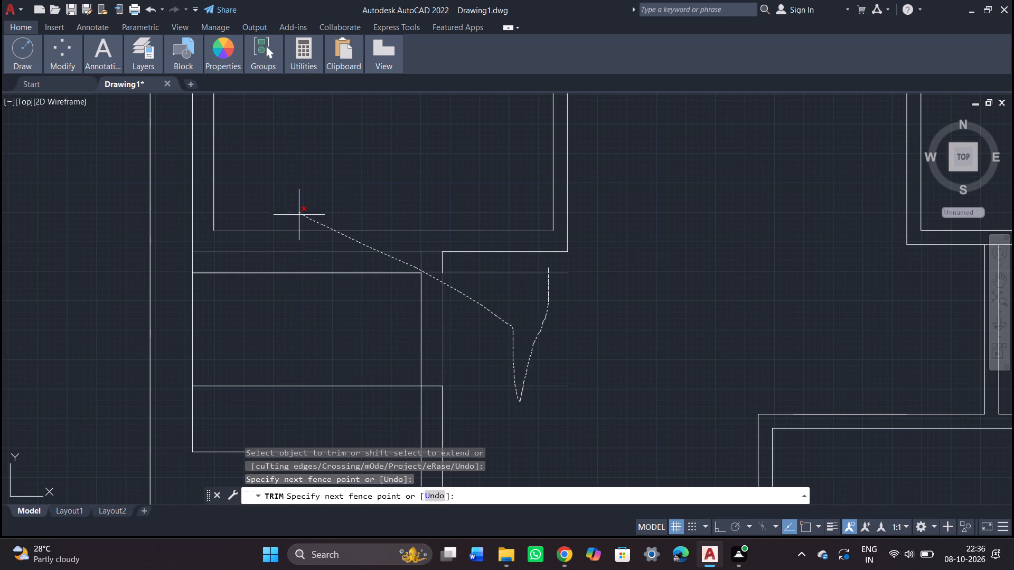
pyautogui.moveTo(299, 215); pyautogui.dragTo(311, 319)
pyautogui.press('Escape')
# Trim both offset lines and the double partition wall between them, leaving a 4' opening with closed wall ends south of the upper-left room.
pyautogui.write('tr')
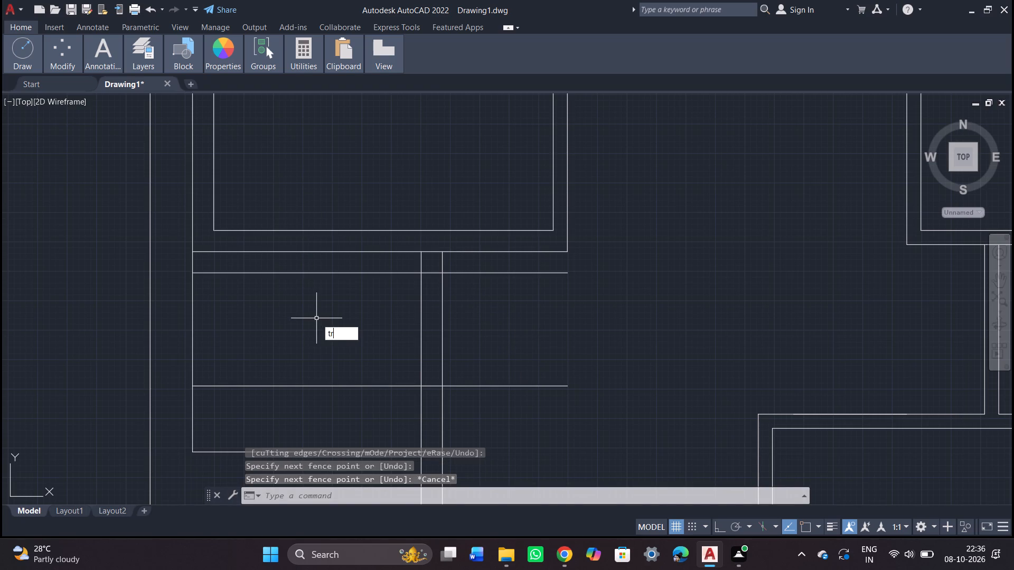
pyautogui.press('Return')
pyautogui.press('Return')
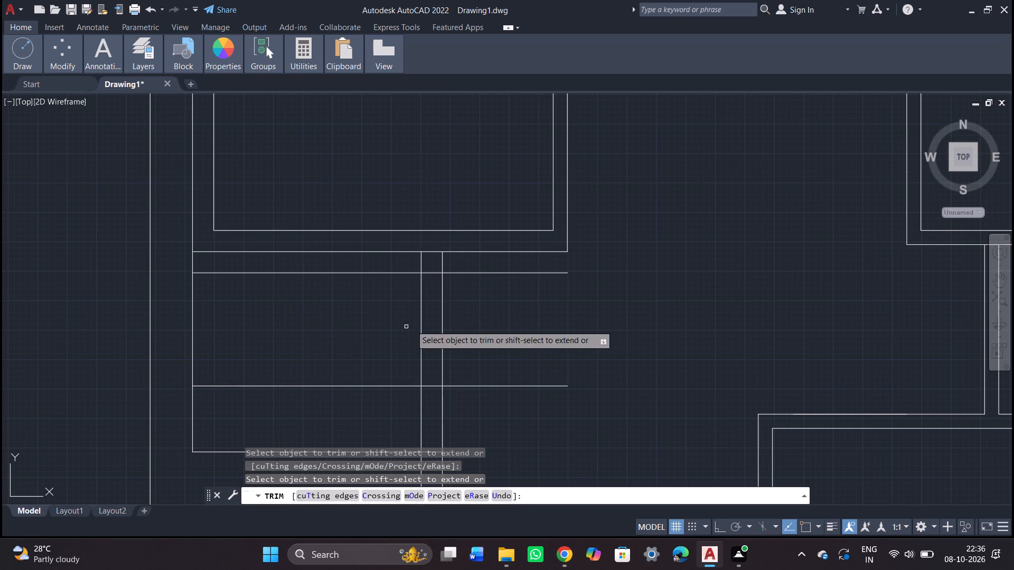
pyautogui.moveTo(531, 269); pyautogui.dragTo(517, 391)
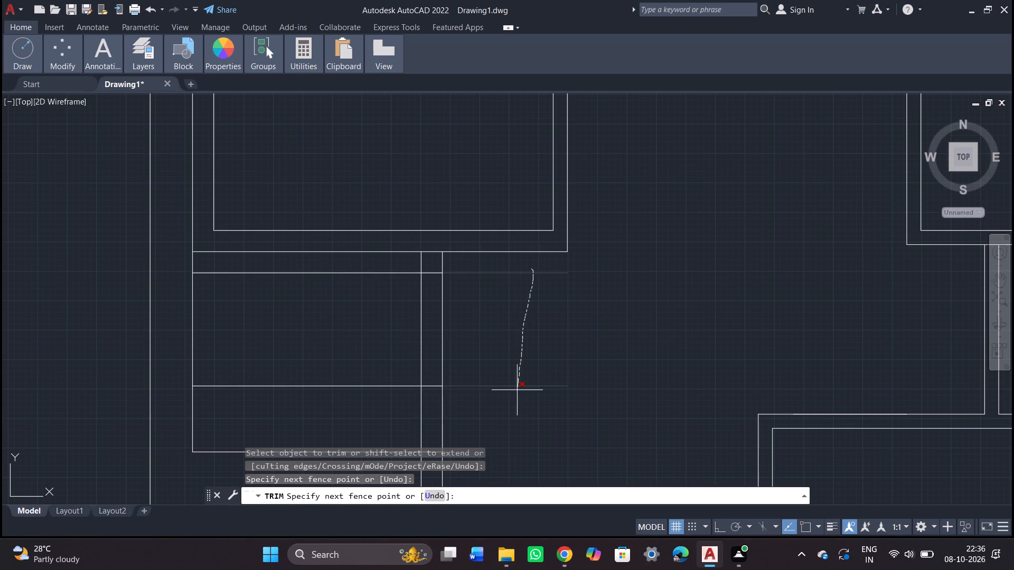
pyautogui.moveTo(517, 391); pyautogui.dragTo(381, 330)
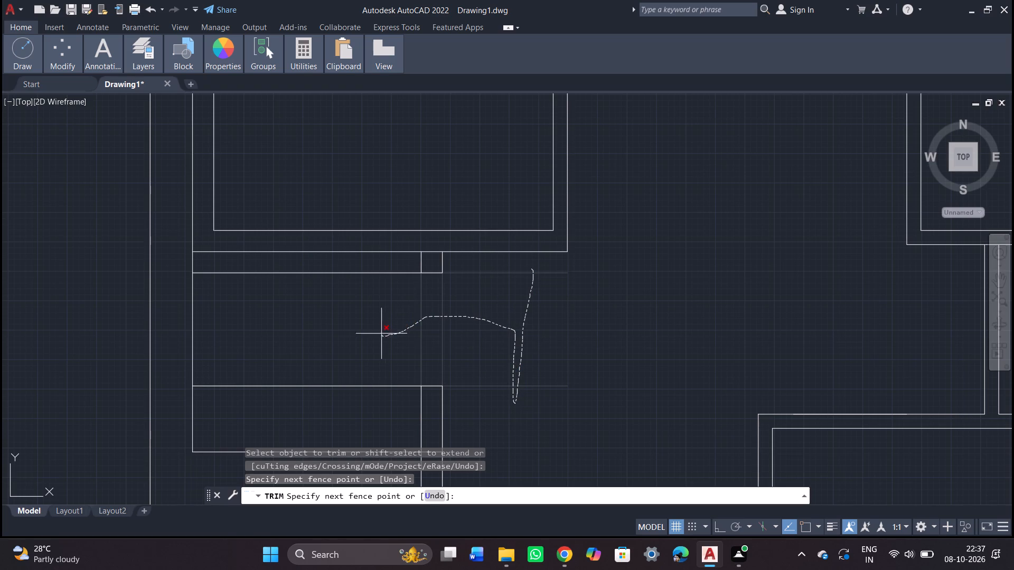
pyautogui.moveTo(381, 330); pyautogui.dragTo(391, 276)
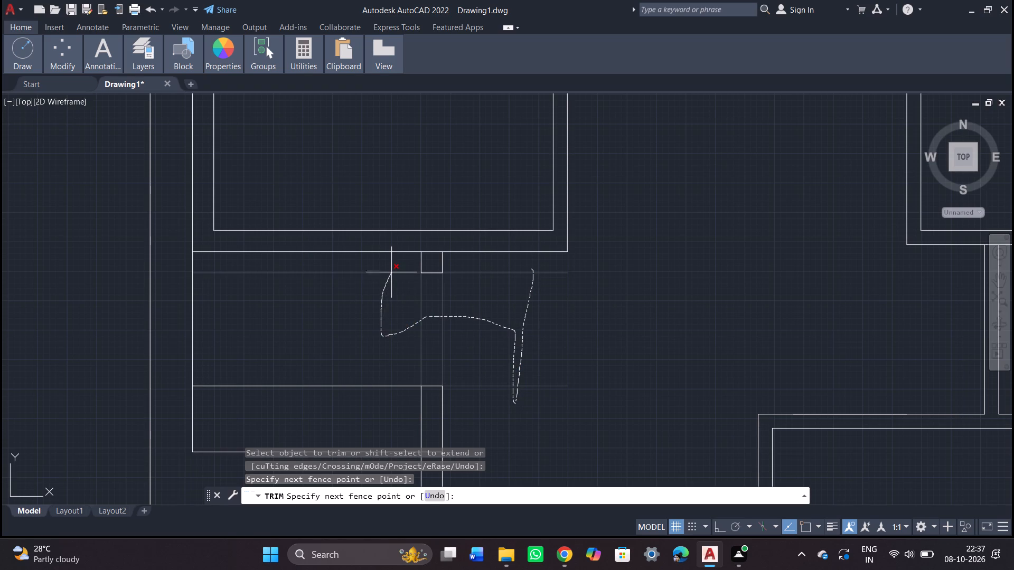
pyautogui.moveTo(391, 276); pyautogui.dragTo(340, 344)
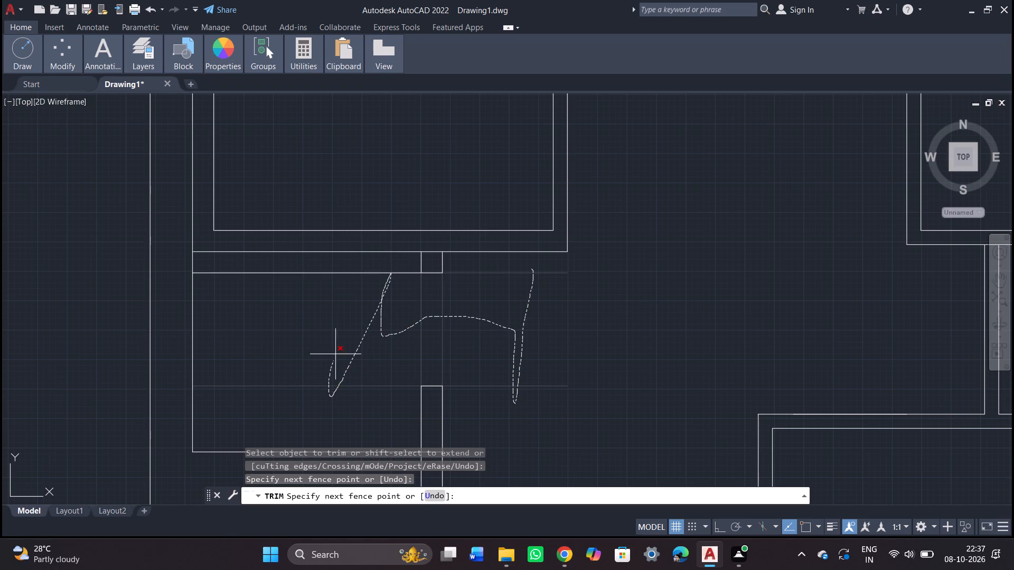
pyautogui.moveTo(340, 344); pyautogui.dragTo(383, 270)
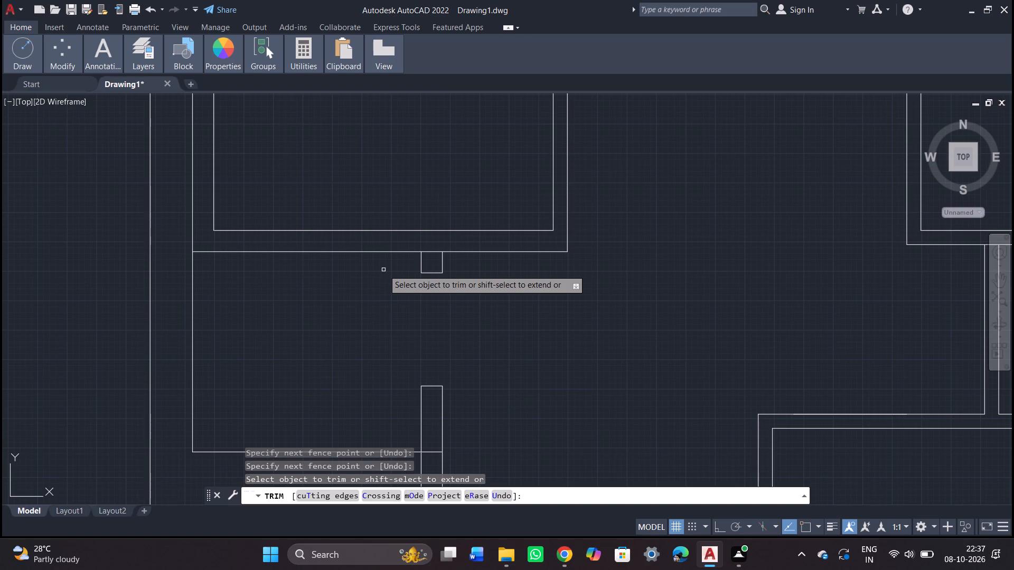
# Trim the upper-left room's outer south wall line between the two sides of the short wall stub.
pyautogui.scroll(-1, 477, 332)
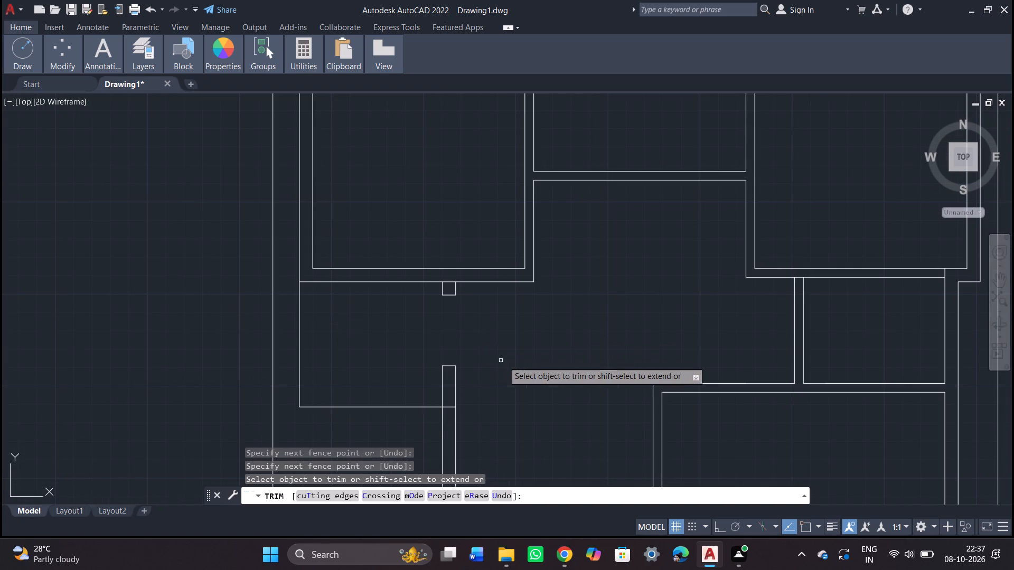
pyautogui.scroll(-1, 521, 359)
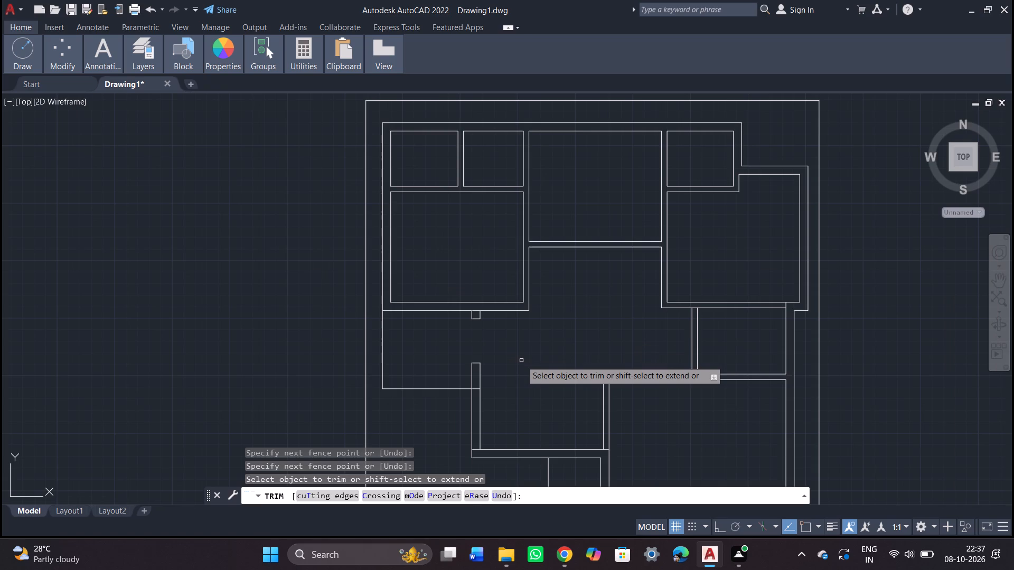
pyautogui.scroll(1, 477, 317)
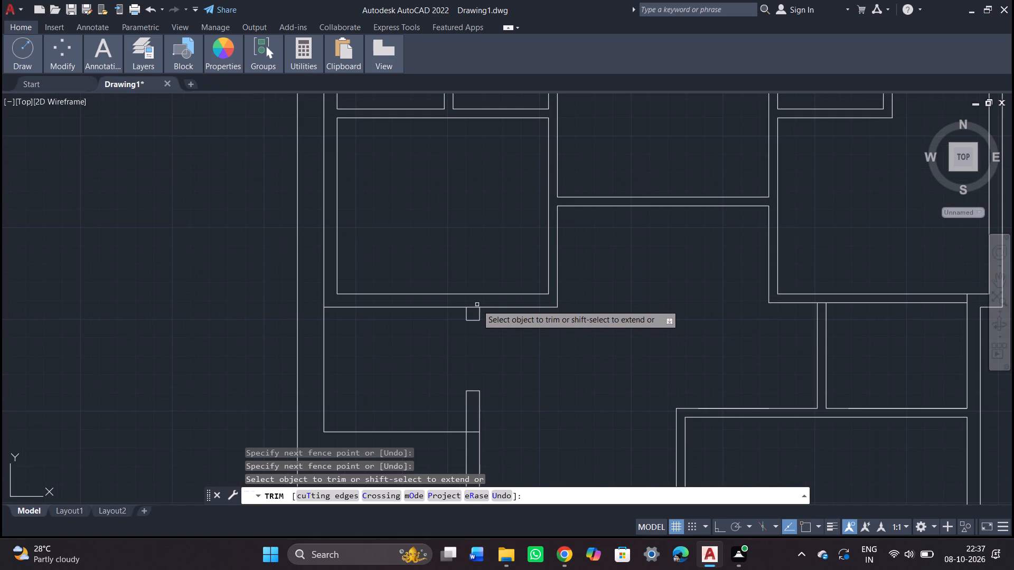
pyautogui.click(473, 309)
pyautogui.scroll(-1, 473, 309)
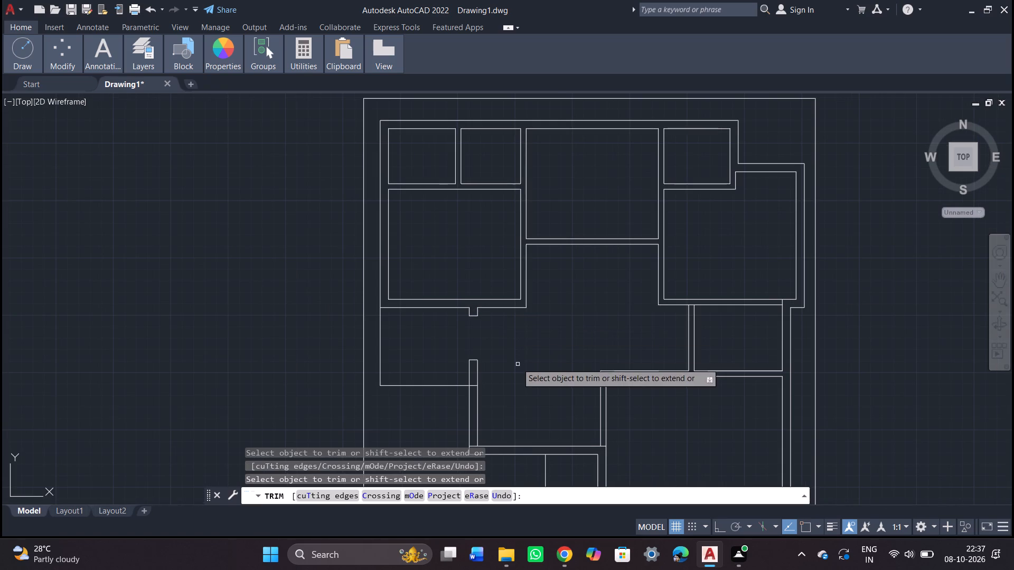
pyautogui.moveTo(511, 357); pyautogui.dragTo(313, 315, button='middle')
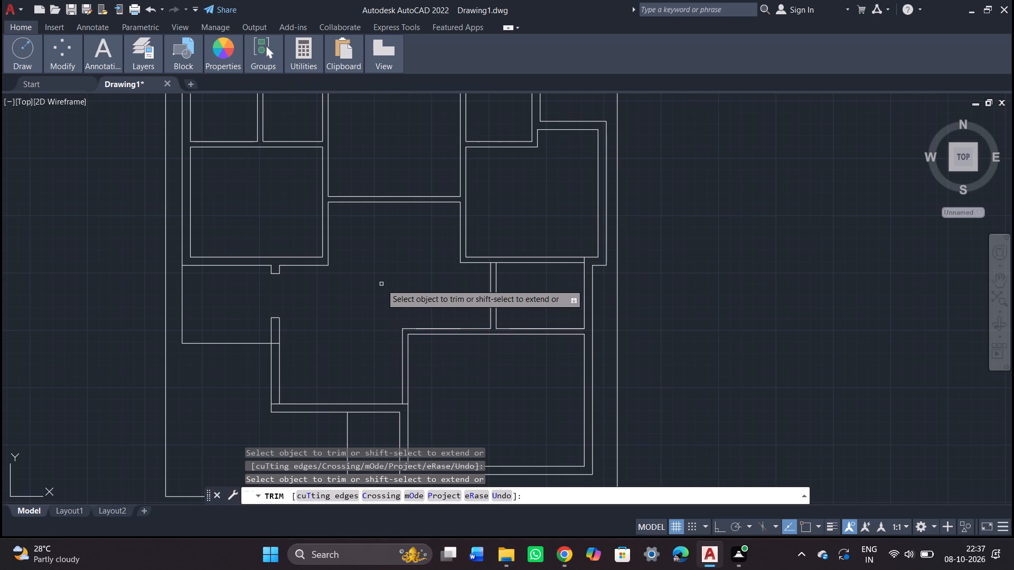
pyautogui.moveTo(356, 294); pyautogui.dragTo(367, 309, button='middle')
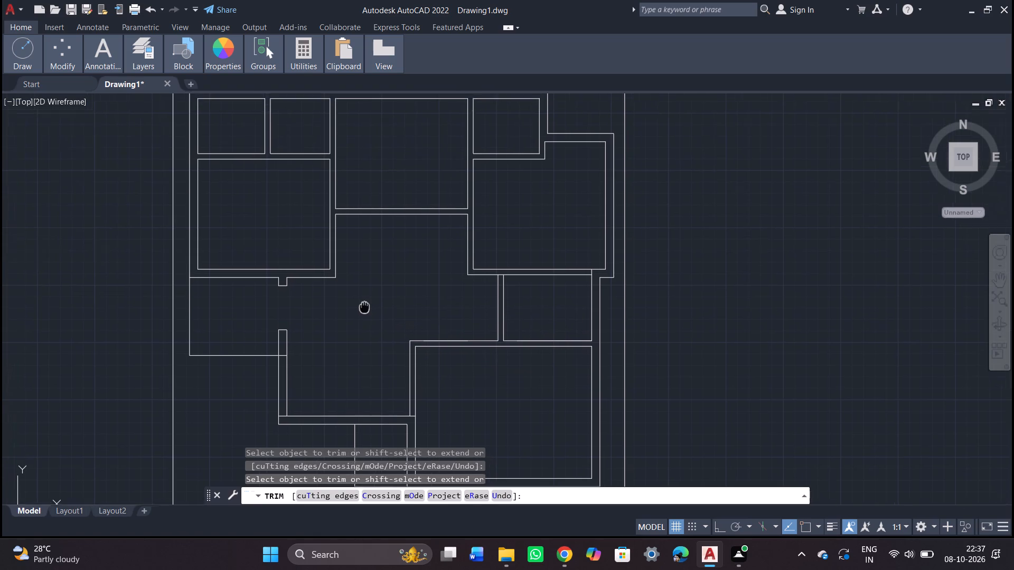
pyautogui.moveTo(367, 309); pyautogui.dragTo(540, 201, button='middle')
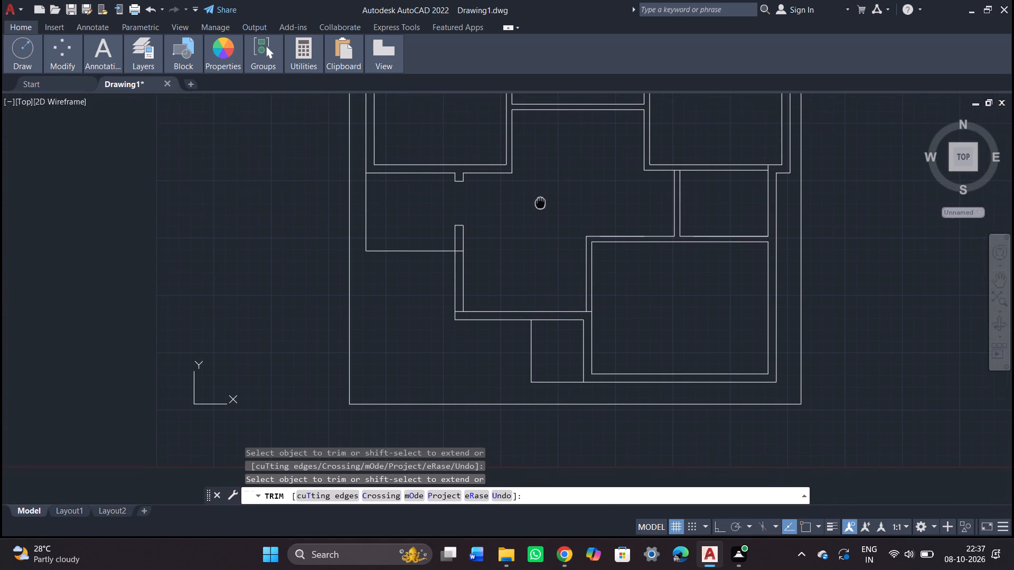
pyautogui.moveTo(540, 201); pyautogui.dragTo(535, 192, button='middle')
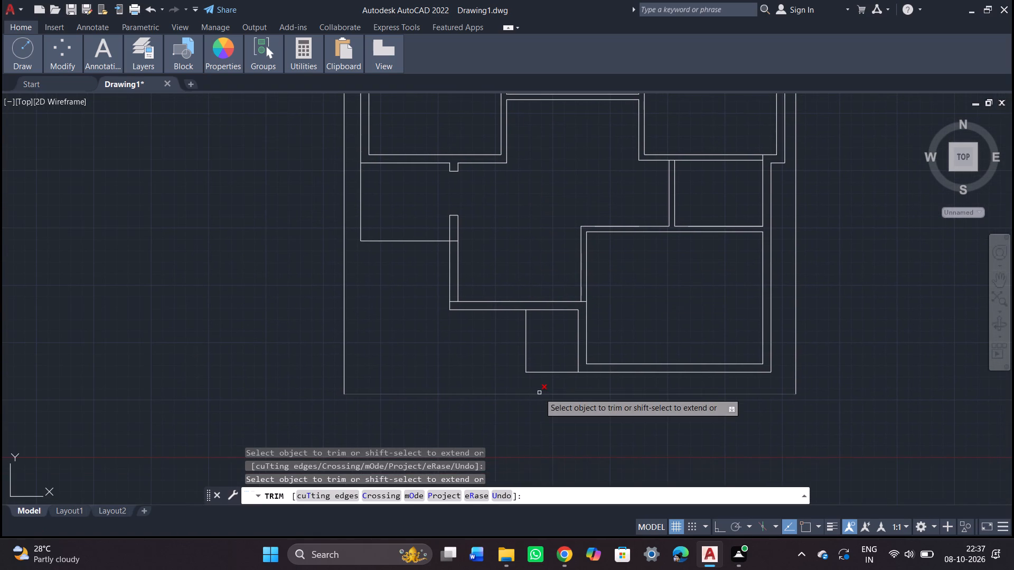
pyautogui.press('Escape')
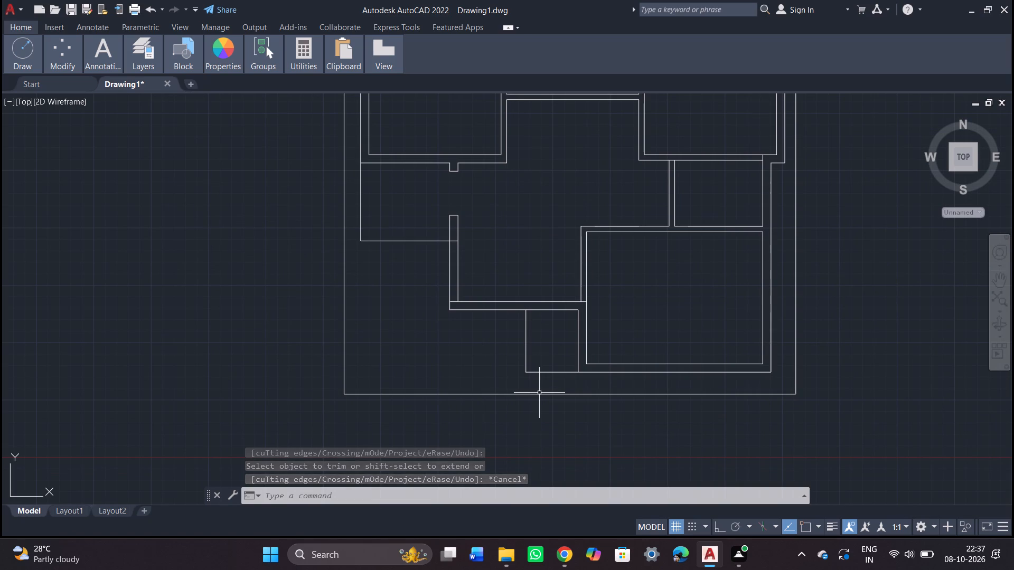
# Extend the large lower room's inner south wall line west to its outer west wall line.
pyautogui.write('ex')
pyautogui.press('Return')
pyautogui.press('Return')
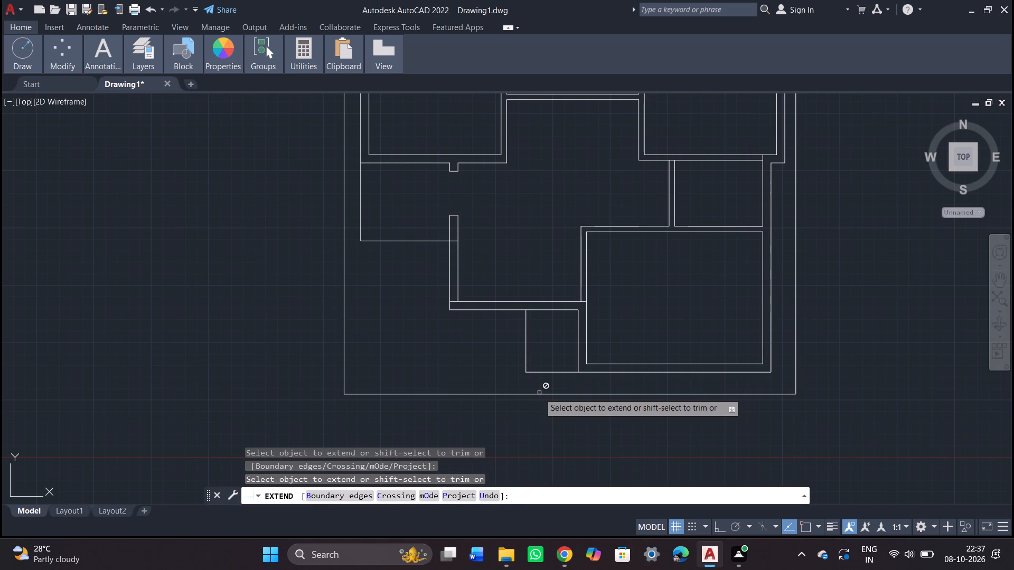
pyautogui.click(624, 365)
pyautogui.press('Escape')
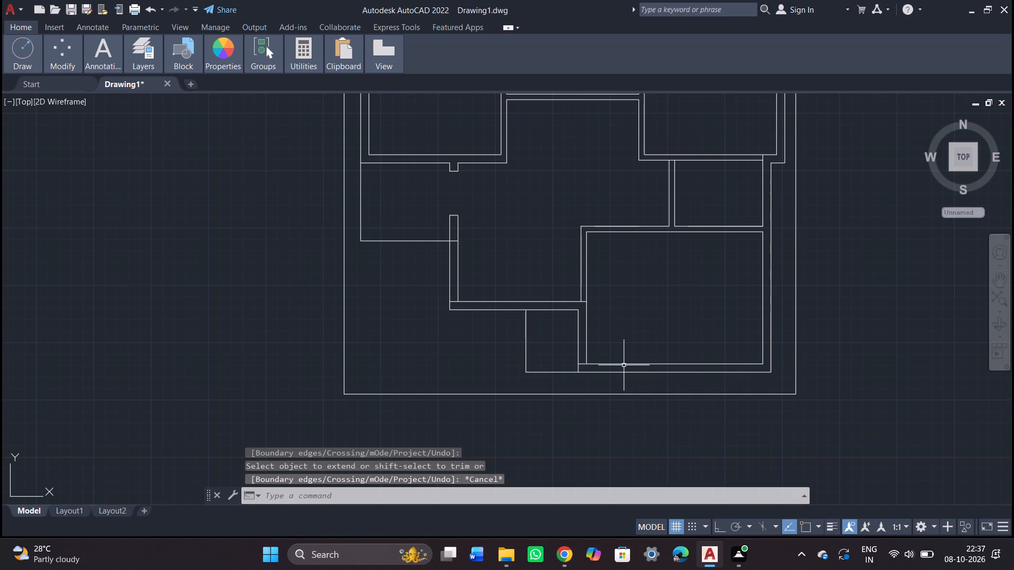
# Offset the large lower room's inner south wall line 9" north into the room.
pyautogui.press('o')
pyautogui.press('Return')
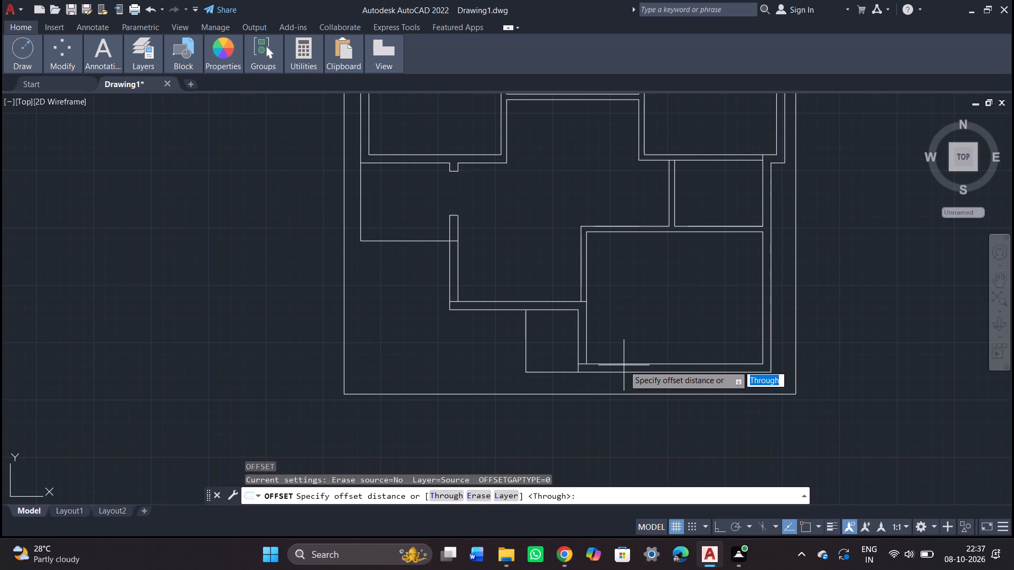
pyautogui.press('9')
pyautogui.press('Return')
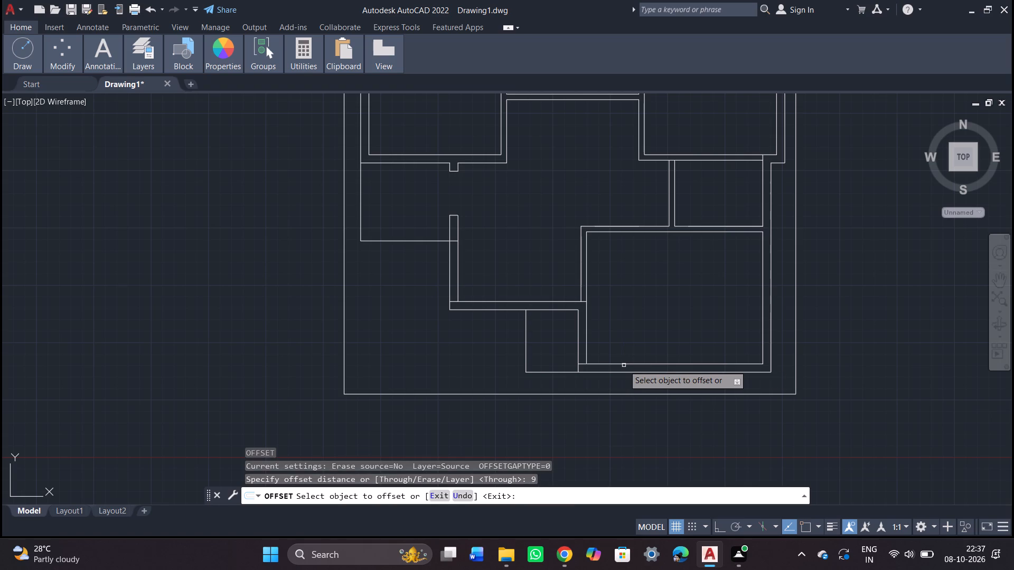
pyautogui.click(624, 365)
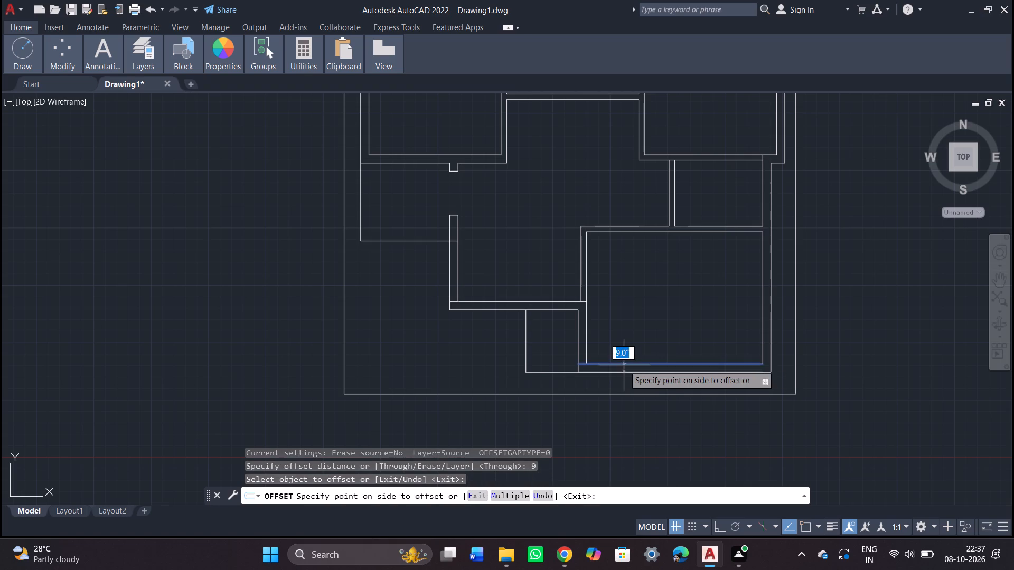
pyautogui.click(624, 343)
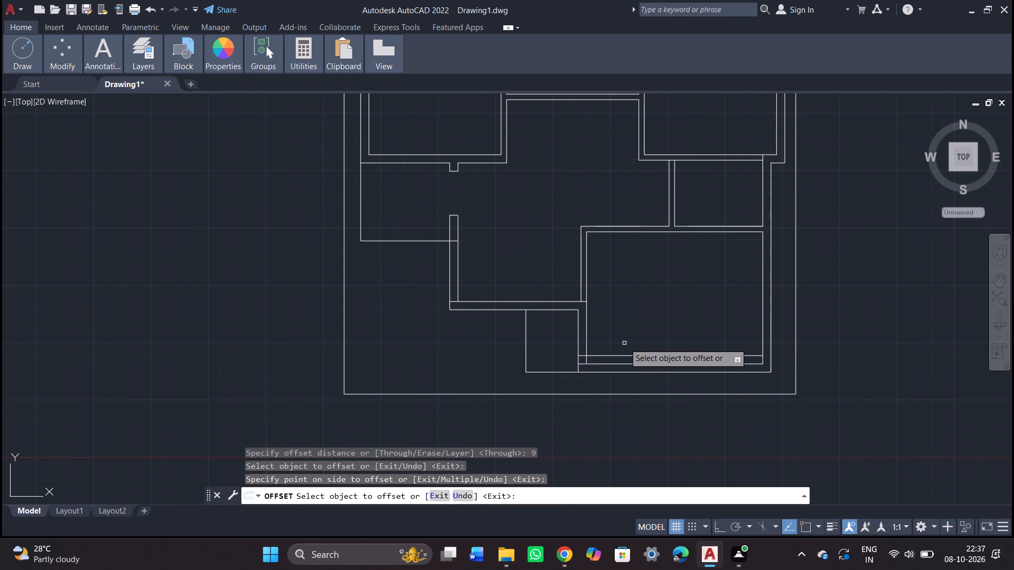
pyautogui.press('Escape')
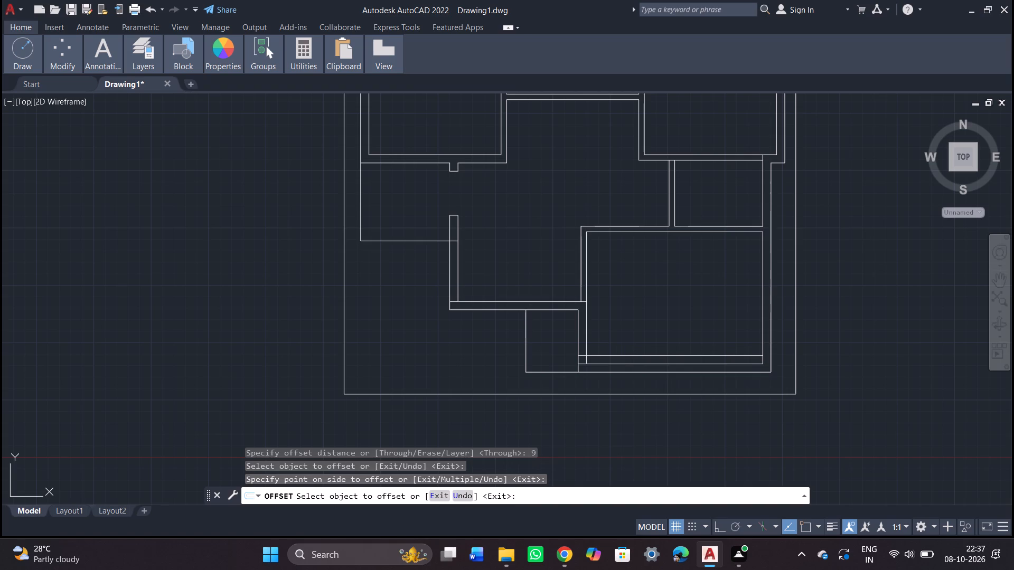
# Offset the new line 3' further north to mark the far edge of an opening in the large lower room's west wall.
pyautogui.press('o')
pyautogui.press('Return')
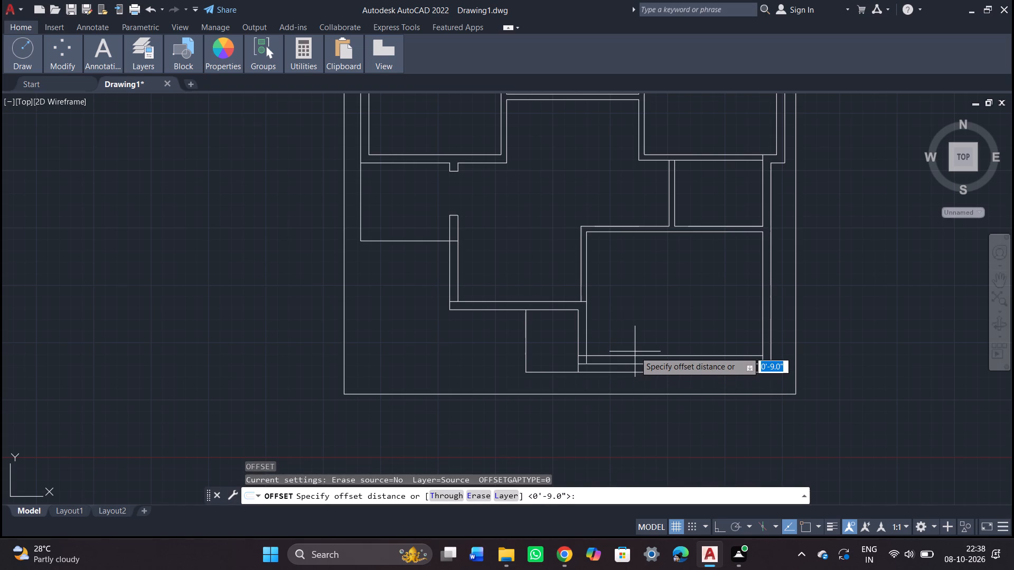
pyautogui.press('3')
pyautogui.press("'")
pyautogui.press('Return')
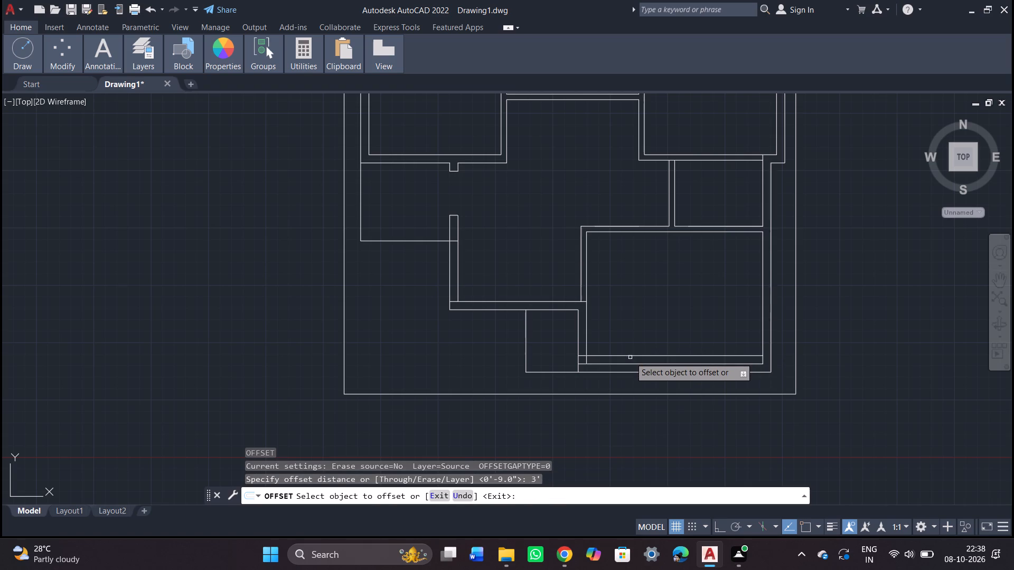
pyautogui.click(631, 355)
pyautogui.click(637, 336)
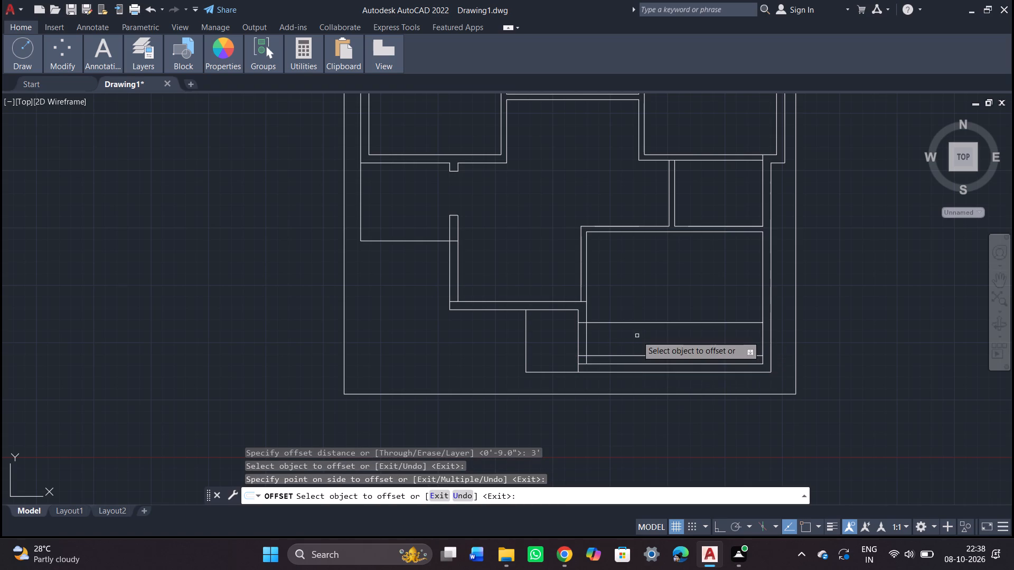
pyautogui.press('Escape')
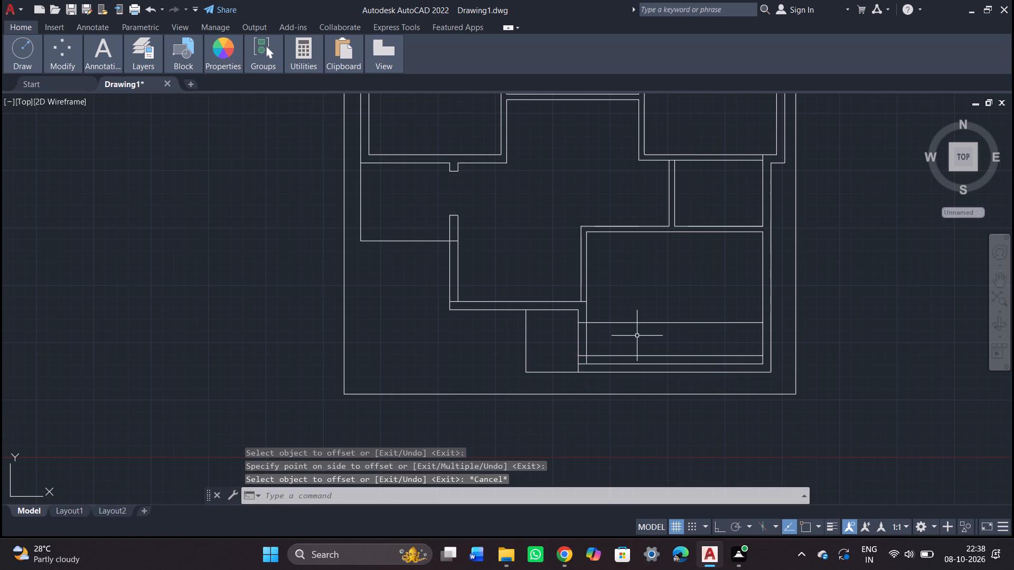
# Trim both offset lines, the west wall between them and the south wall line crossing it, leaving a 3' opening with closed ends.
pyautogui.press('t')
pyautogui.press('r')
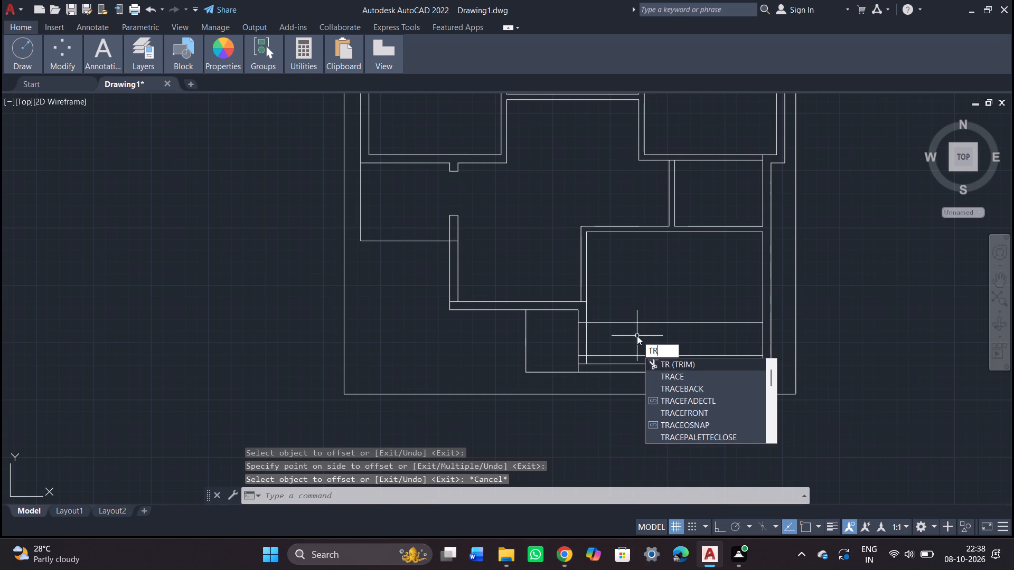
pyautogui.press('Return')
pyautogui.press('Return')
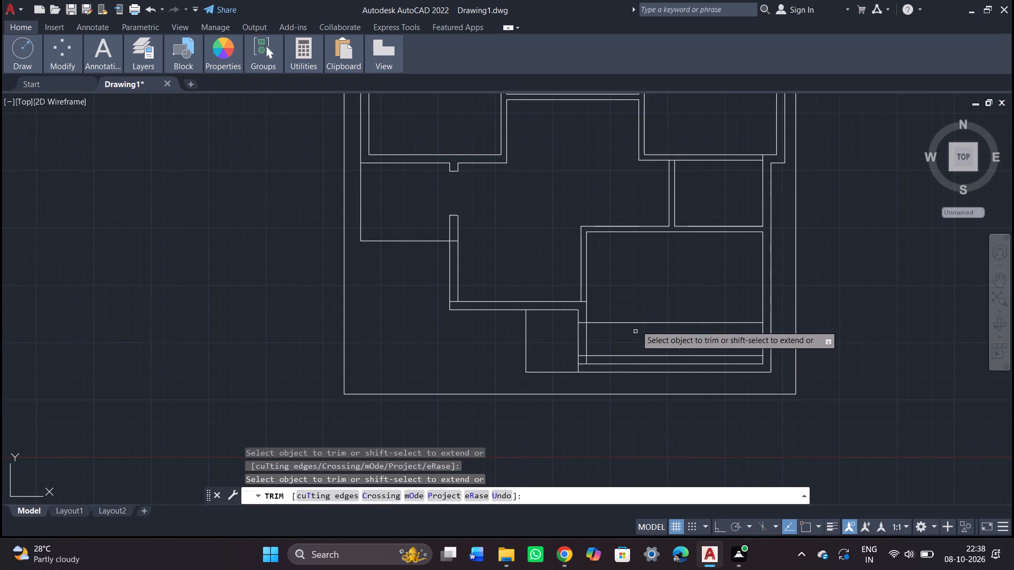
pyautogui.moveTo(640, 315); pyautogui.dragTo(634, 344)
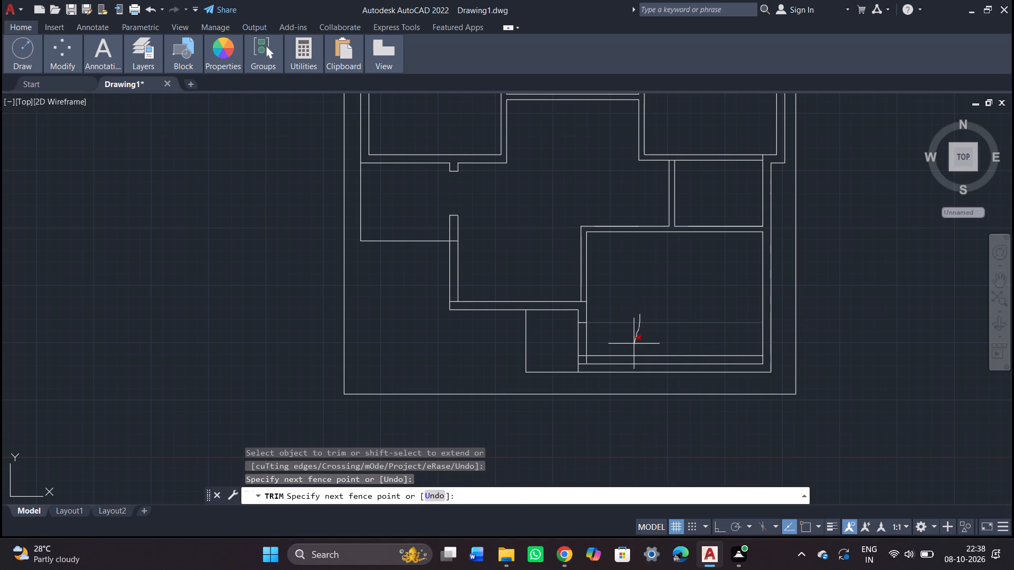
pyautogui.moveTo(634, 344); pyautogui.dragTo(630, 359)
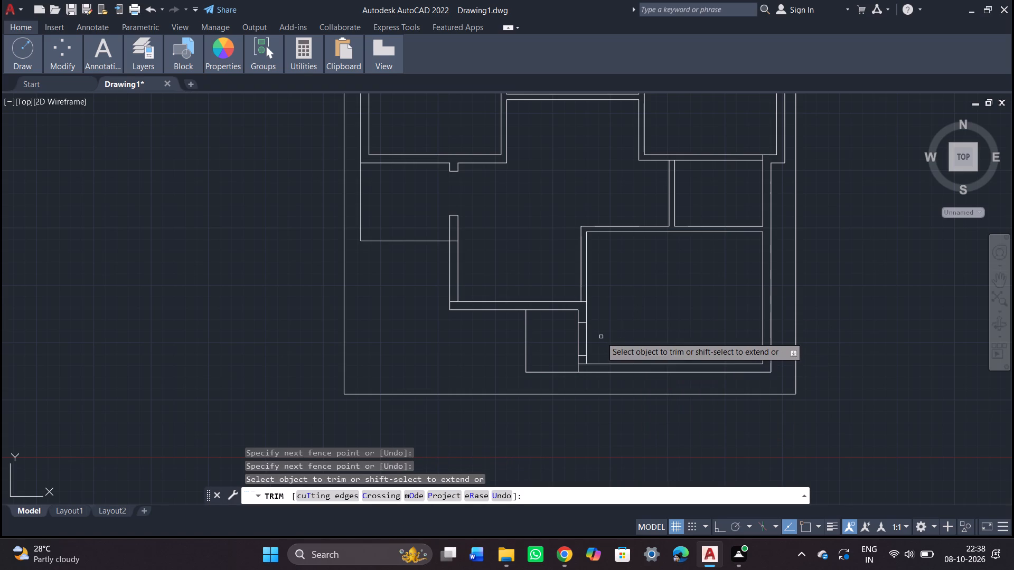
pyautogui.moveTo(601, 337); pyautogui.dragTo(562, 337)
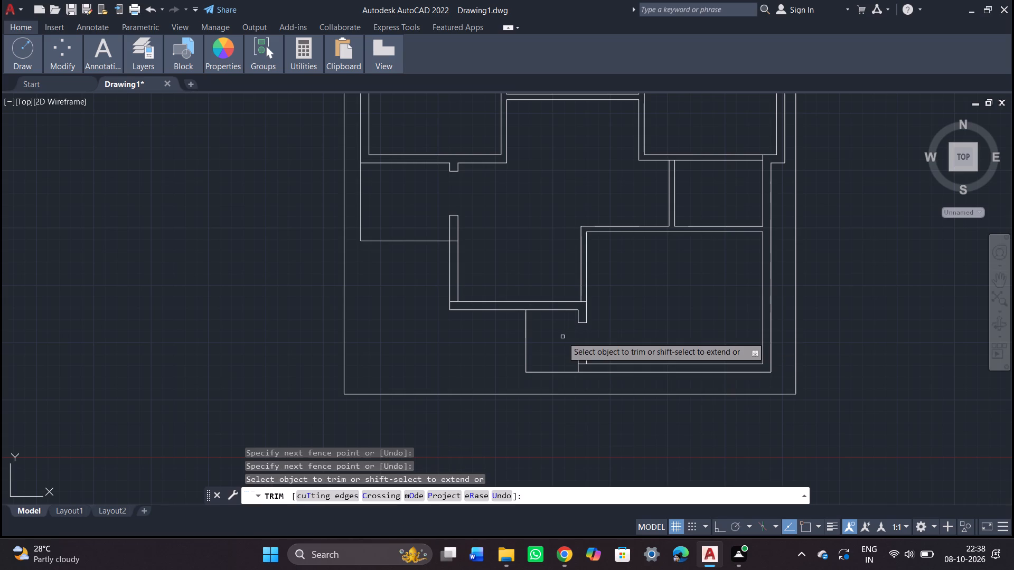
pyautogui.scroll(3, 580, 369)
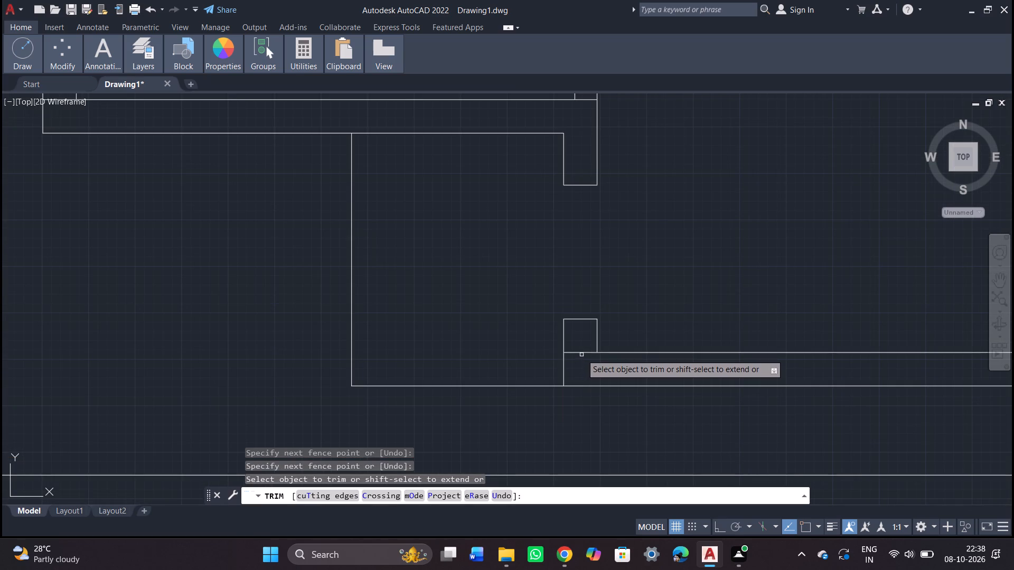
pyautogui.click(581, 352)
pyautogui.scroll(-3, 581, 352)
pyautogui.moveTo(608, 318); pyautogui.dragTo(483, 405, button='middle')
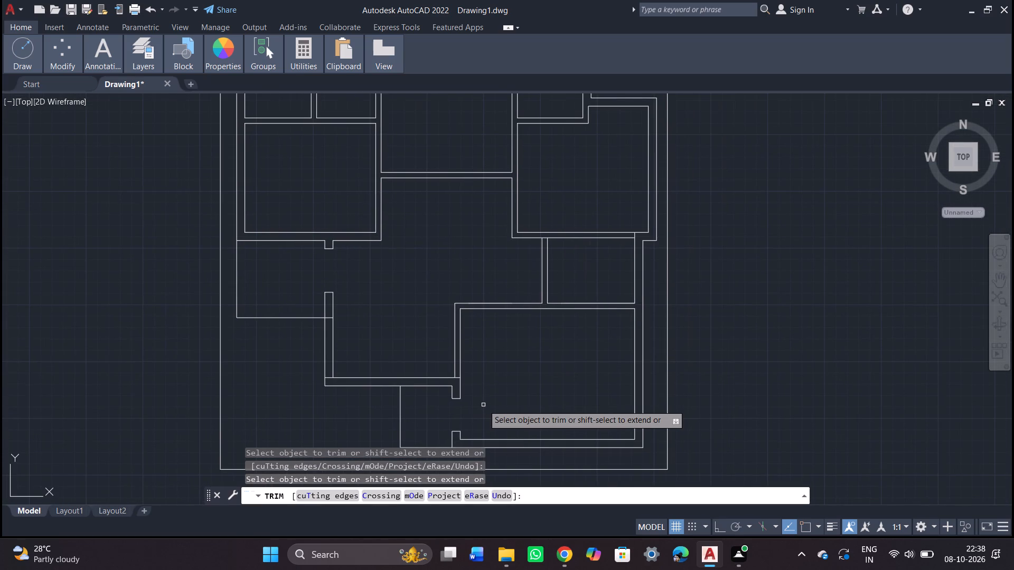
pyautogui.press('Escape')
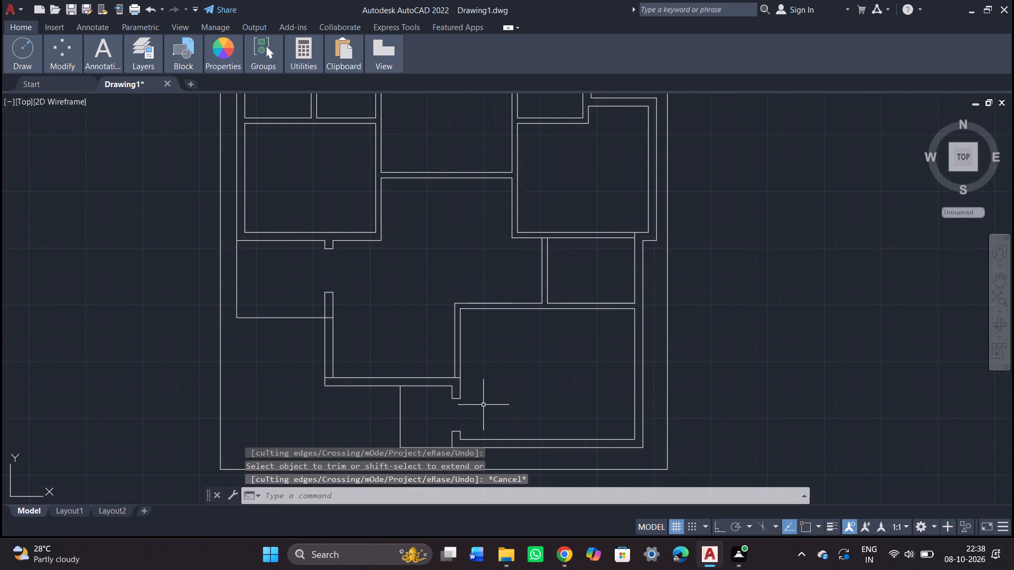
# Offset the small room's north wall line 9" south, across its double west partition wall.
pyautogui.press('o')
pyautogui.press('Return')
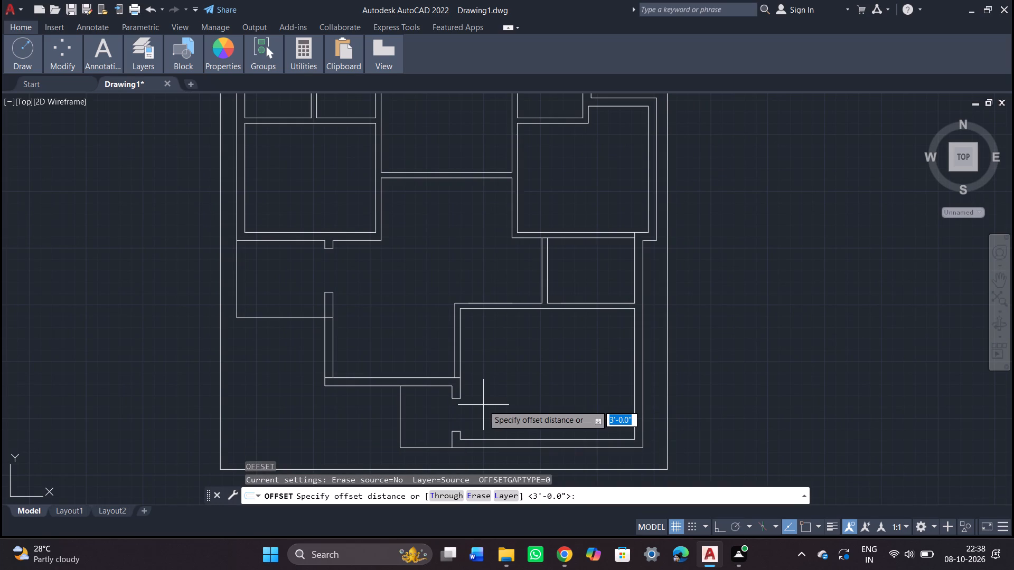
pyautogui.scroll(1, 454, 340)
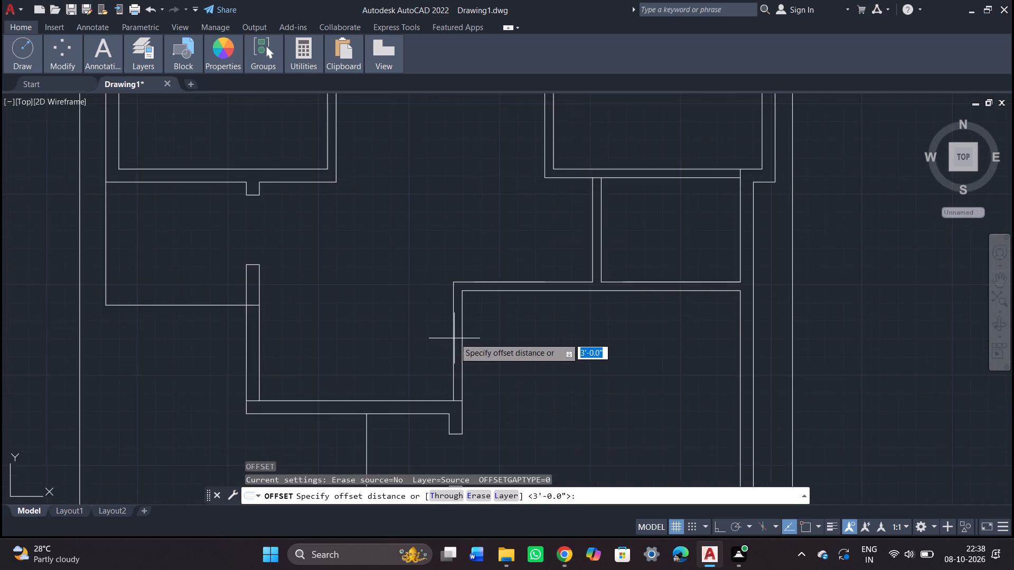
pyautogui.scroll(1, 454, 337)
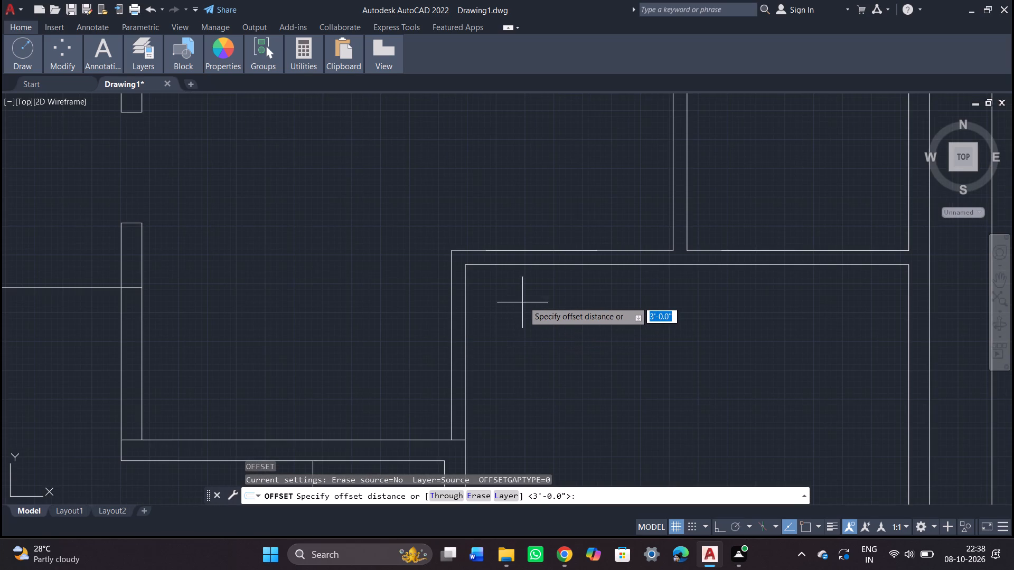
pyautogui.scroll(-2, 524, 301)
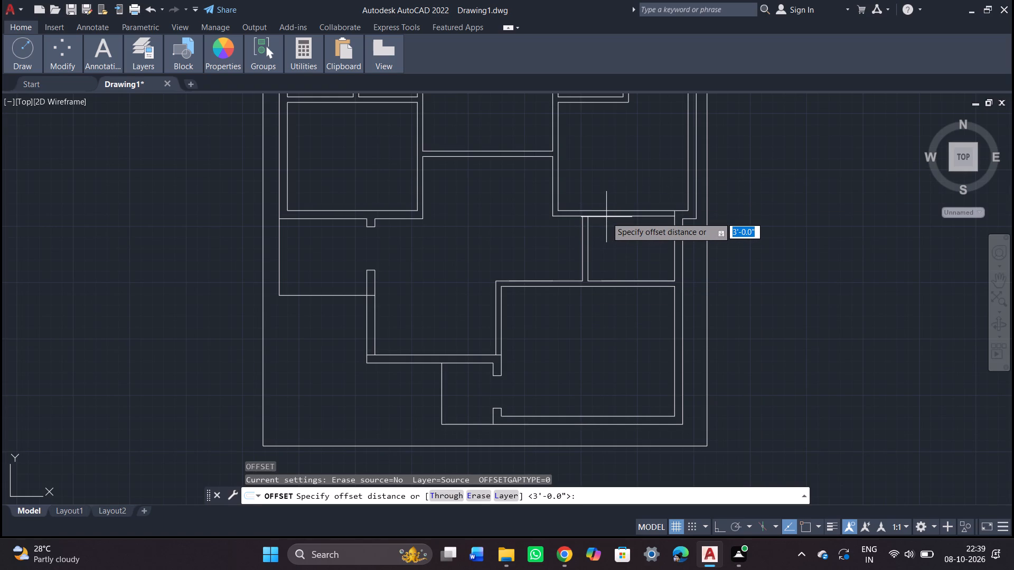
pyautogui.press('9')
pyautogui.press('Return')
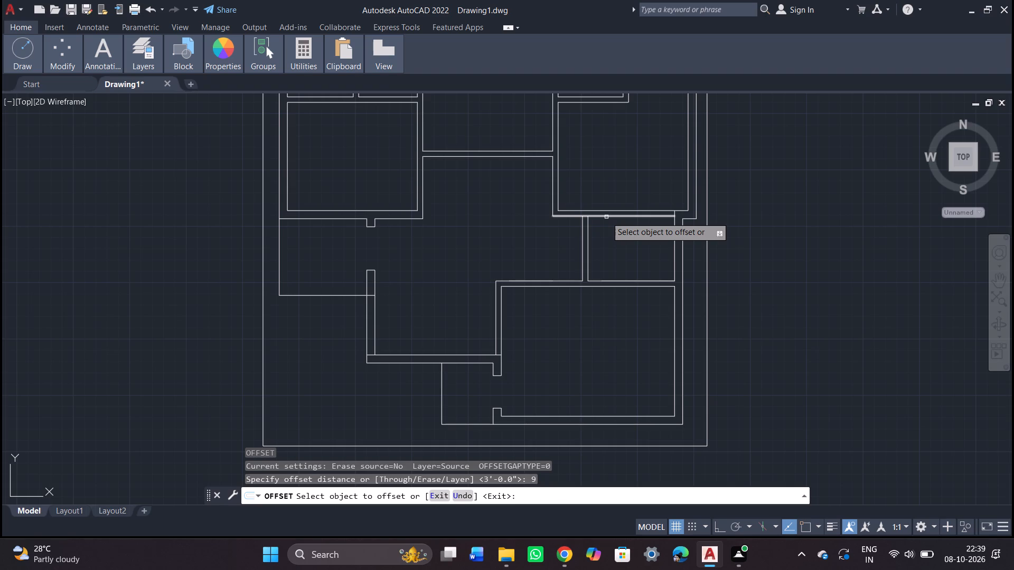
pyautogui.click(606, 217)
pyautogui.click(610, 246)
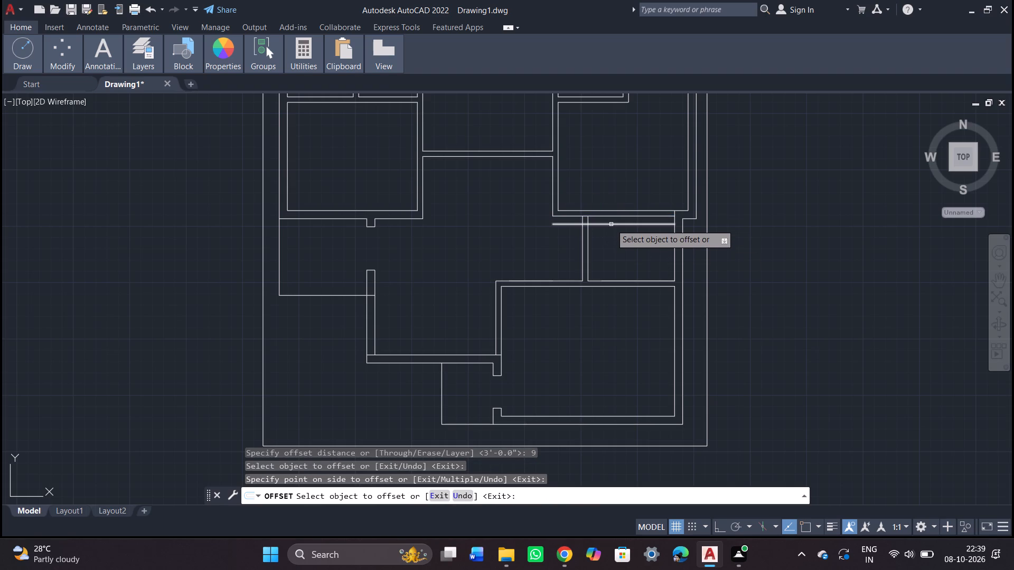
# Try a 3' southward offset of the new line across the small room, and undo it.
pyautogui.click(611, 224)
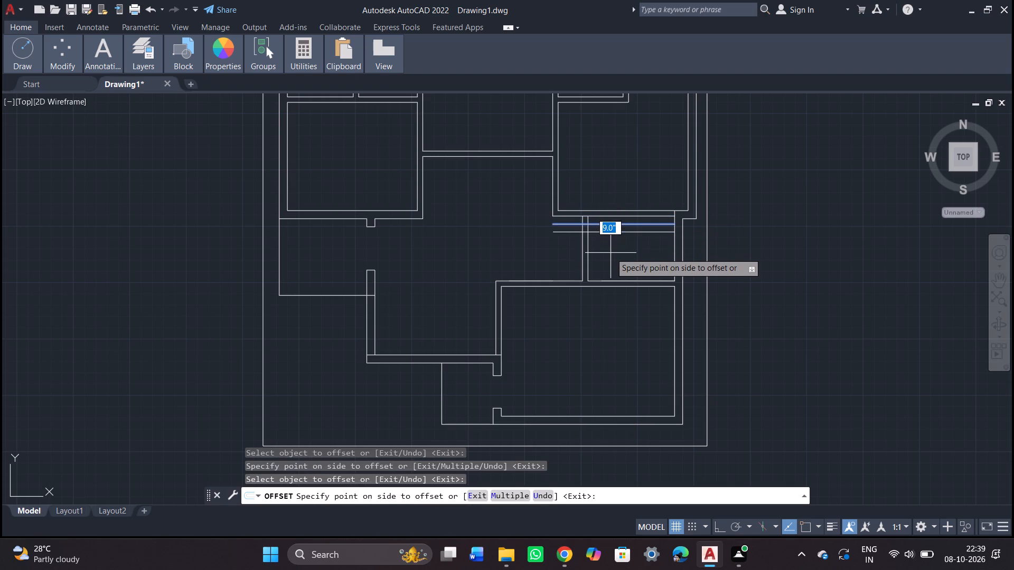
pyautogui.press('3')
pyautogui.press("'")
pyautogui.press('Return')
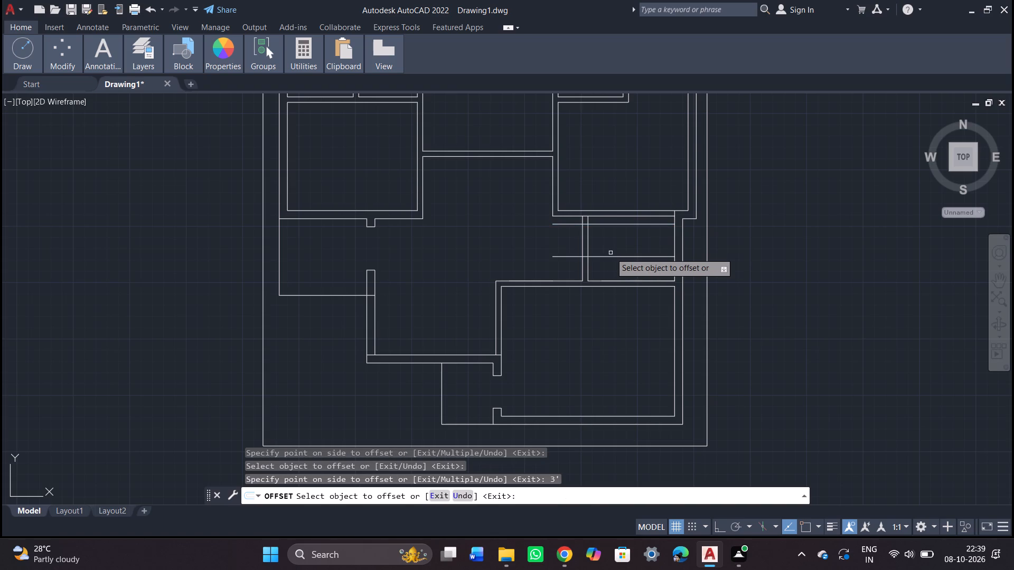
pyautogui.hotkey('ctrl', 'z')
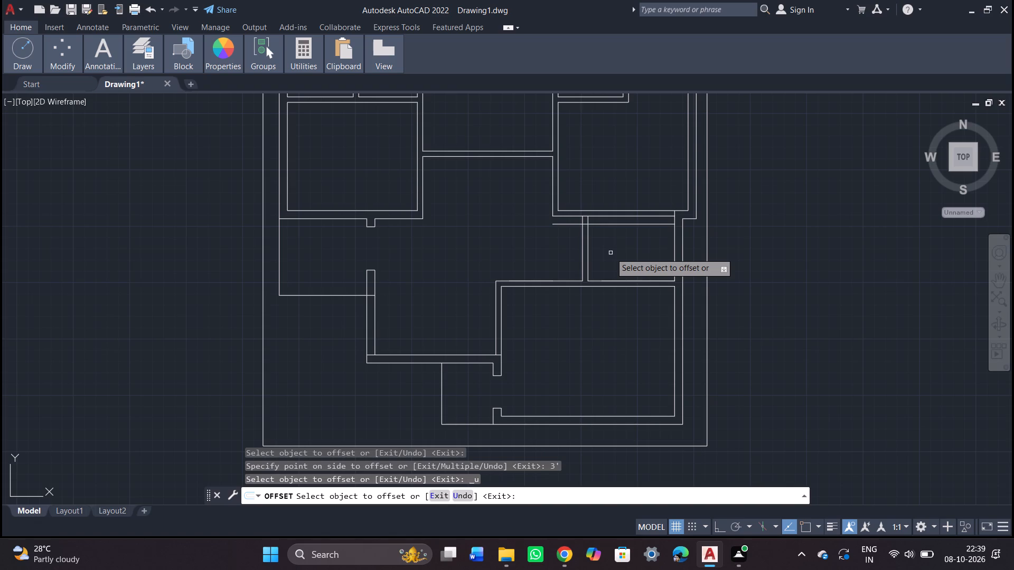
# Offset the new line in the small room 2'6" south to mark the opening's far edge in the west partition.
pyautogui.click(625, 225)
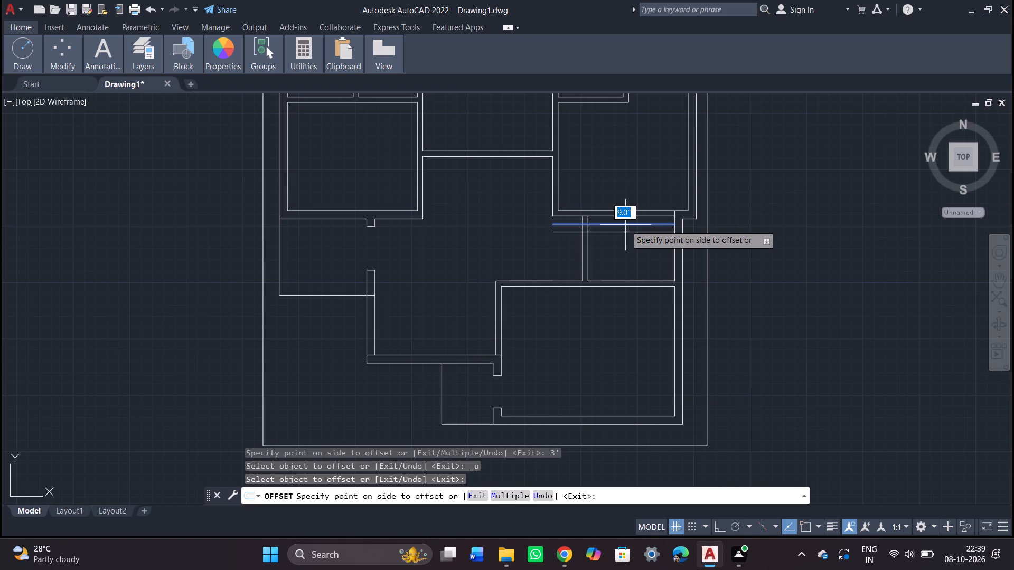
pyautogui.press('2')
pyautogui.press("'")
pyautogui.press('6')
pyautogui.press('Return')
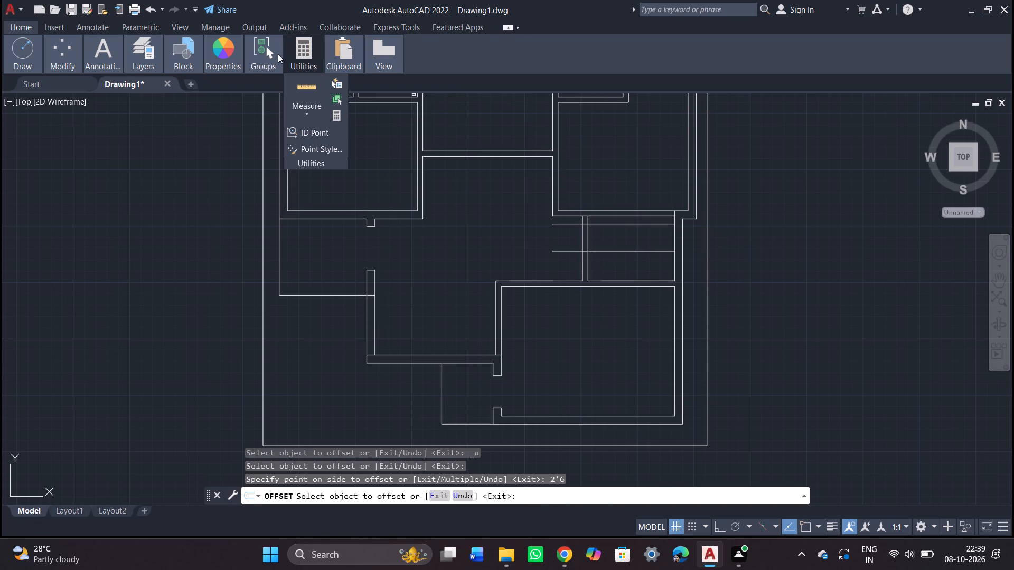
# Measure the spacing between the two offset lines inside the small room.
pyautogui.click(304, 53)
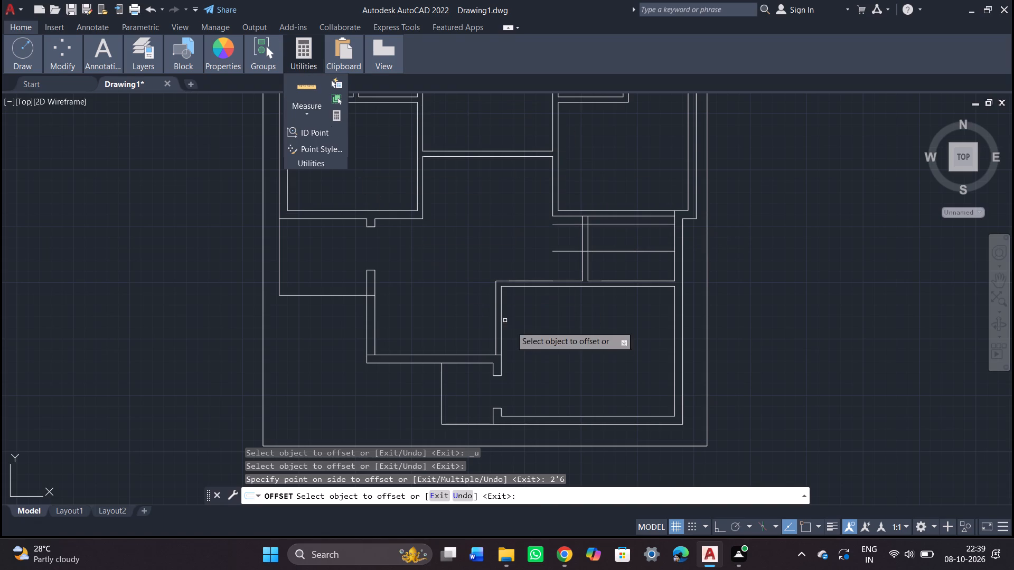
pyautogui.click(304, 53)
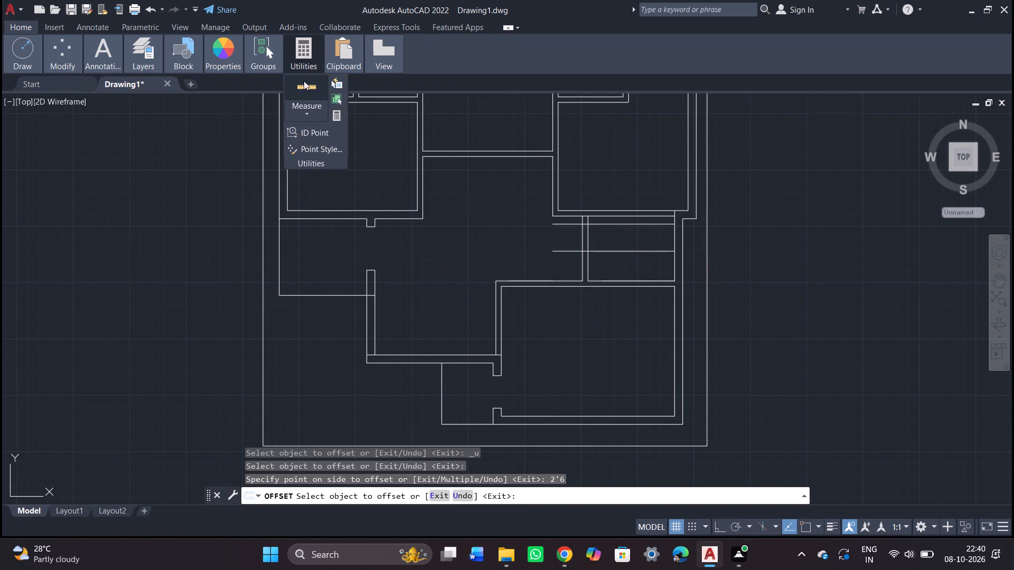
pyautogui.click(304, 90)
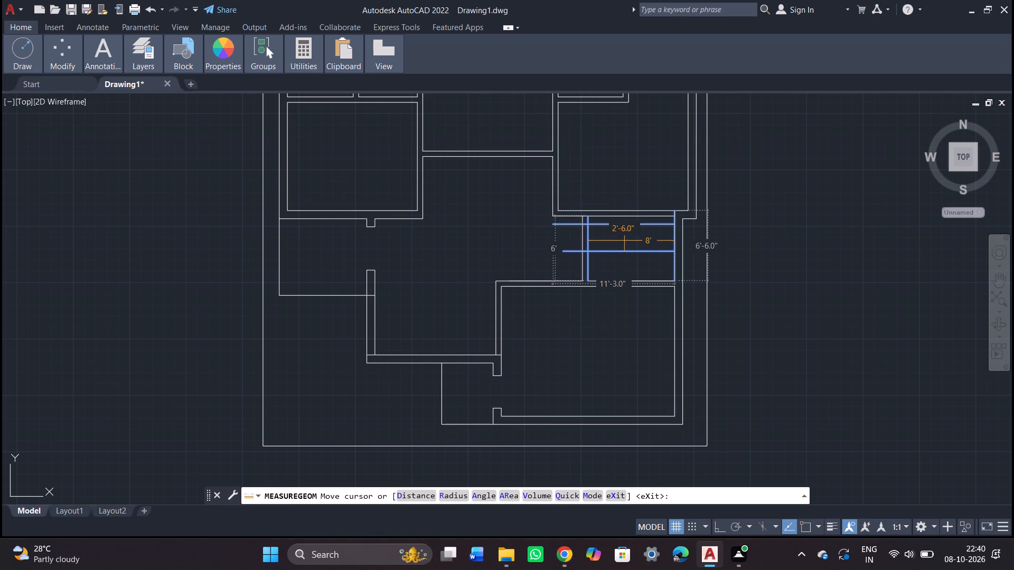
pyautogui.press('Escape')
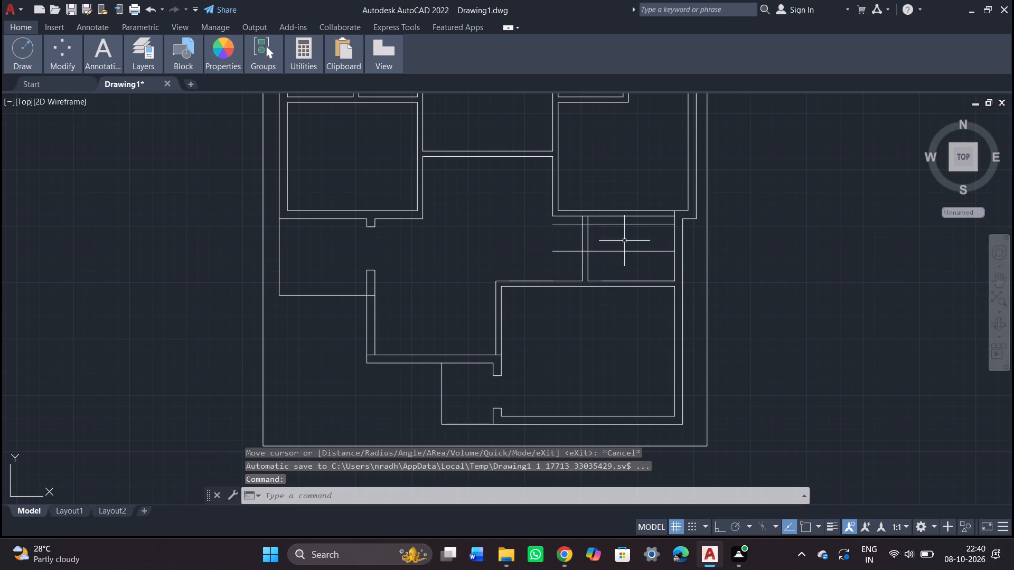
pyautogui.press('Escape')
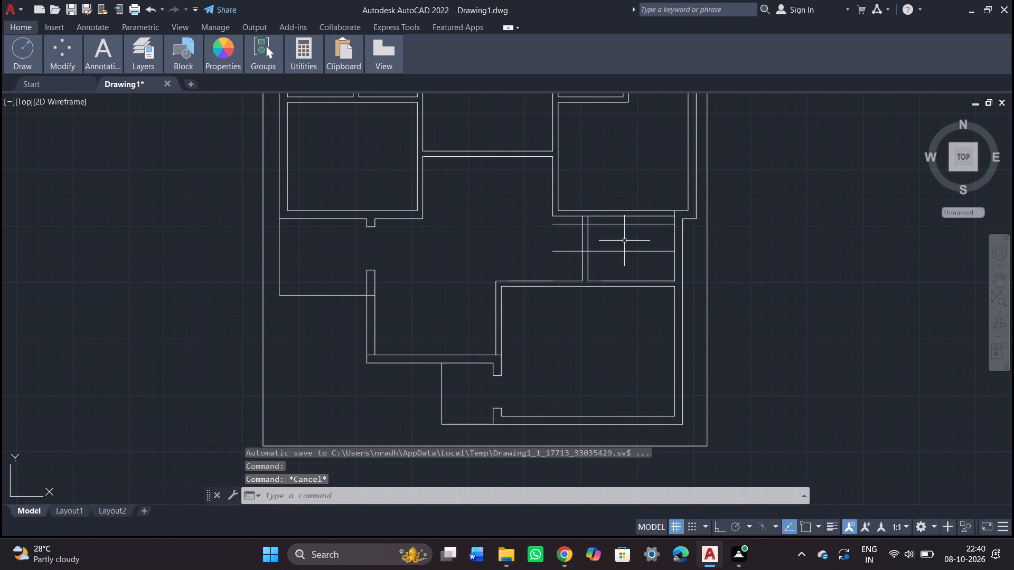
# Trim the two marker lines and the double west partition between them to cut the small room's 2'6" opening.
pyautogui.write('tr')
pyautogui.press('Return')
pyautogui.press('Return')
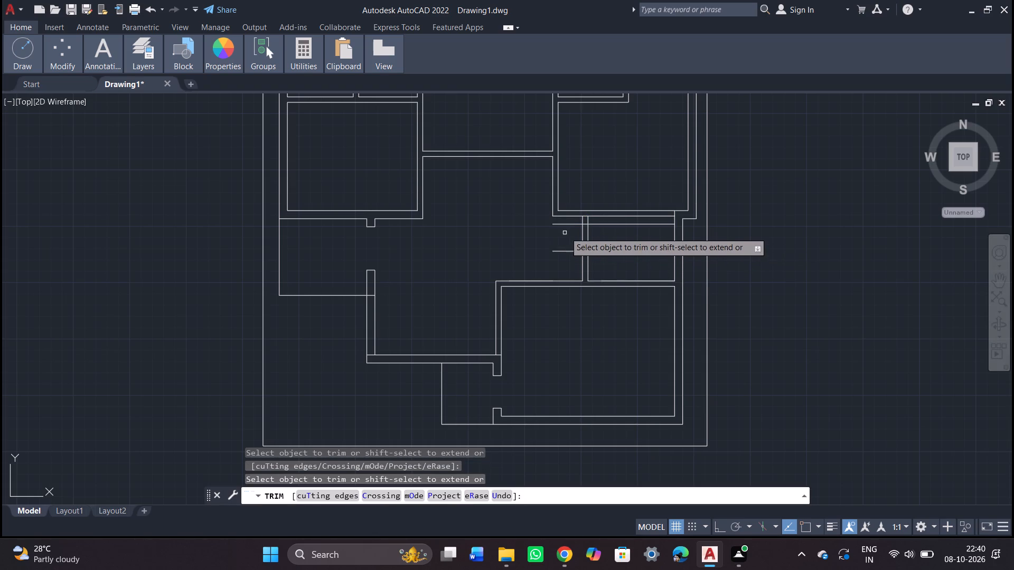
pyautogui.moveTo(570, 223); pyautogui.dragTo(563, 250)
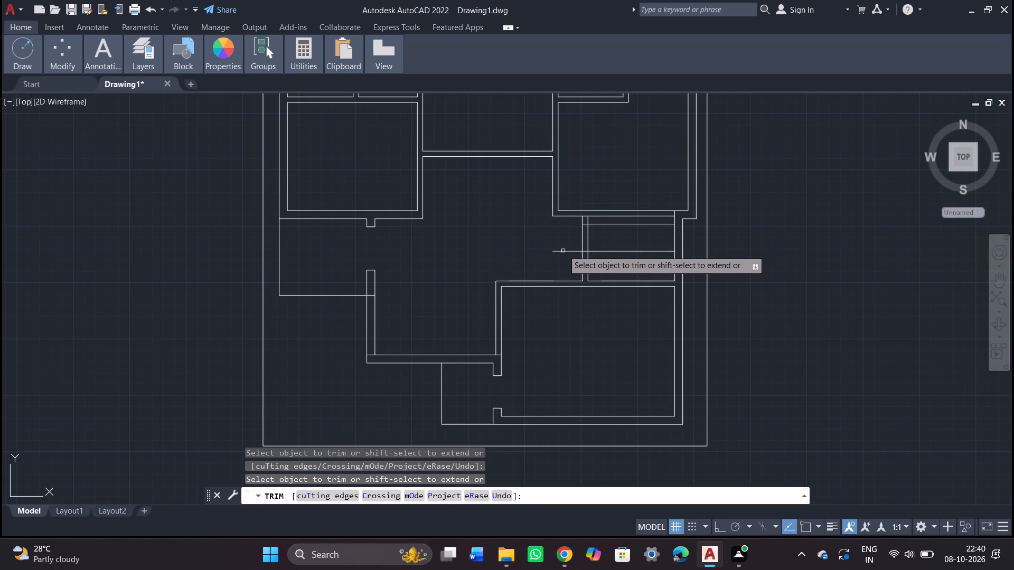
pyautogui.moveTo(563, 250); pyautogui.dragTo(565, 257)
pyautogui.click(565, 251)
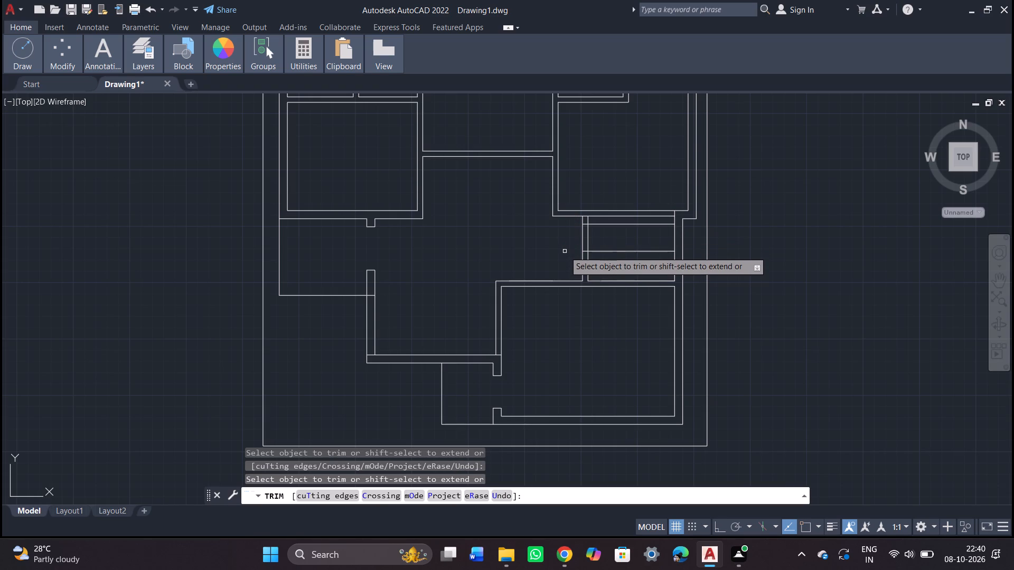
pyautogui.moveTo(565, 244); pyautogui.dragTo(599, 243)
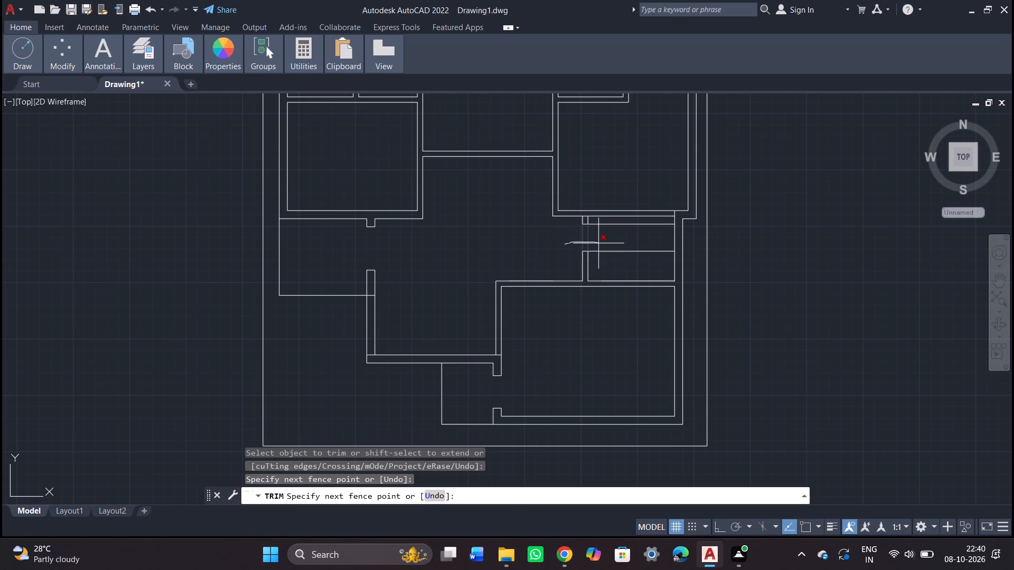
pyautogui.moveTo(599, 243); pyautogui.dragTo(629, 226)
pyautogui.moveTo(629, 226); pyautogui.dragTo(629, 223)
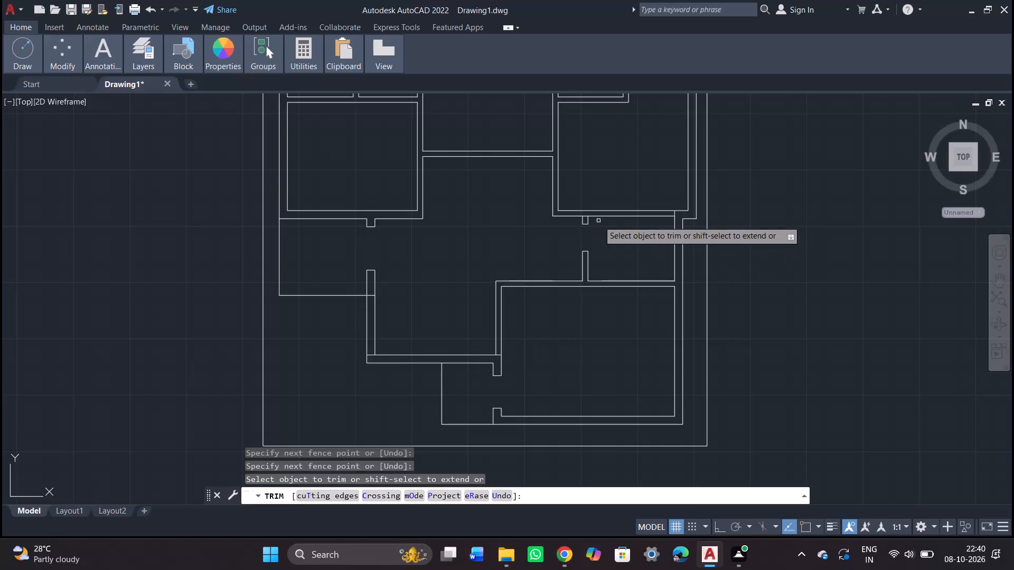
# Trim the north wall line where it crosses the short partition stub above the small room's opening.
pyautogui.scroll(4, 591, 224)
pyautogui.moveTo(543, 162); pyautogui.dragTo(541, 170)
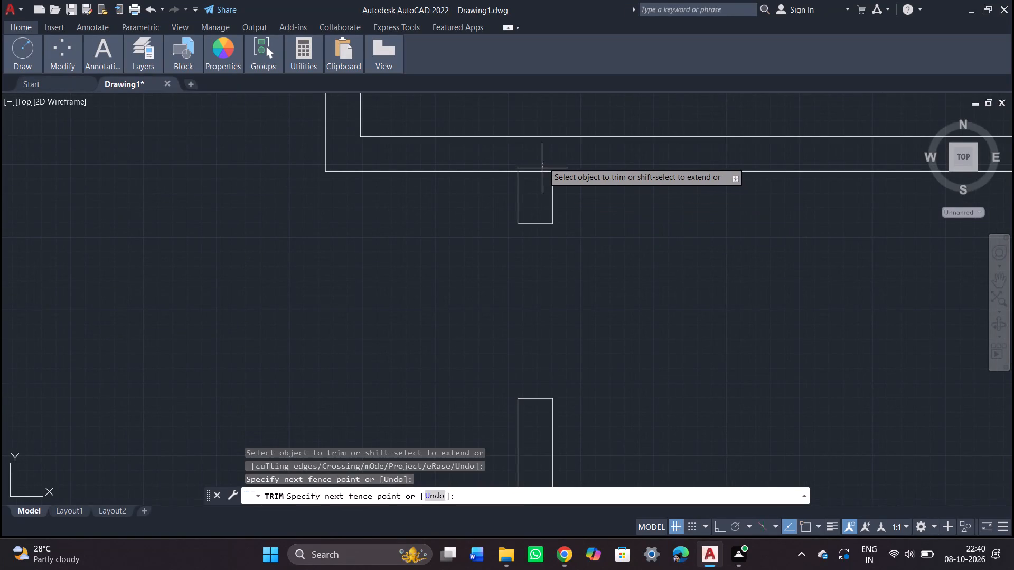
pyautogui.moveTo(541, 170); pyautogui.dragTo(540, 175)
pyautogui.click(540, 175)
pyautogui.scroll(-3, 539, 176)
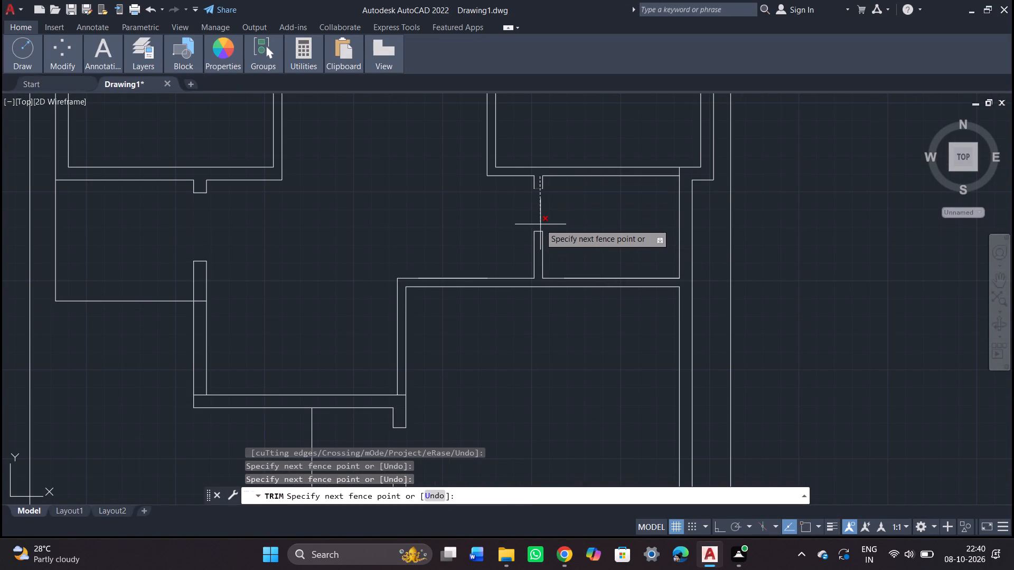
pyautogui.click(539, 178)
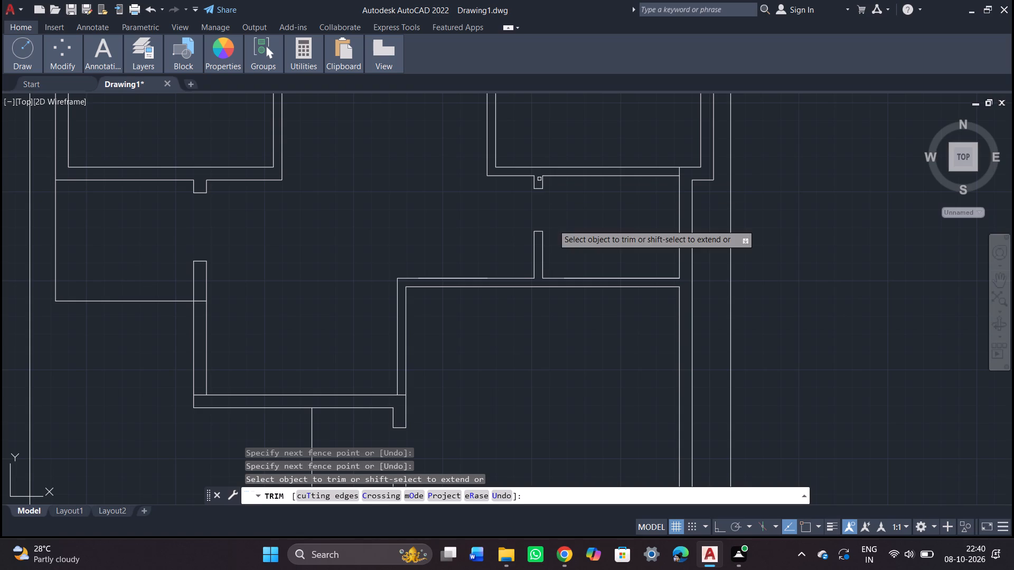
pyautogui.scroll(-2, 591, 255)
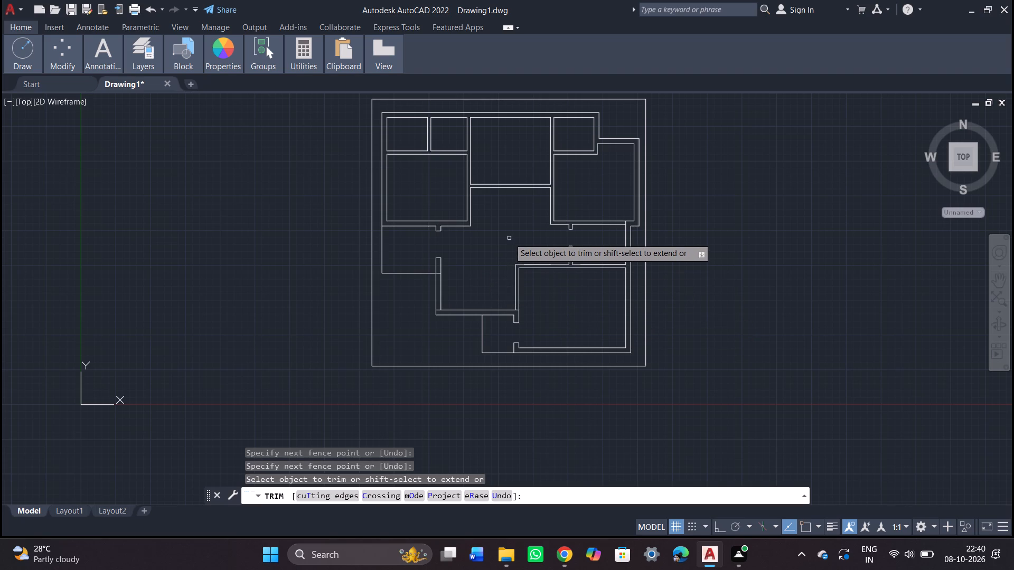
pyautogui.press('Escape')
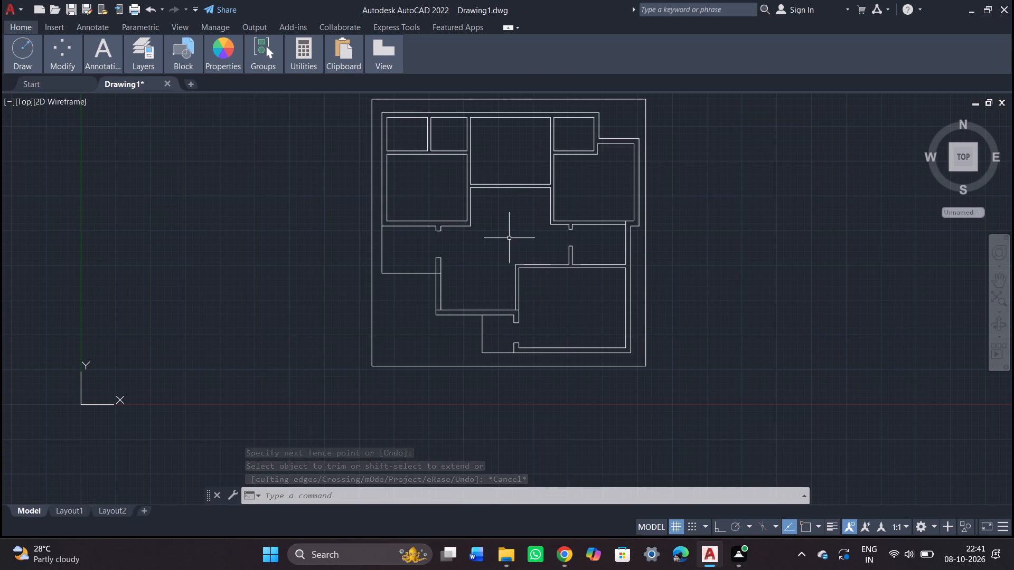
# Extend the lower-right room's inner west wall line north to the outer line of its north wall.
pyautogui.write('ex')
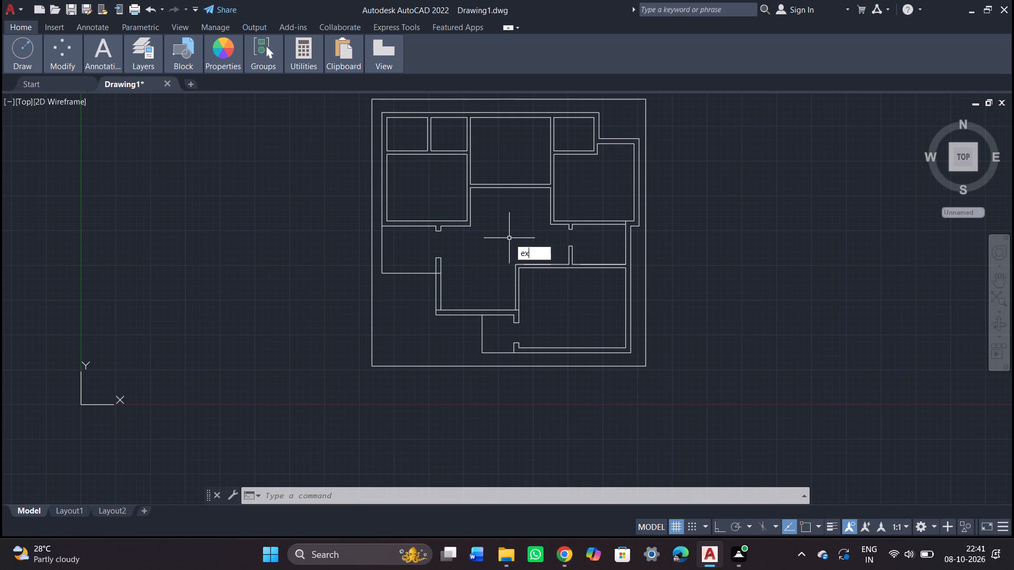
pyautogui.press('Return')
pyautogui.press('Return')
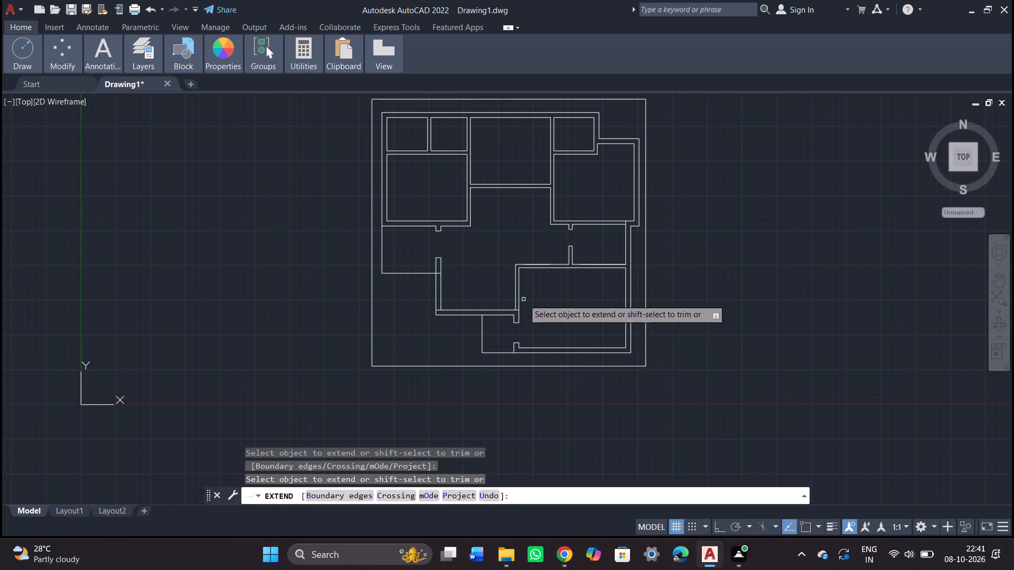
pyautogui.scroll(2, 523, 299)
pyautogui.click(511, 264)
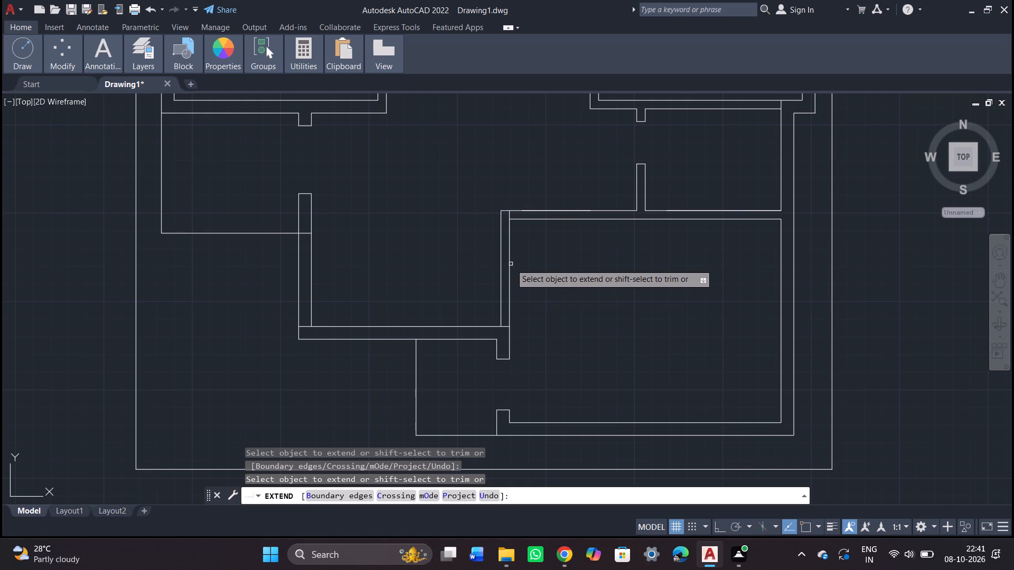
pyautogui.press('Escape')
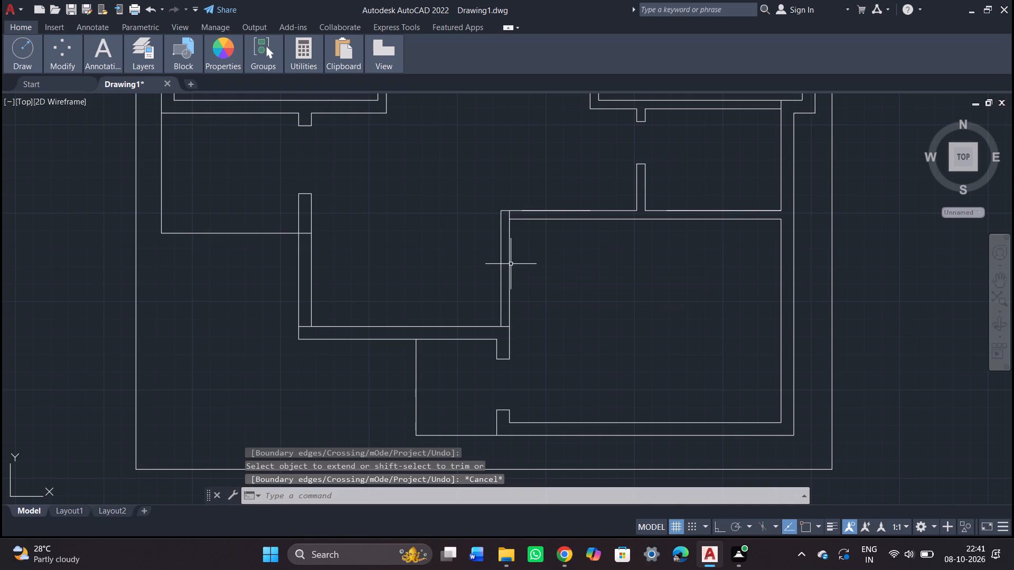
# Offset the extended west wall line of the lower-right room 9" east, across its north wall.
pyautogui.press('o')
pyautogui.press('Return')
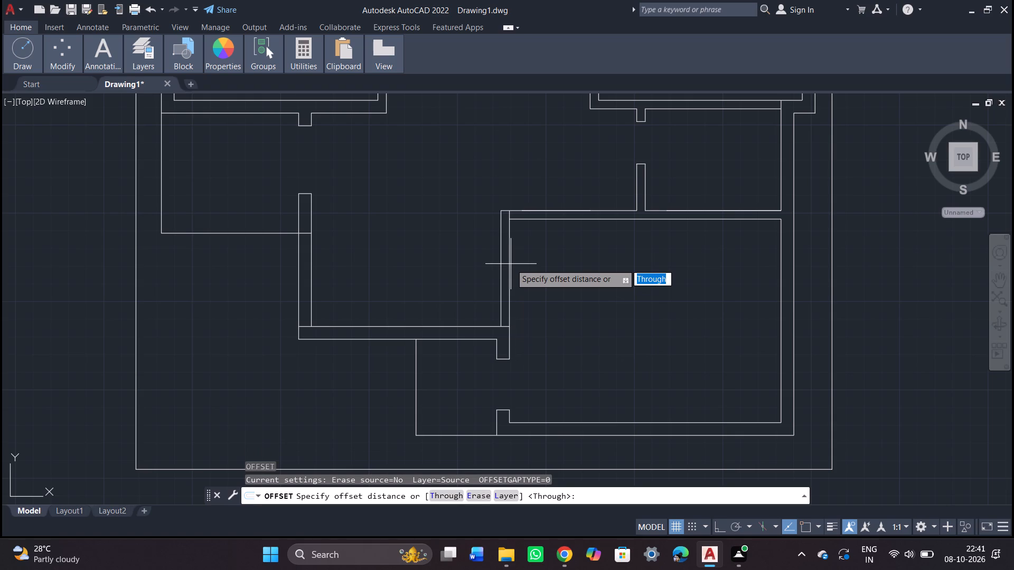
pyautogui.press('9')
pyautogui.press('Return')
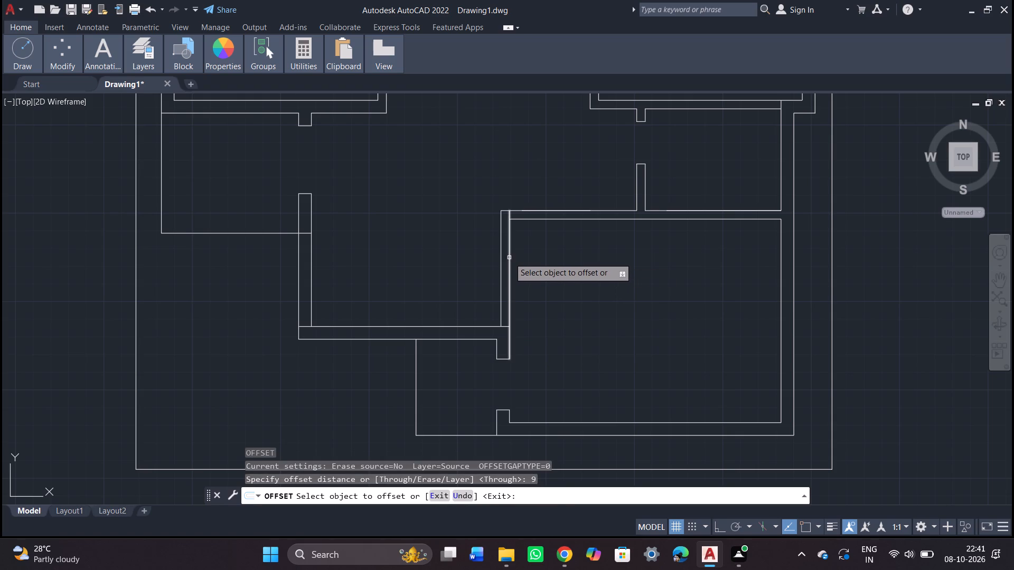
pyautogui.click(509, 258)
pyautogui.click(529, 264)
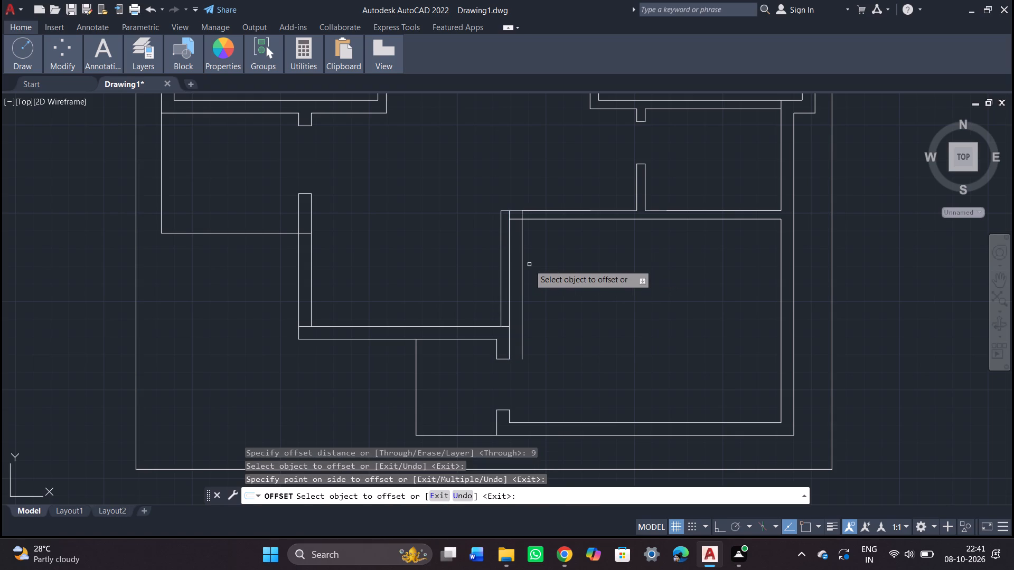
pyautogui.press('Escape')
# Trim the 9" offset line to the north wall's thickness and remove the extended wall line inside the northwest corner.
pyautogui.write('tr')
pyautogui.press('Return')
pyautogui.press('Return')
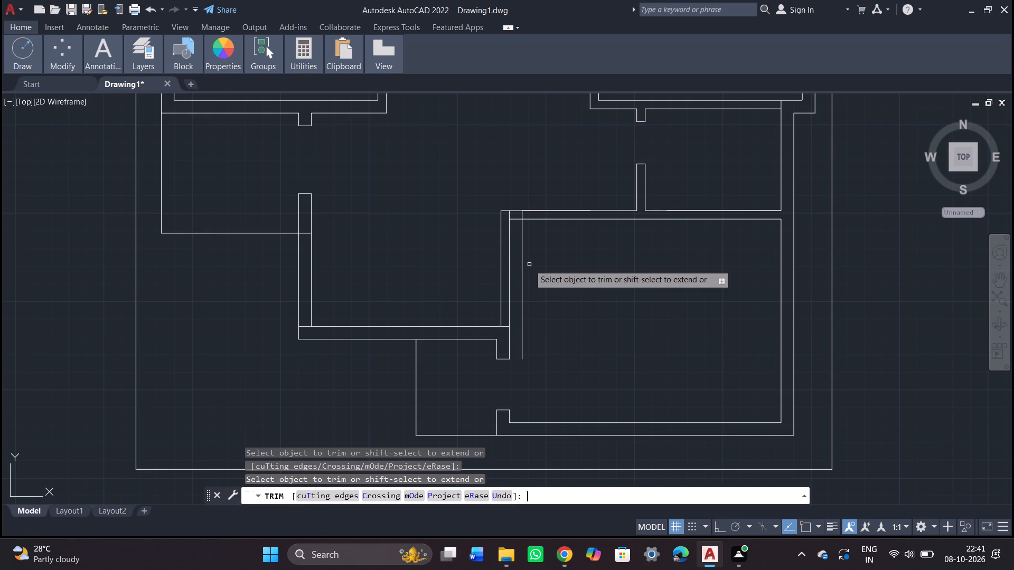
pyautogui.scroll(2, 529, 264)
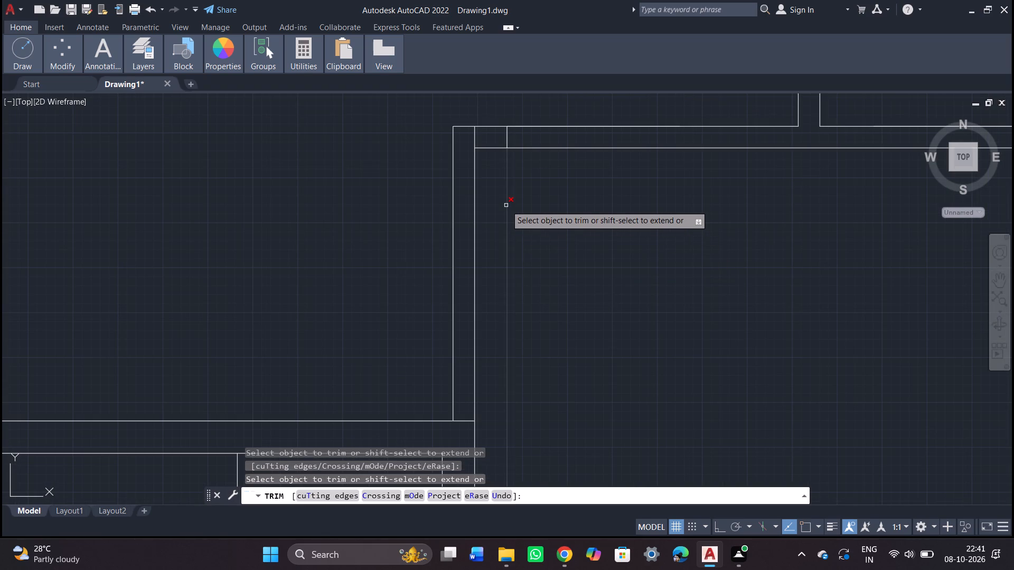
pyautogui.click(506, 205)
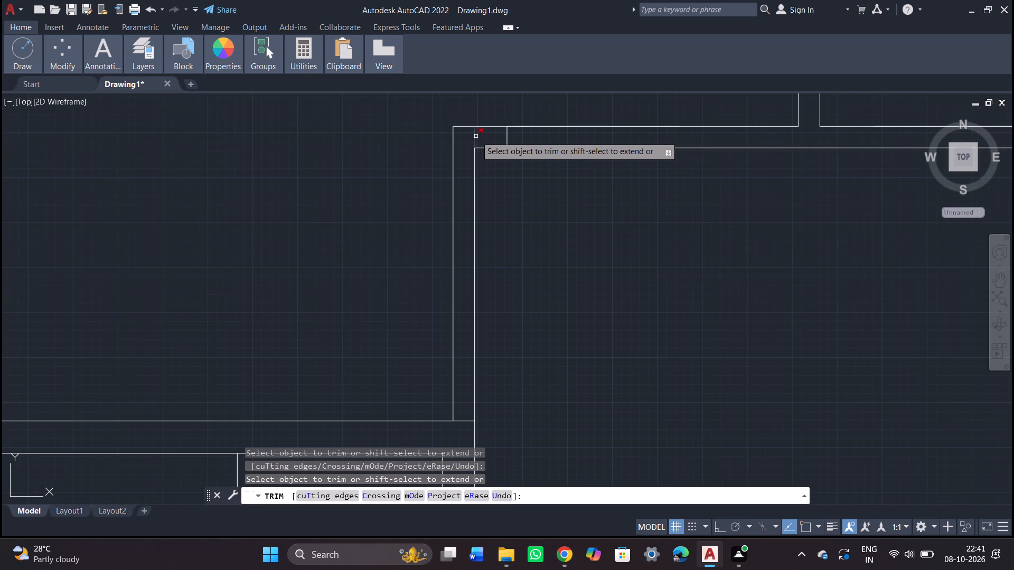
pyautogui.click(476, 136)
pyautogui.scroll(-1, 494, 175)
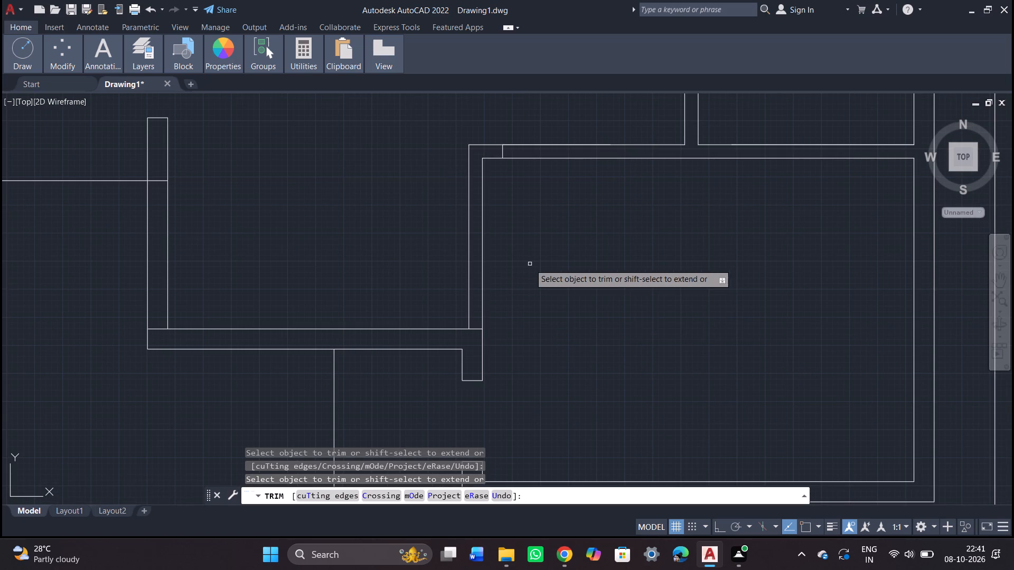
pyautogui.press('Escape')
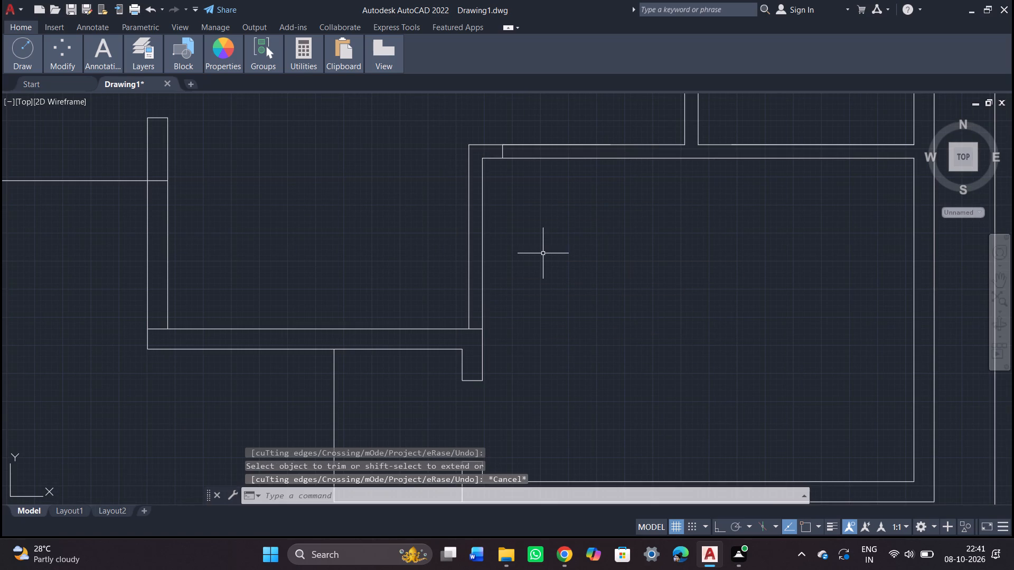
# Offset the short jamb line in the lower-right room's north wall 3' east to mark the opening's far edge.
pyautogui.press('o')
pyautogui.press('Return')
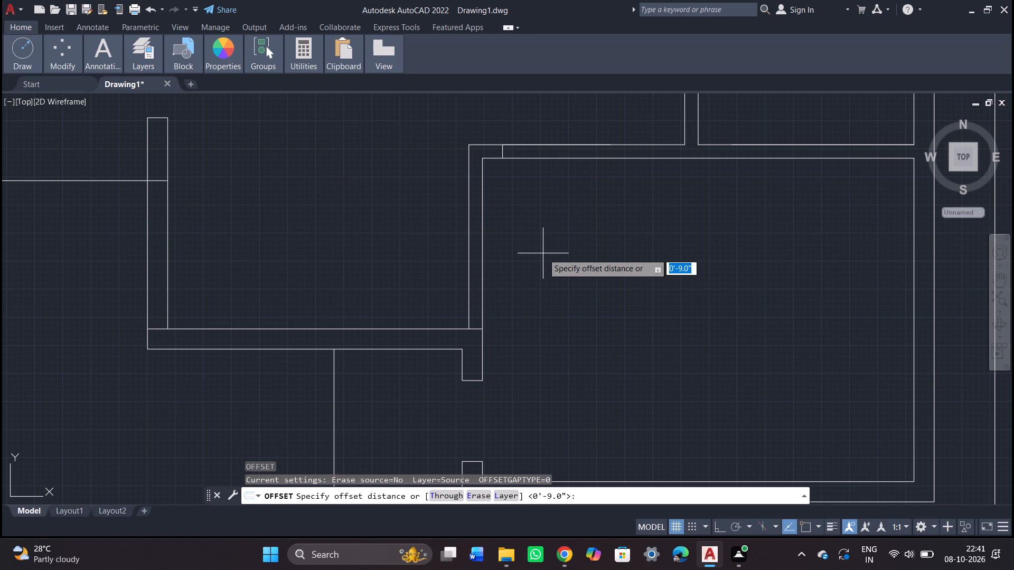
pyautogui.press('3')
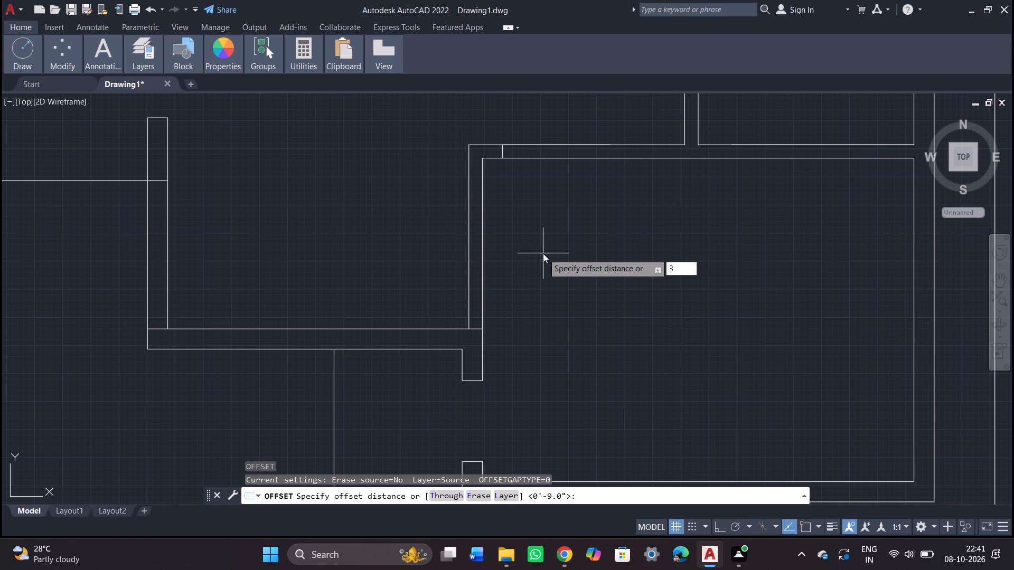
pyautogui.press("'")
pyautogui.press('Return')
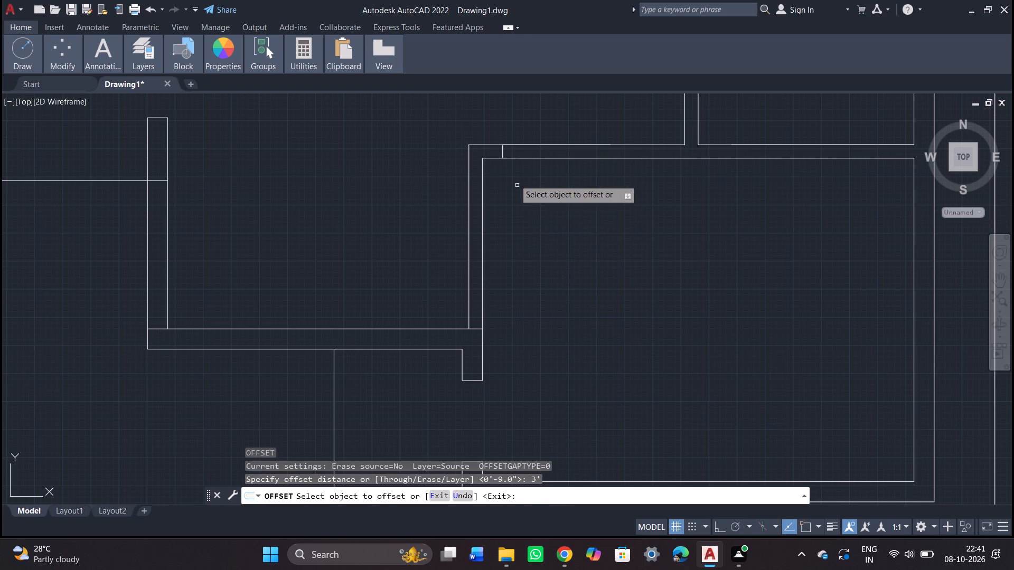
pyautogui.scroll(2, 508, 158)
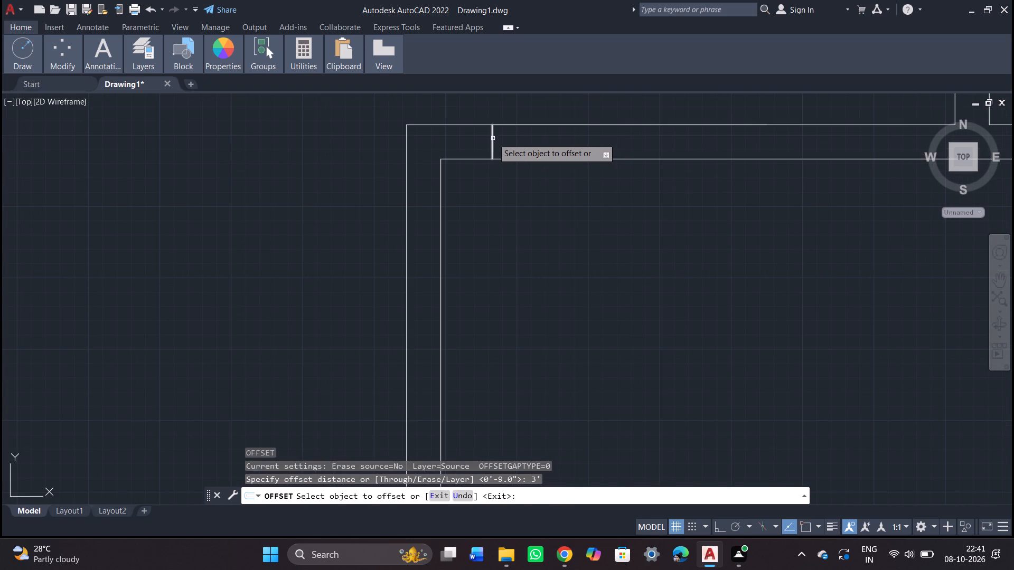
pyautogui.click(493, 138)
pyautogui.click(588, 145)
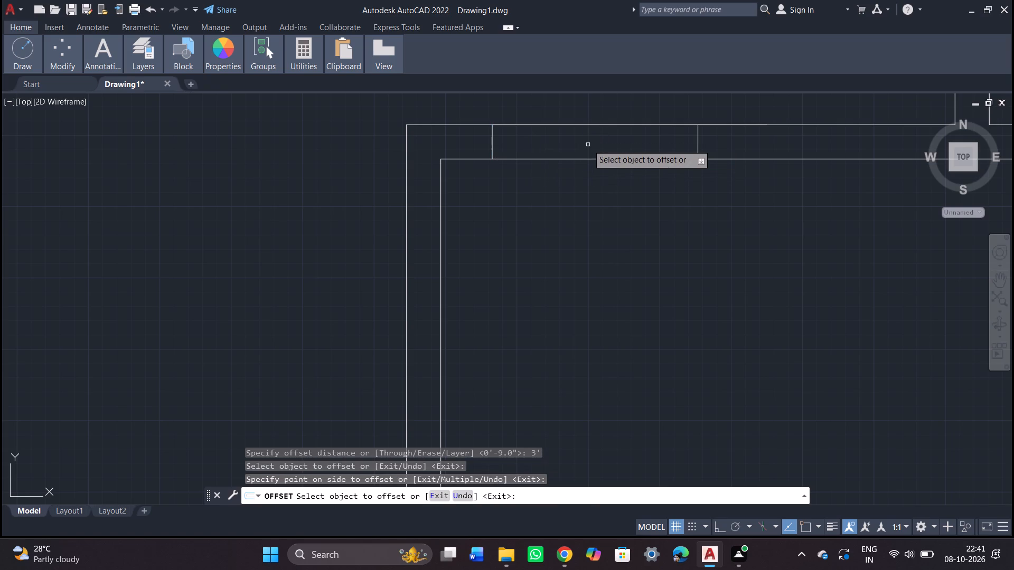
pyautogui.press('Escape')
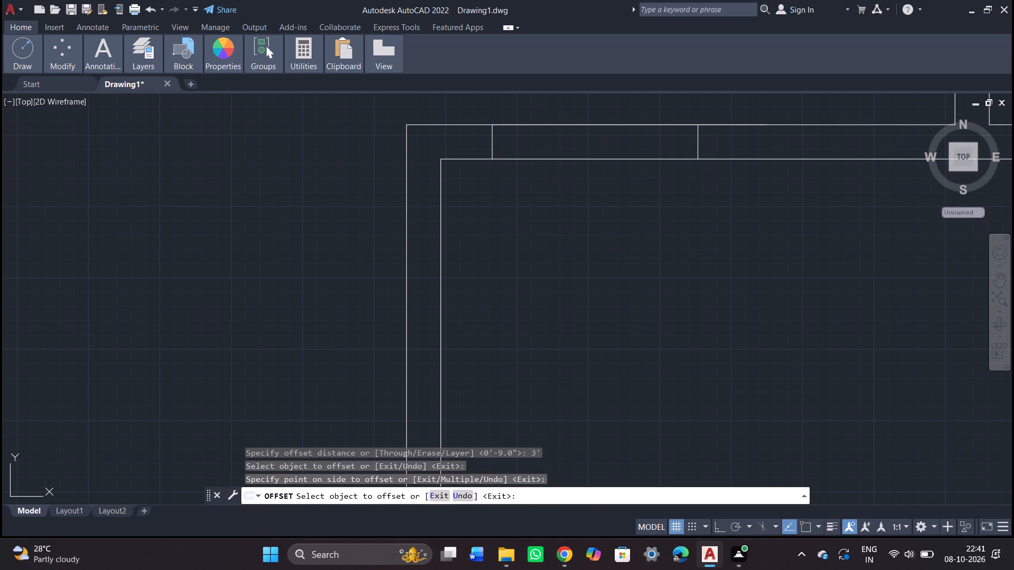
# Trim both north wall lines between the two jambs to cut the lower-right room's 3' opening.
pyautogui.write('tr')
pyautogui.press('Return')
pyautogui.press('Return')
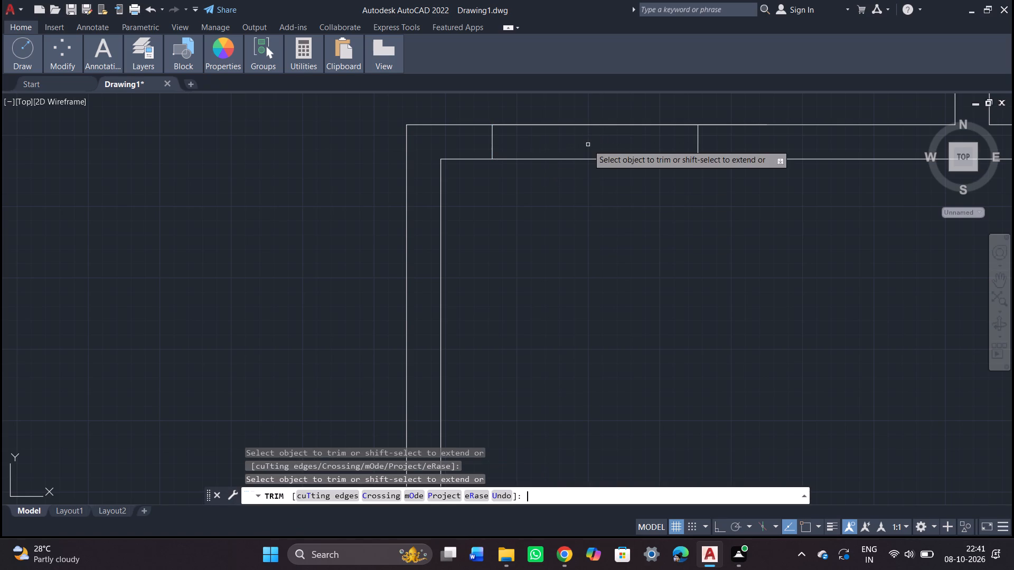
pyautogui.moveTo(649, 104); pyautogui.dragTo(586, 191)
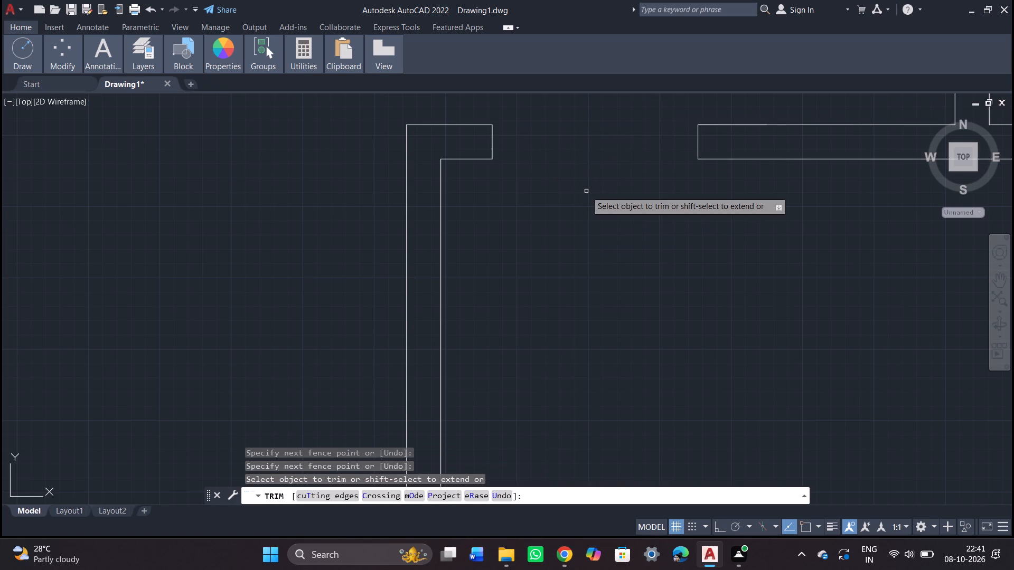
pyautogui.press('Escape')
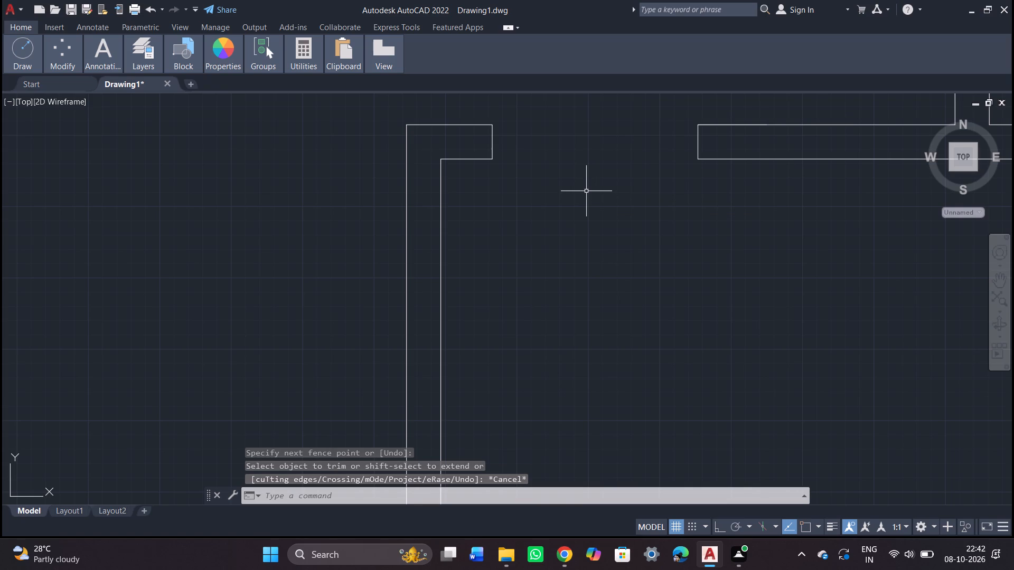
# Extend the upper-right room's inner south wall line west across the thickness of its west wall.
pyautogui.scroll(-4, 579, 193)
pyautogui.moveTo(589, 237); pyautogui.dragTo(599, 340, button='middle')
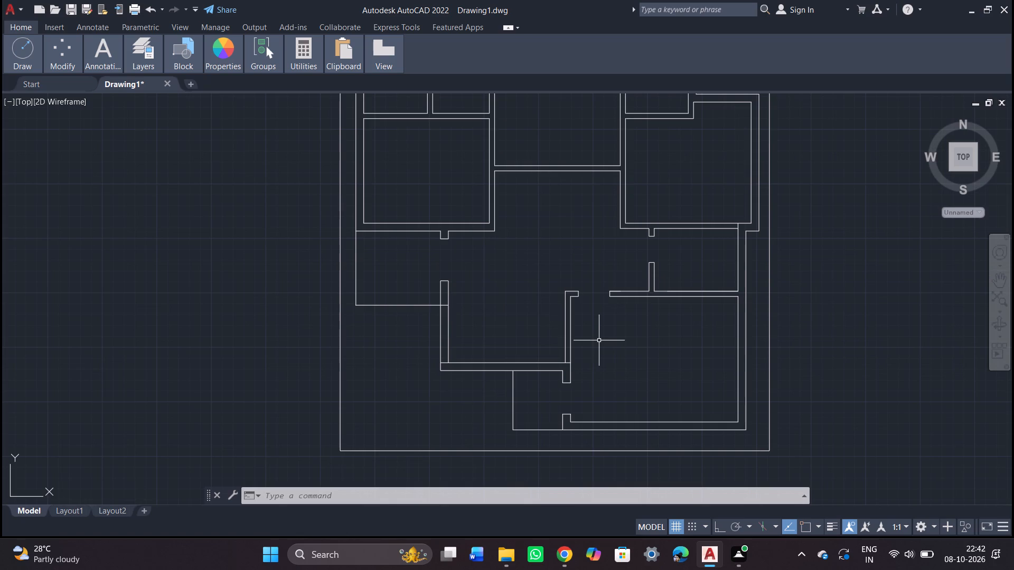
pyautogui.press('e')
pyautogui.press('x')
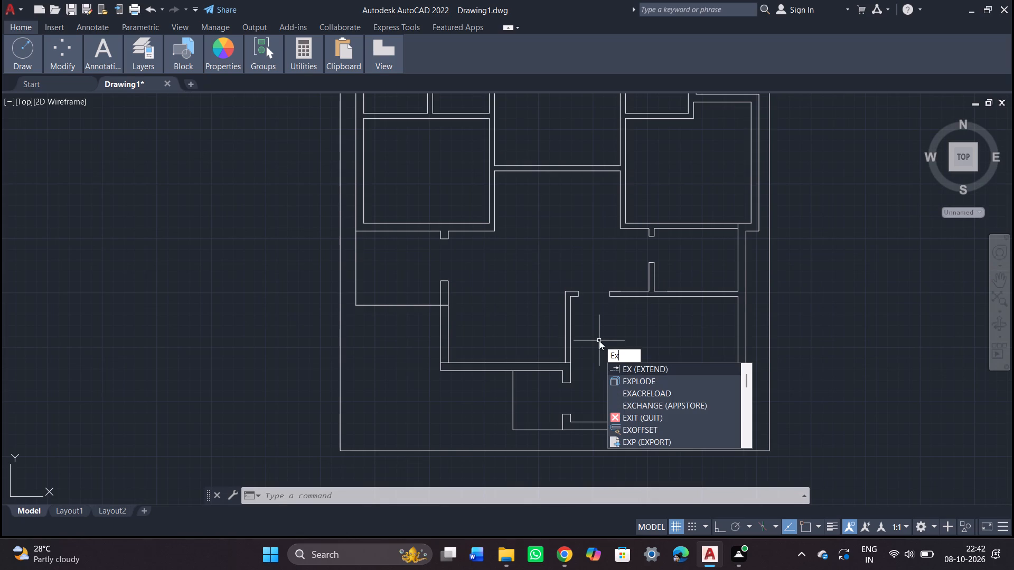
pyautogui.press('Return')
pyautogui.press('Return')
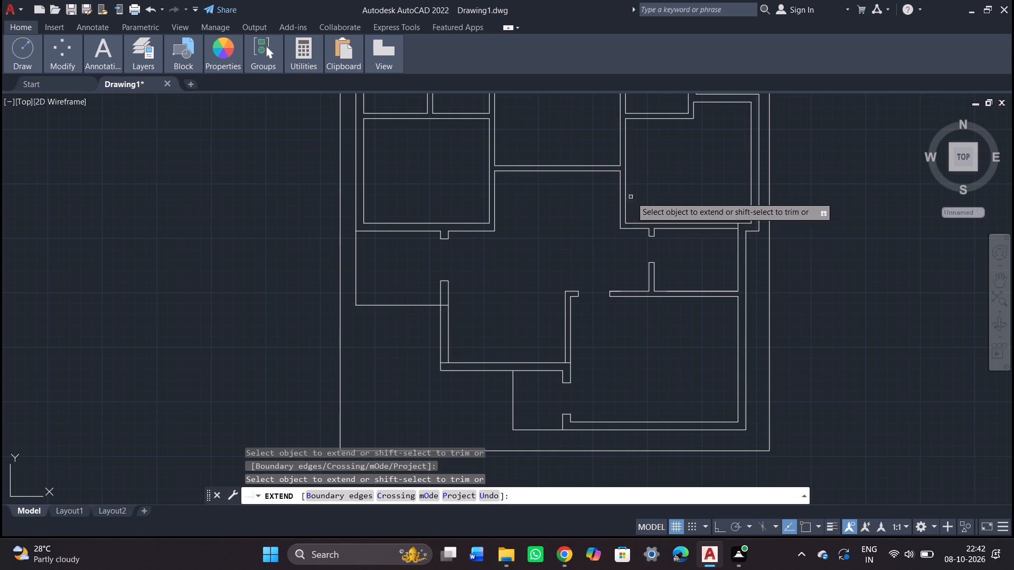
pyautogui.doubleClick(634, 223)
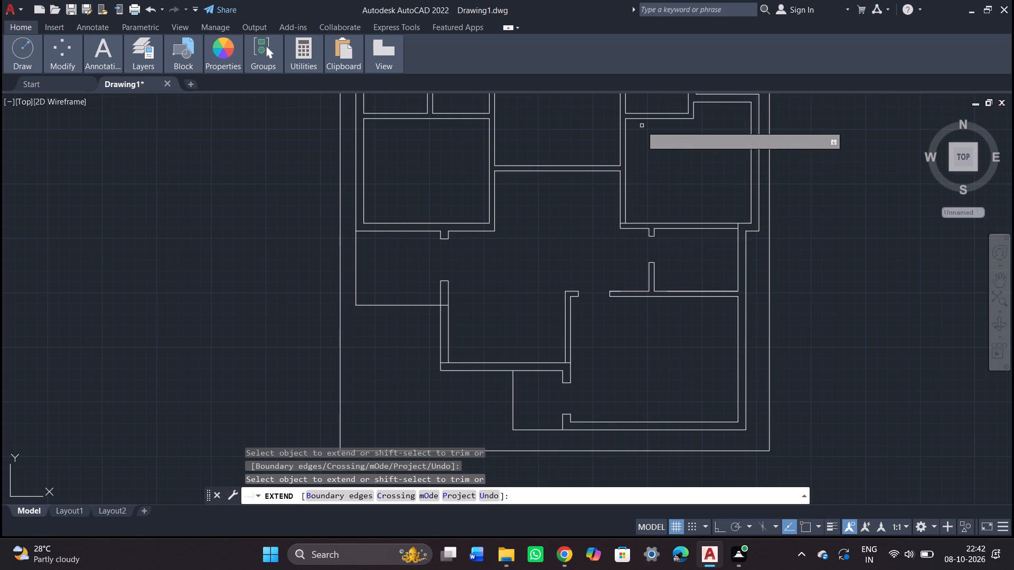
pyautogui.click(620, 155)
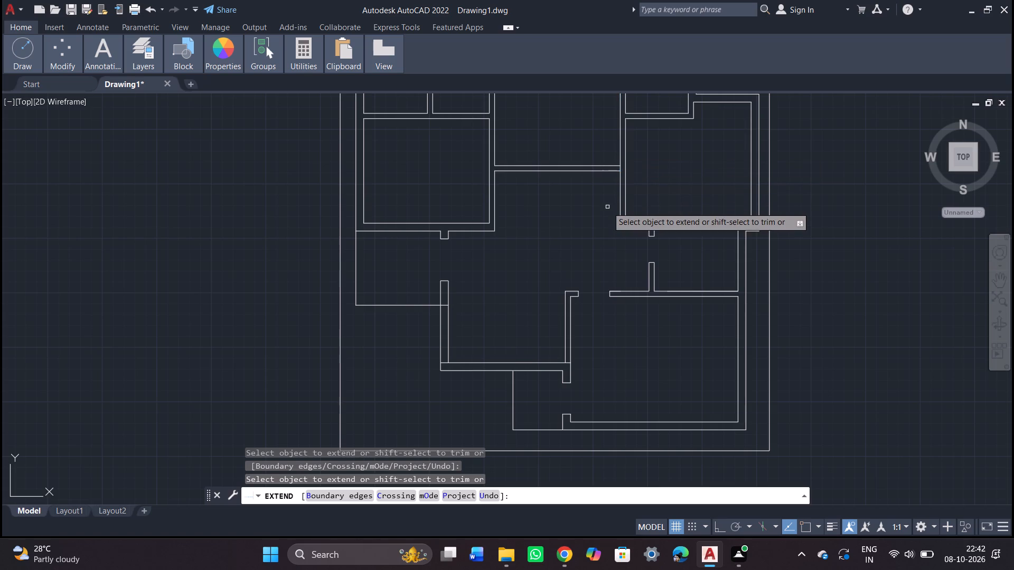
# Extend the inner south wall lines of the upper-left small room and the large room below it east across their east wall.
pyautogui.scroll(-2, 606, 208)
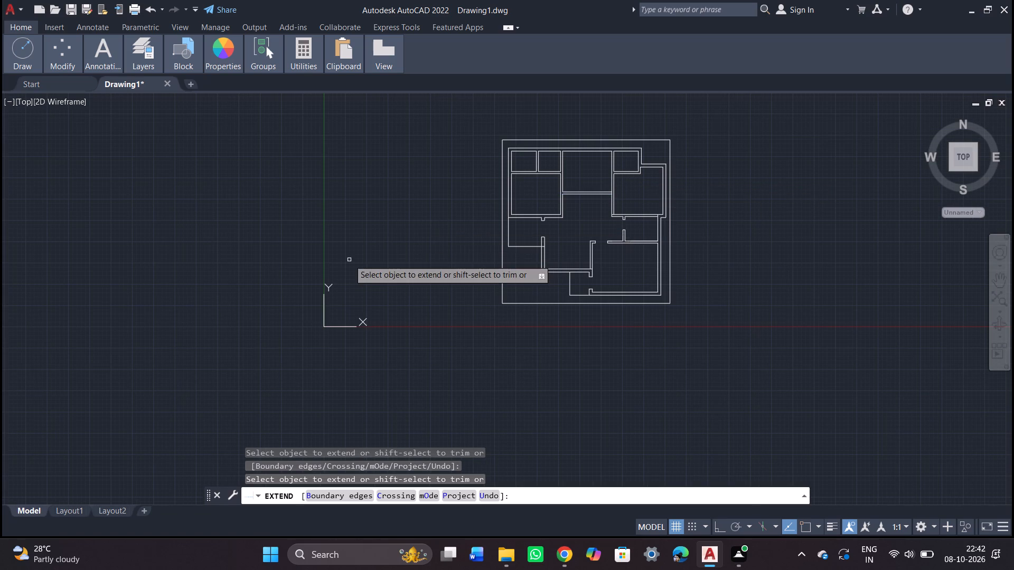
pyautogui.scroll(2, 548, 186)
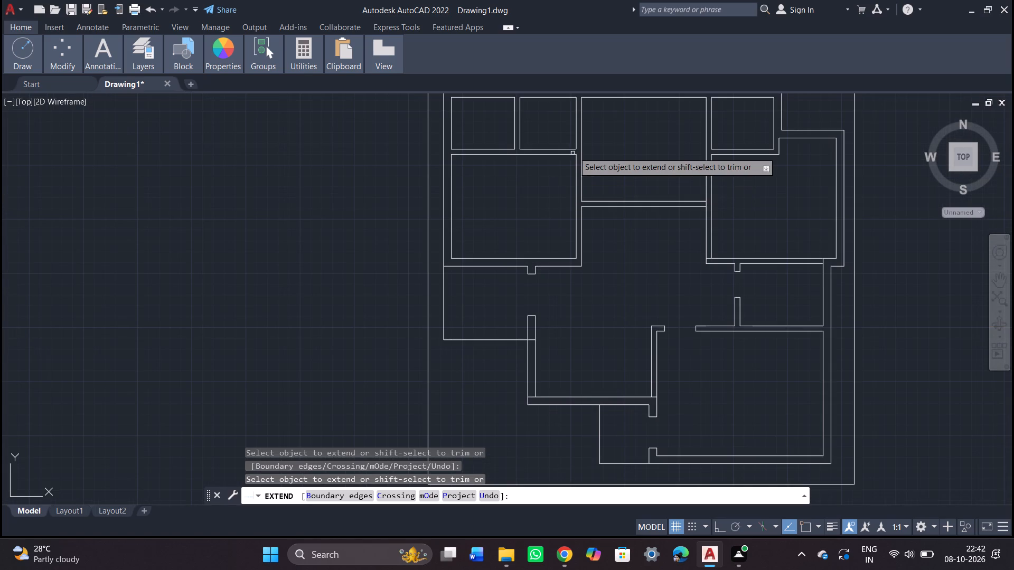
pyautogui.click(567, 149)
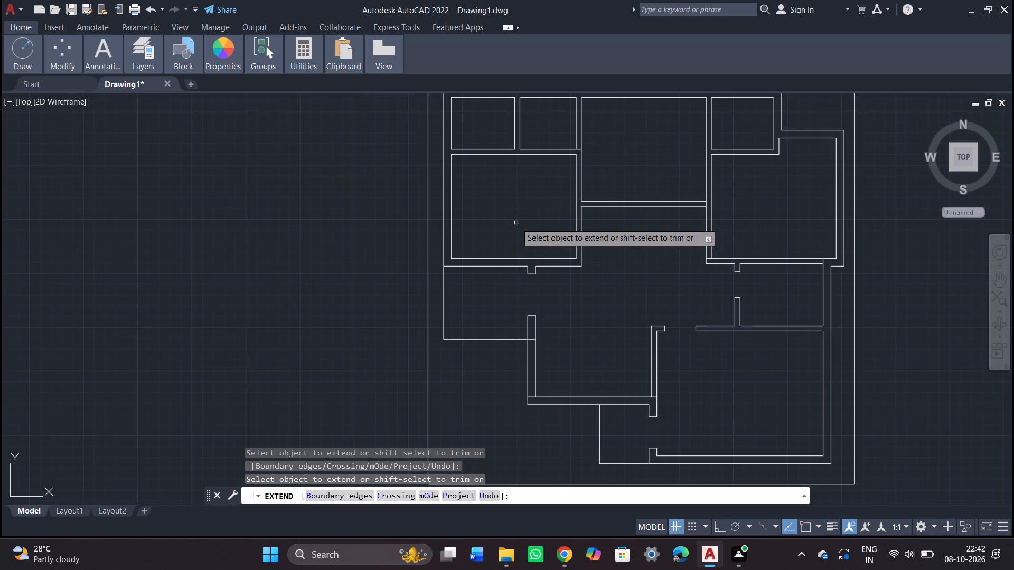
pyautogui.click(553, 259)
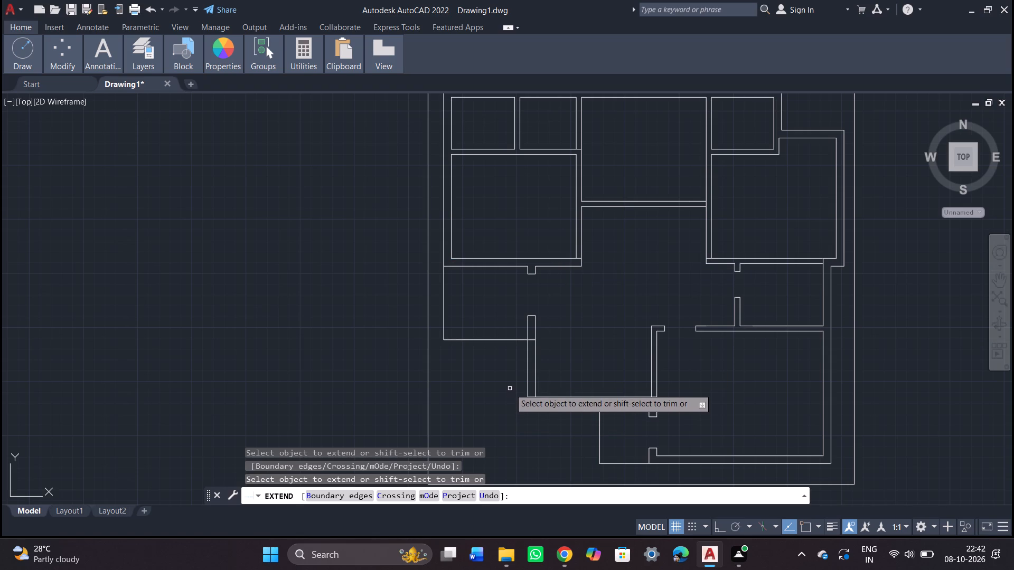
pyautogui.press('Escape')
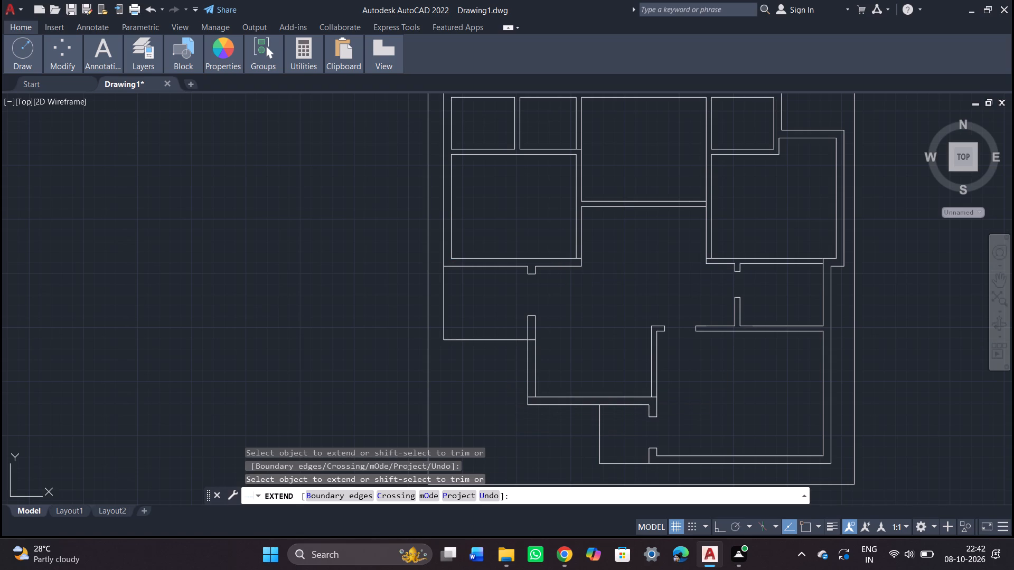
# Offset the extended south wall line of the upper-right room 9" north, into the room.
pyautogui.press('o')
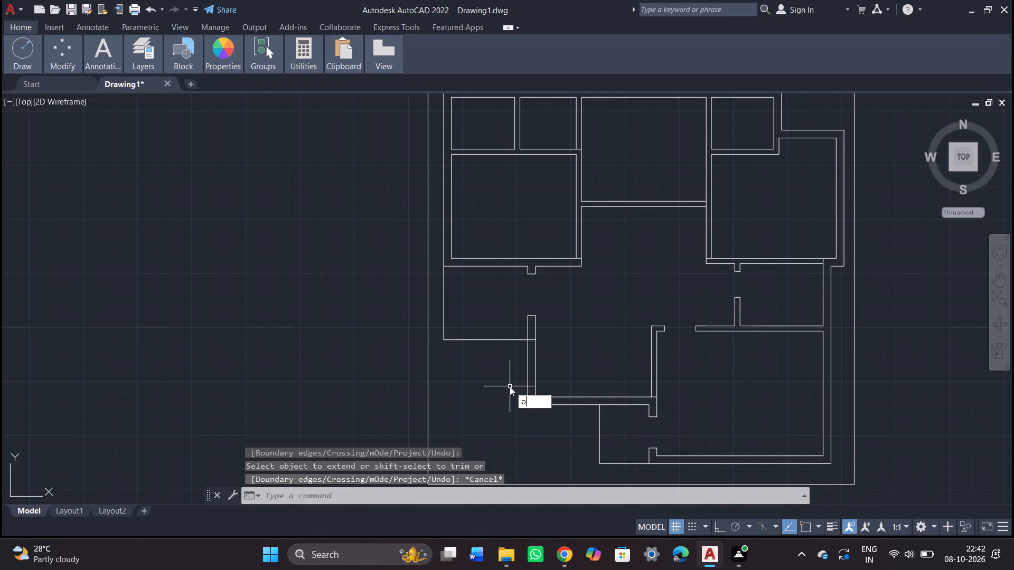
pyautogui.press('Return')
pyautogui.press('9')
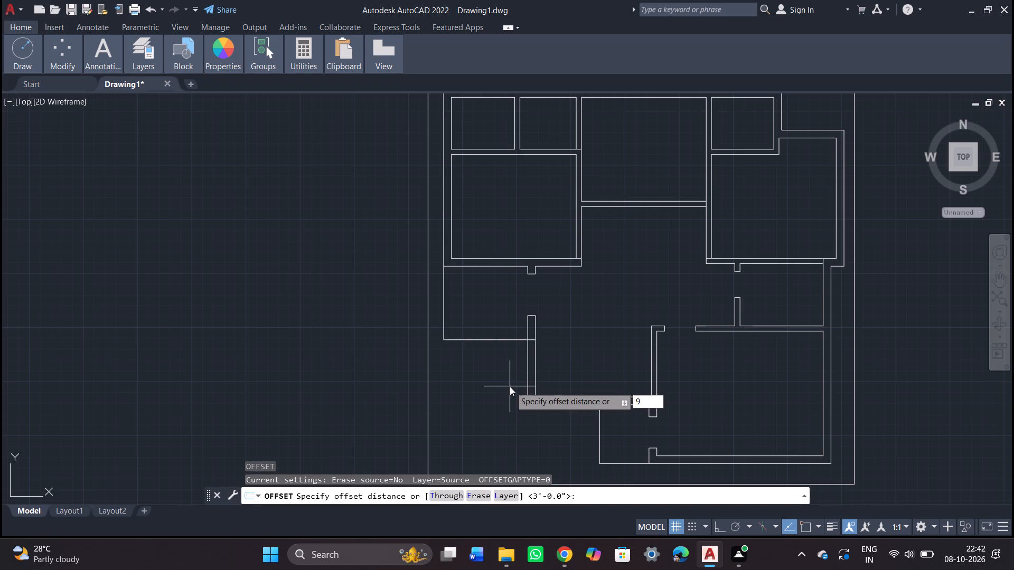
pyautogui.press('Return')
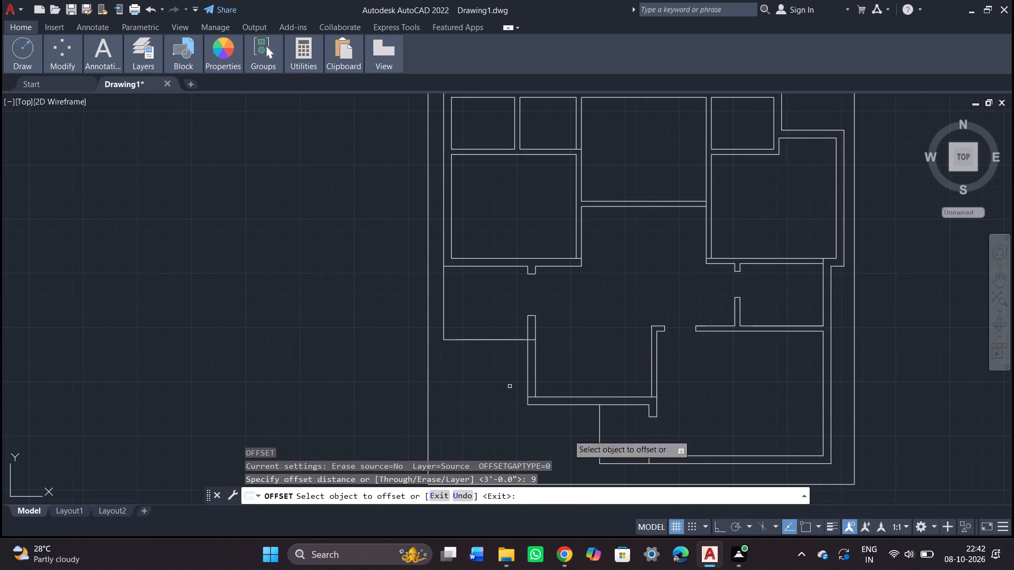
pyautogui.scroll(2, 723, 258)
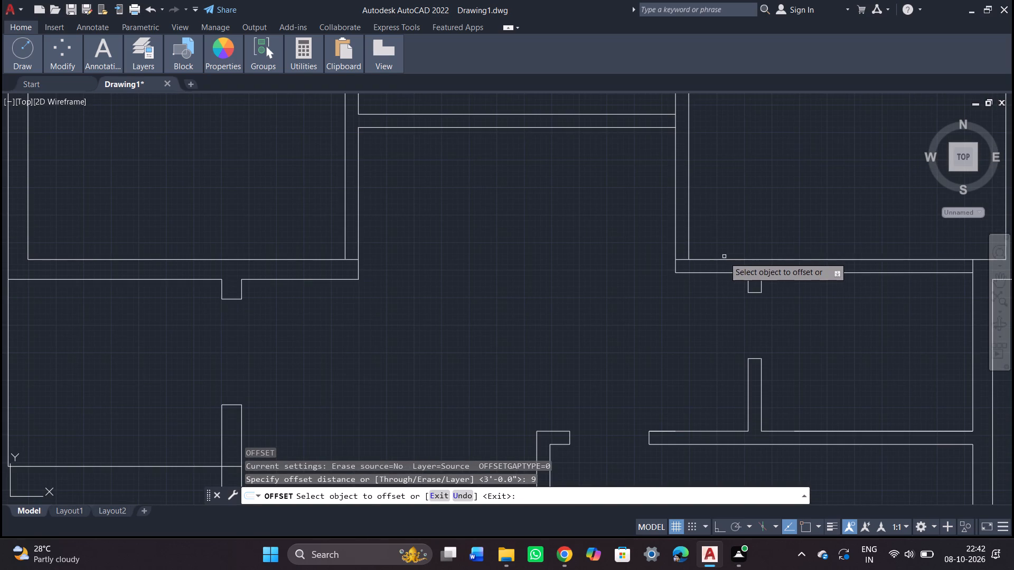
pyautogui.click(726, 258)
pyautogui.click(726, 245)
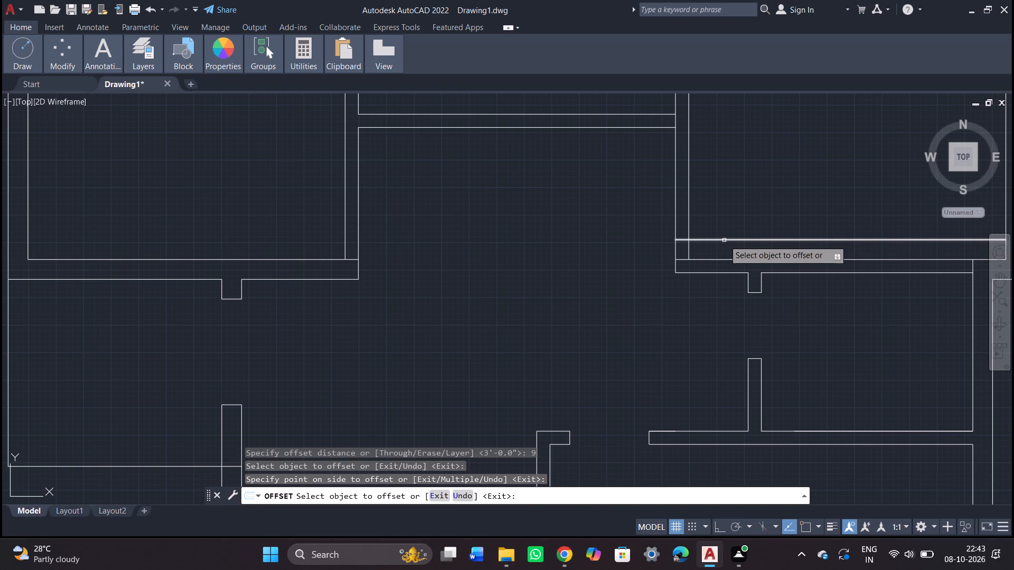
pyautogui.write('++')
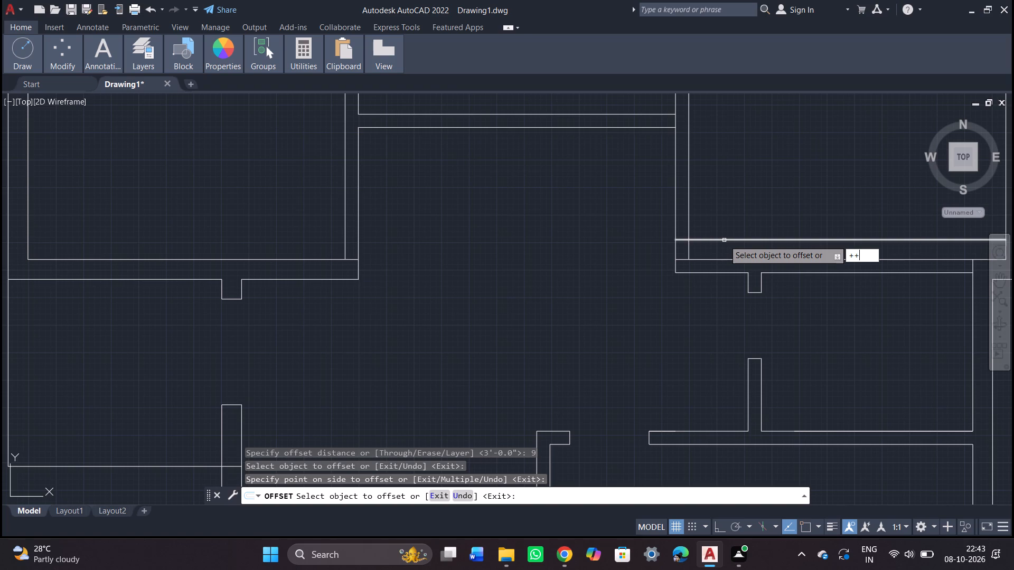
pyautogui.press('Escape')
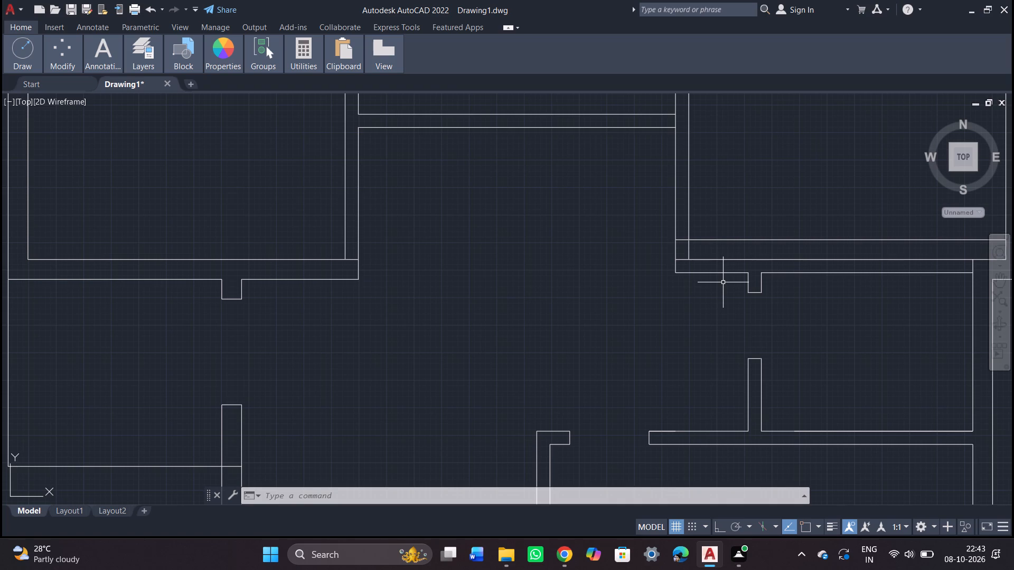
# Offset the upper-right room's 9" jamb line 3' north to mark the far edge of the west wall opening.
pyautogui.press('o')
pyautogui.press('Return')
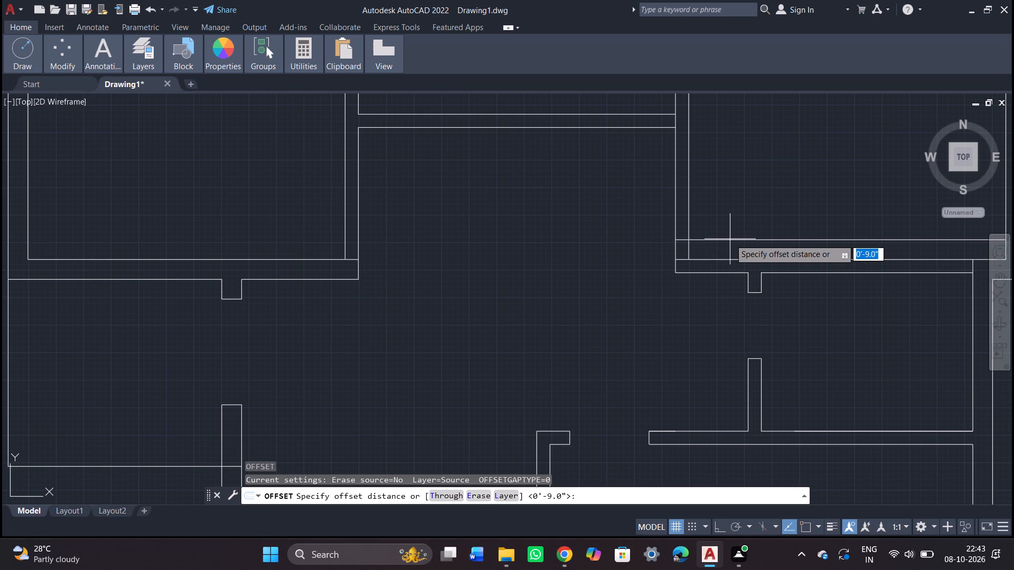
pyautogui.press('3')
pyautogui.press("'")
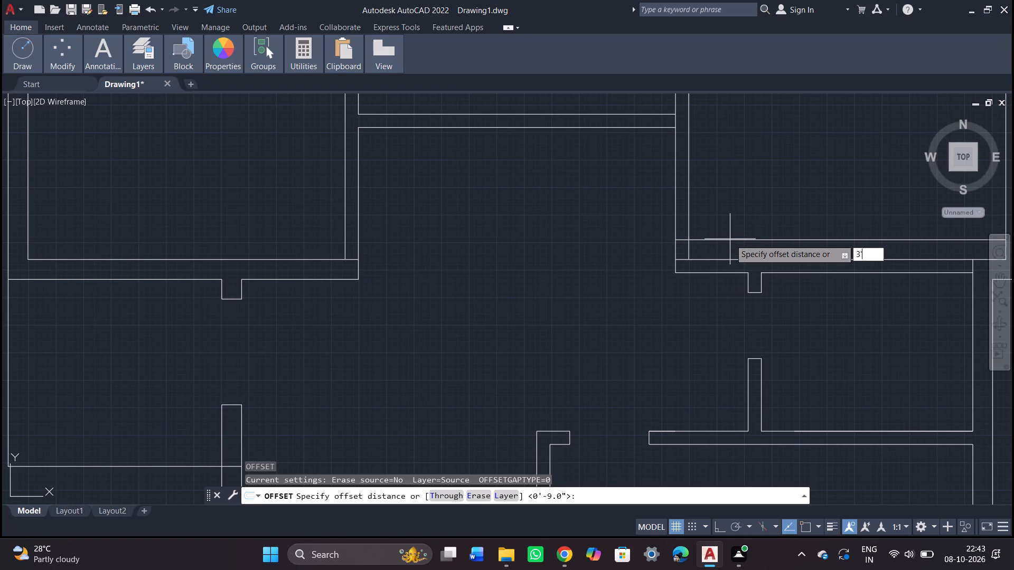
pyautogui.press('Return')
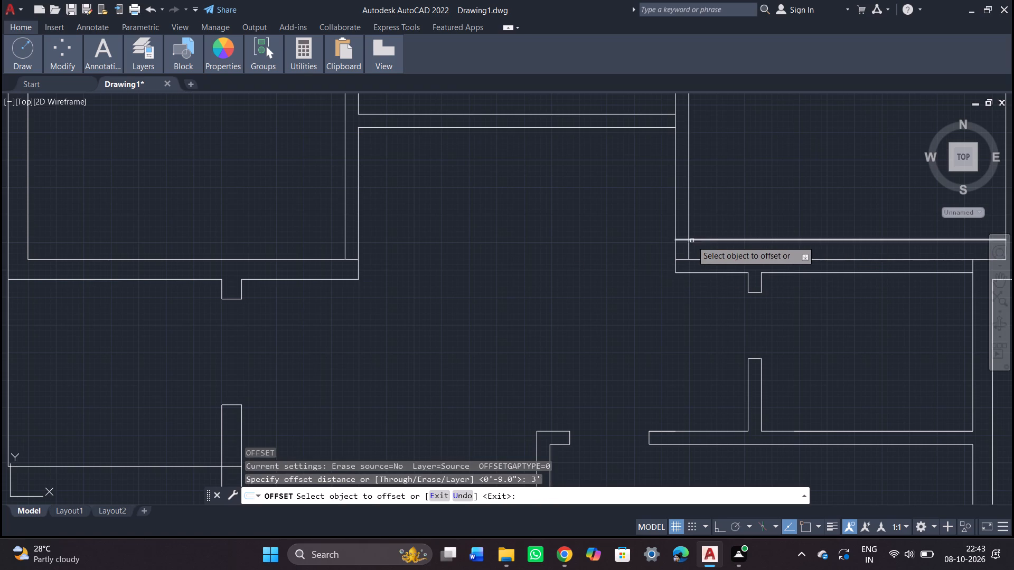
pyautogui.click(709, 240)
pyautogui.click(716, 206)
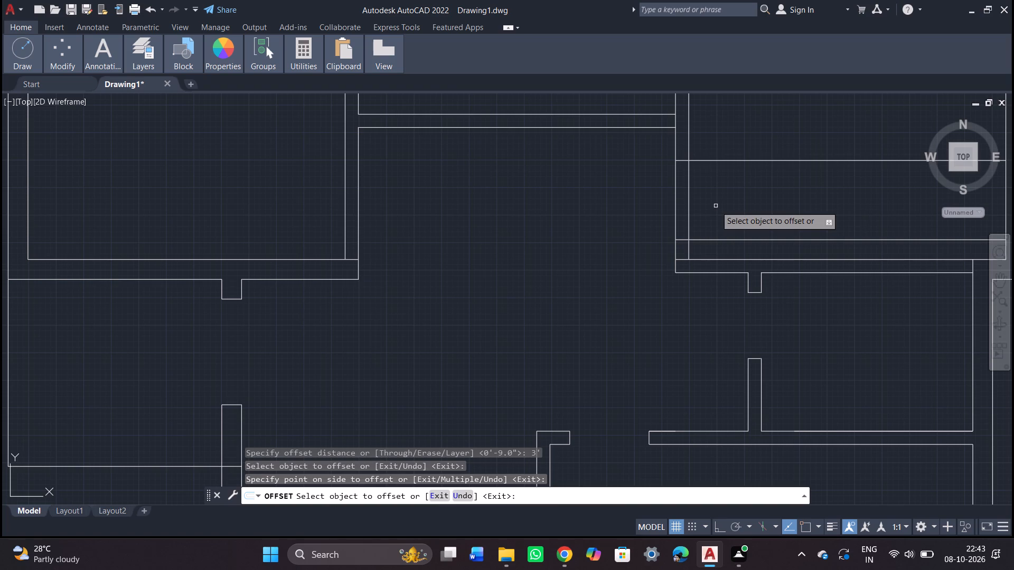
pyautogui.write('tr')
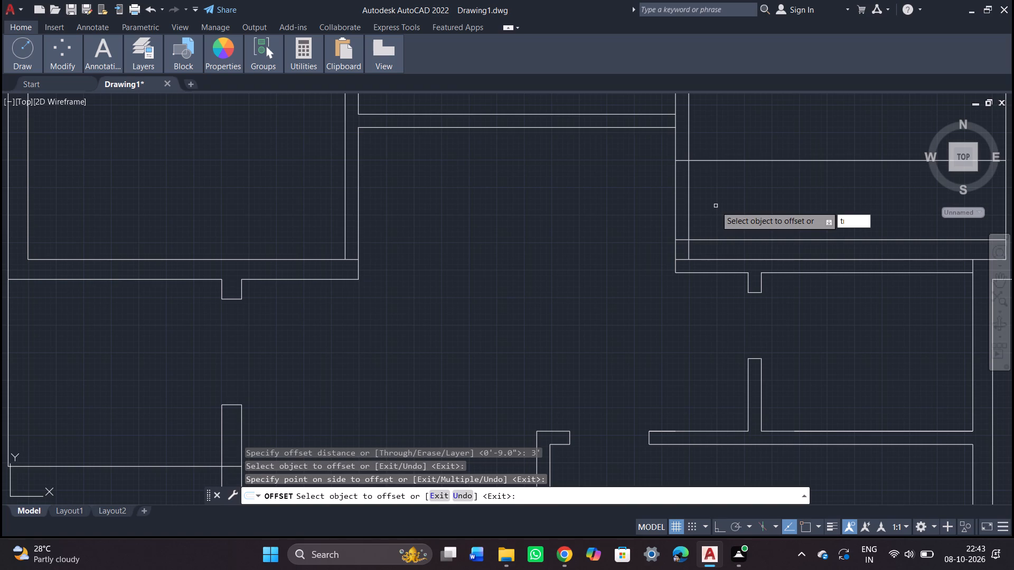
pyautogui.press('Return')
pyautogui.press('Return')
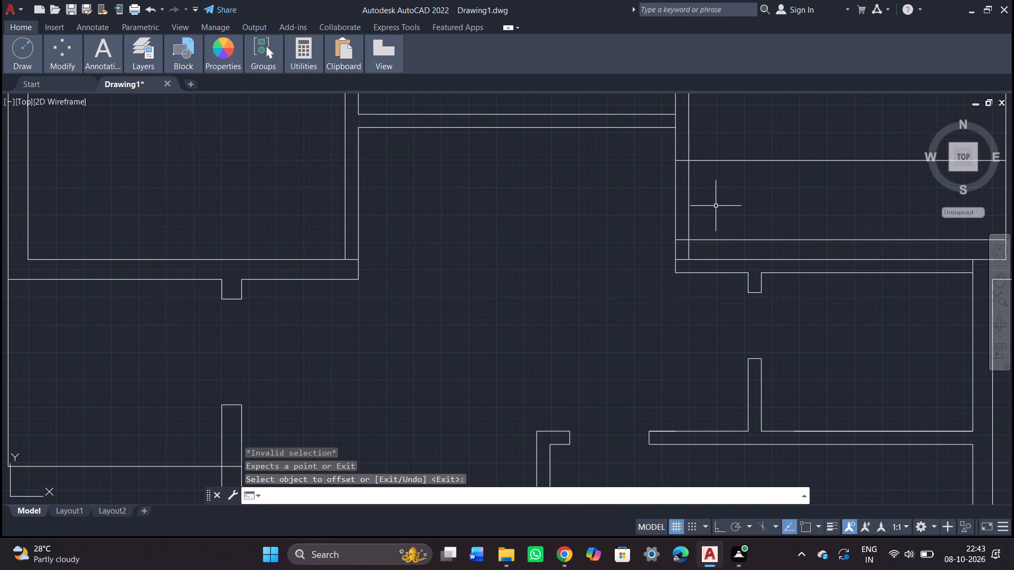
# Trim the upper-right room's west wall between the jamb lines to cut the 3' opening, removing the excess line portions.
pyautogui.moveTo(741, 148); pyautogui.dragTo(746, 169)
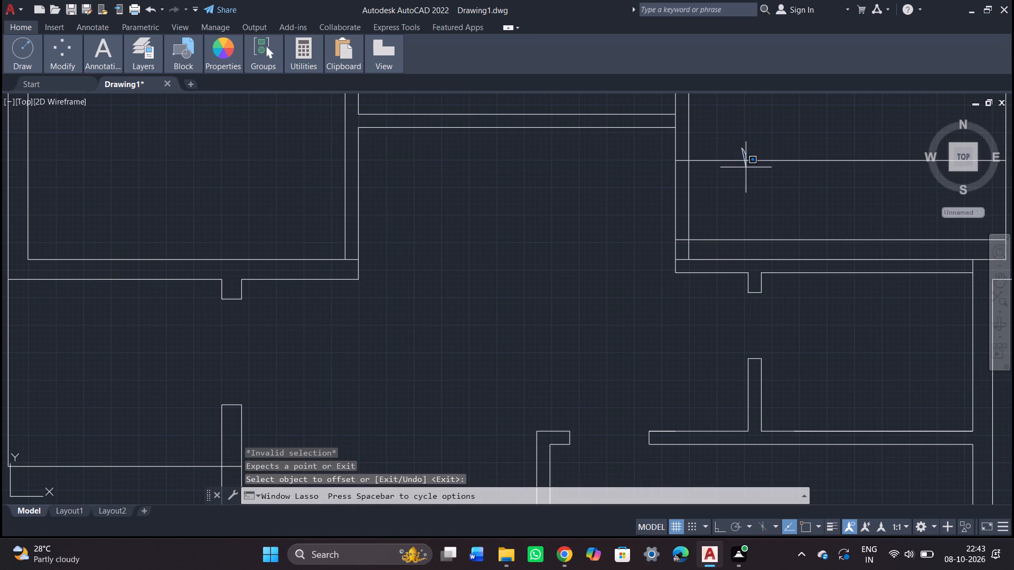
pyautogui.moveTo(746, 169); pyautogui.dragTo(703, 205)
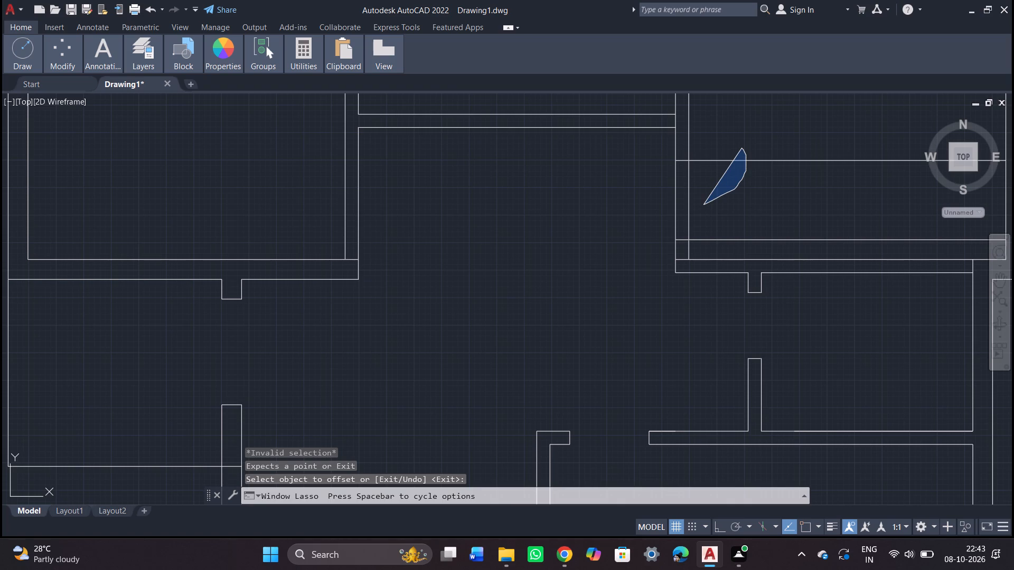
pyautogui.write('tr')
pyautogui.press('Return')
pyautogui.press('Return')
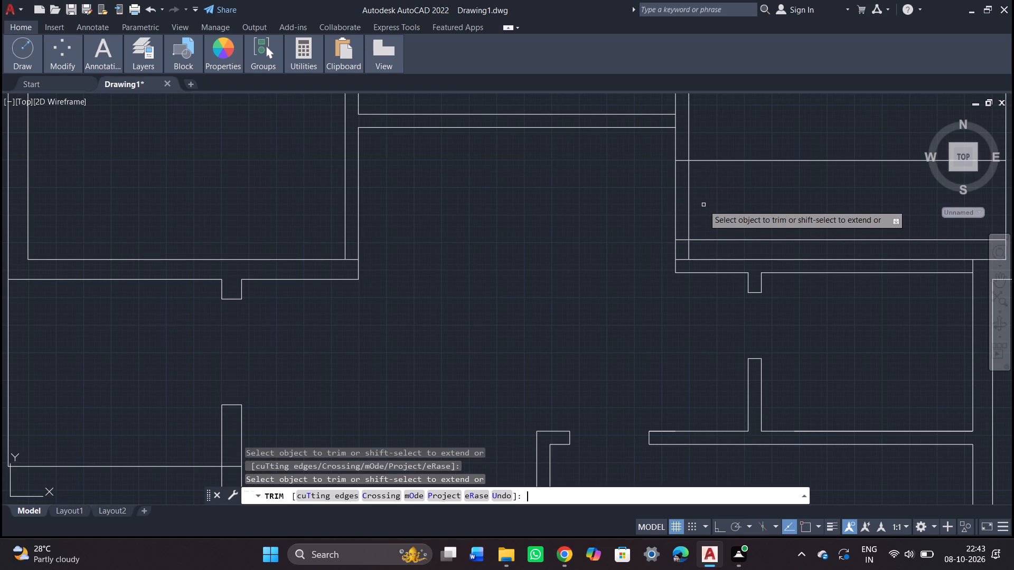
pyautogui.moveTo(744, 139); pyautogui.dragTo(635, 206)
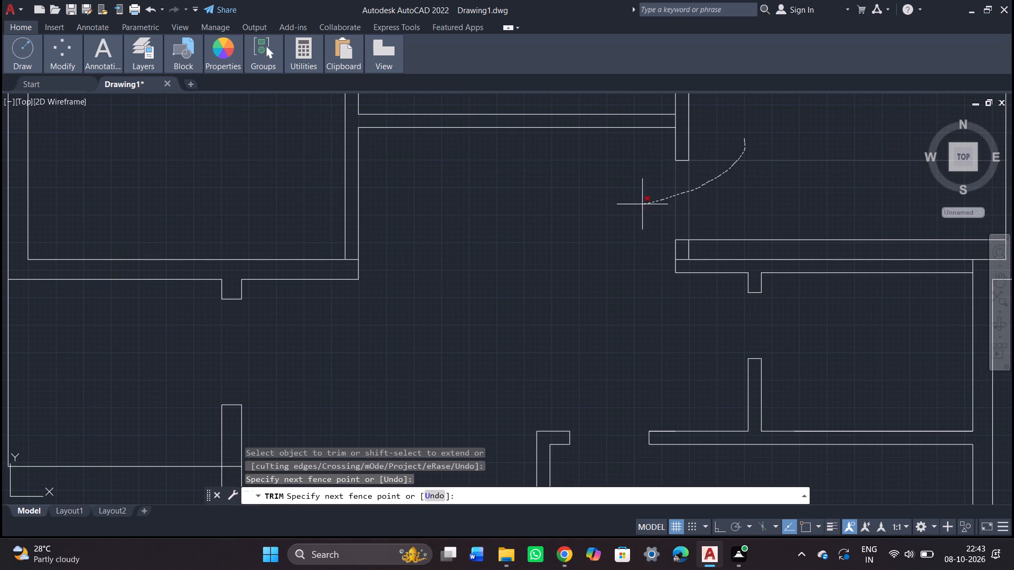
pyautogui.moveTo(635, 206); pyautogui.dragTo(745, 248)
pyautogui.click(684, 259)
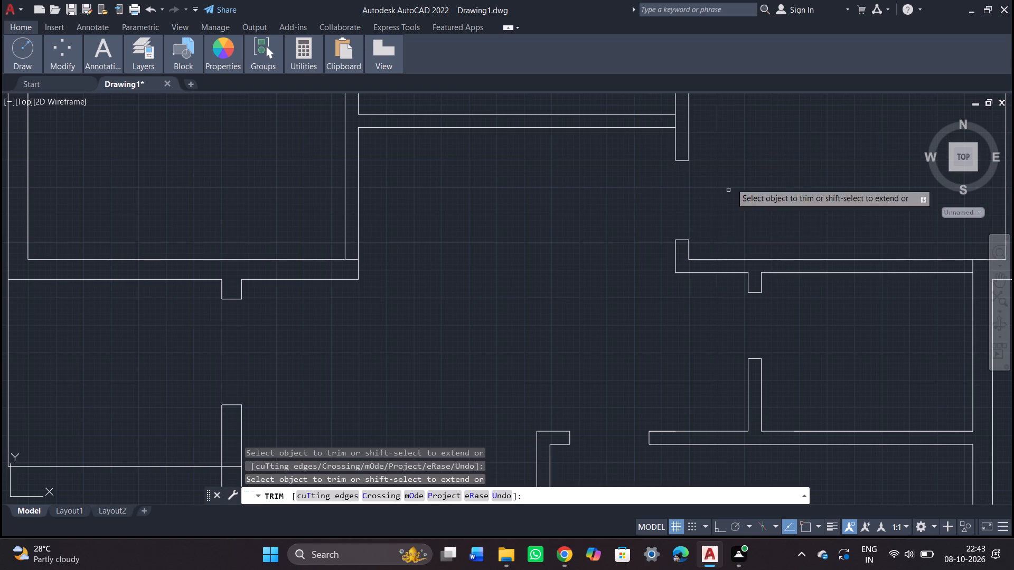
pyautogui.moveTo(731, 181); pyautogui.dragTo(719, 337, button='middle')
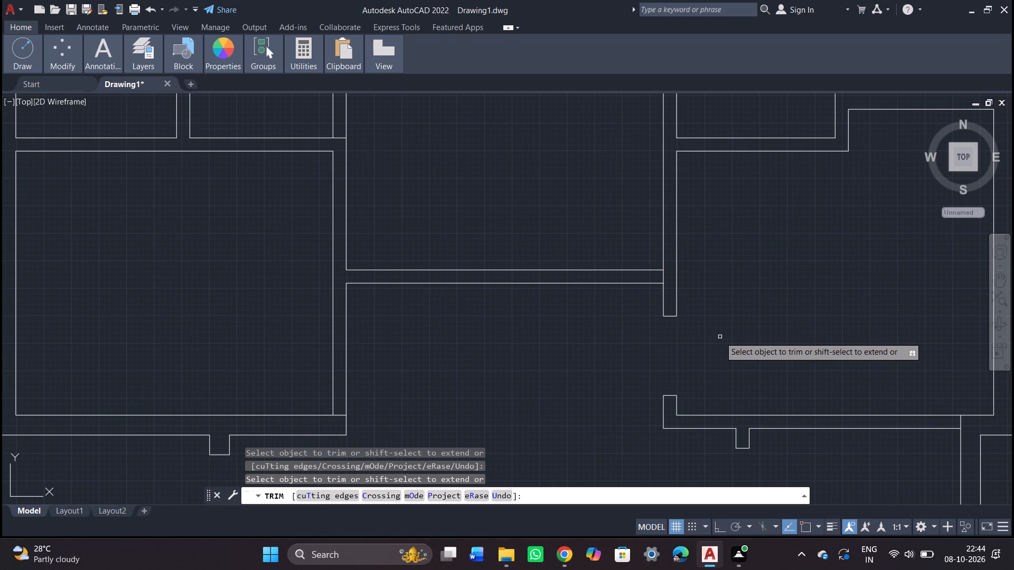
pyautogui.press('Escape')
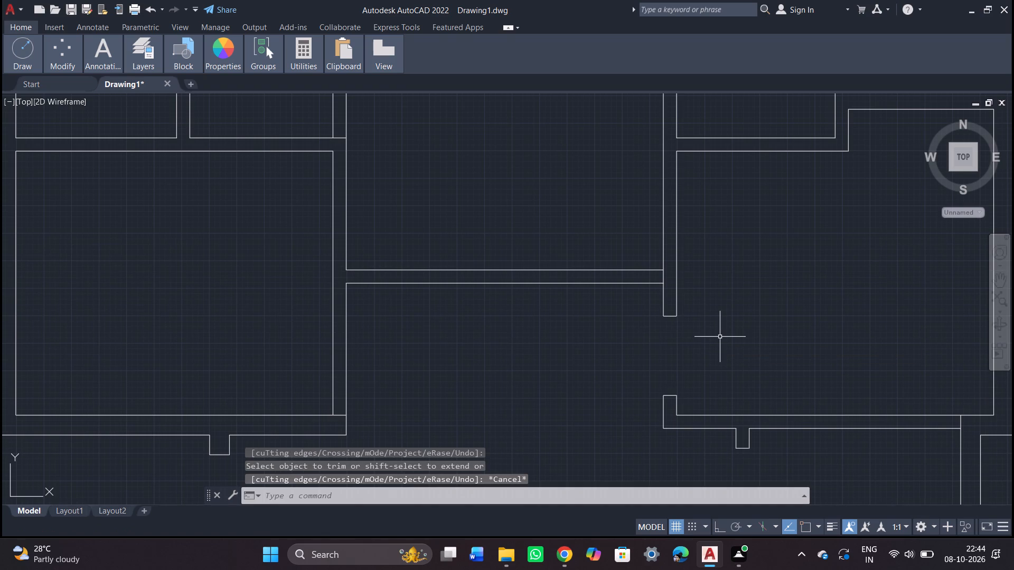
# Offset the upper central room's east wall line 9" west, into the room.
pyautogui.press('o')
pyautogui.press('Return')
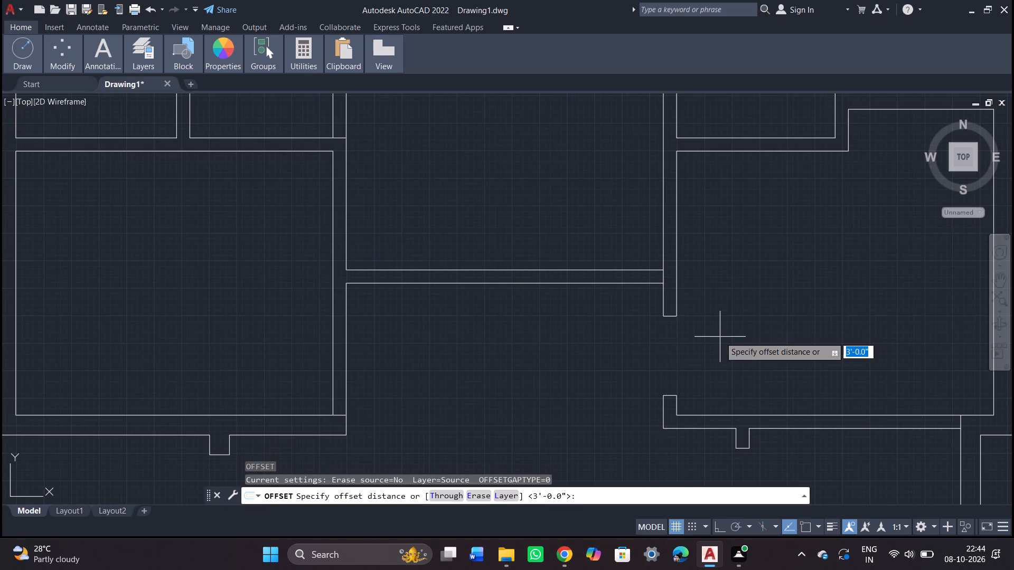
pyautogui.press('9')
pyautogui.press('Return')
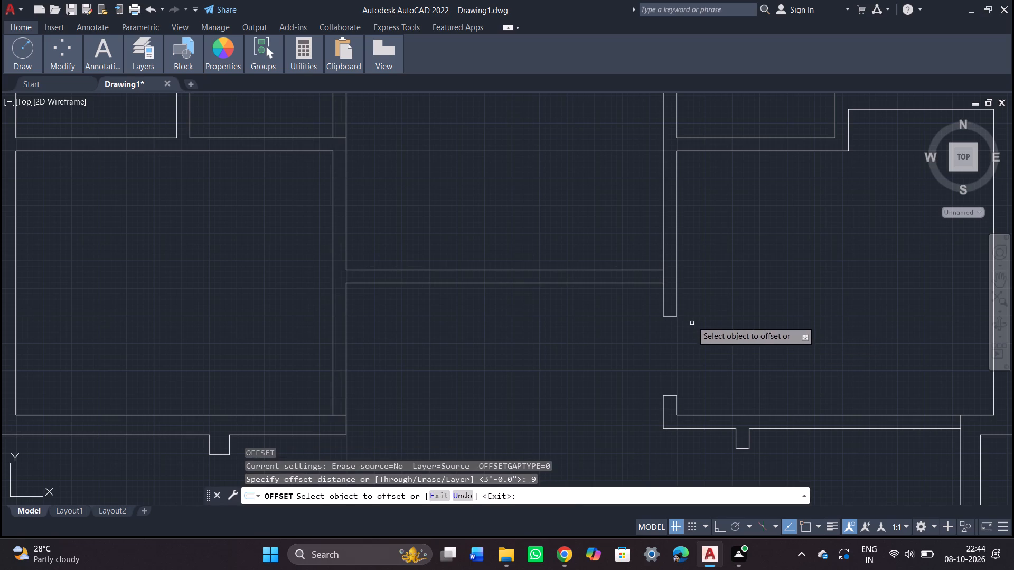
pyautogui.click(663, 301)
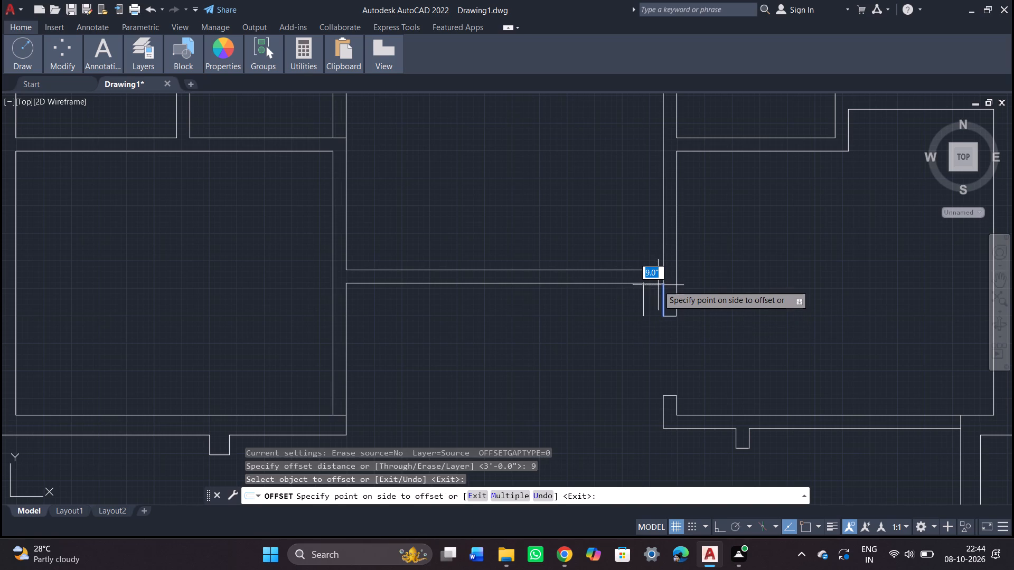
pyautogui.press('Escape')
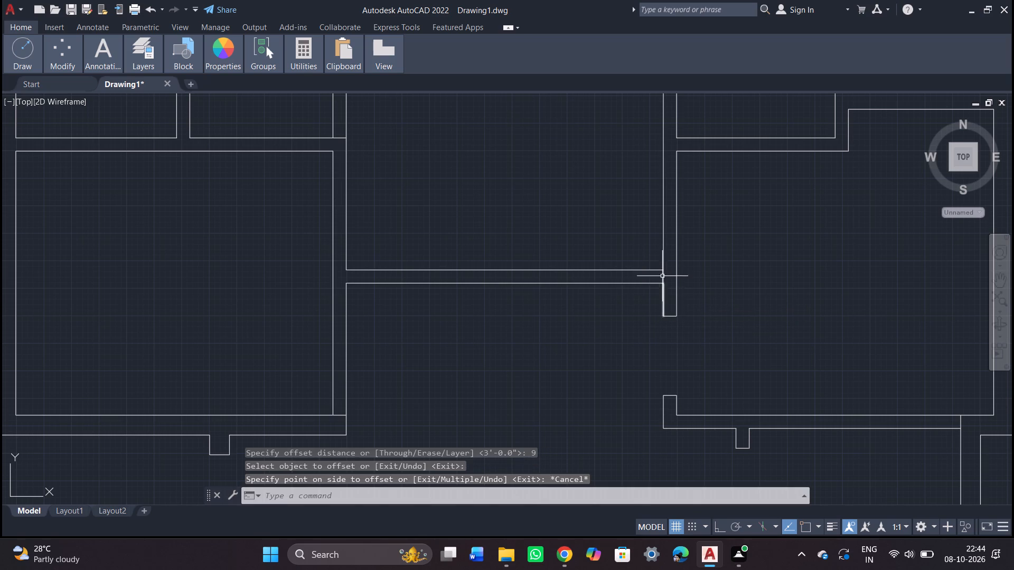
pyautogui.click(663, 248)
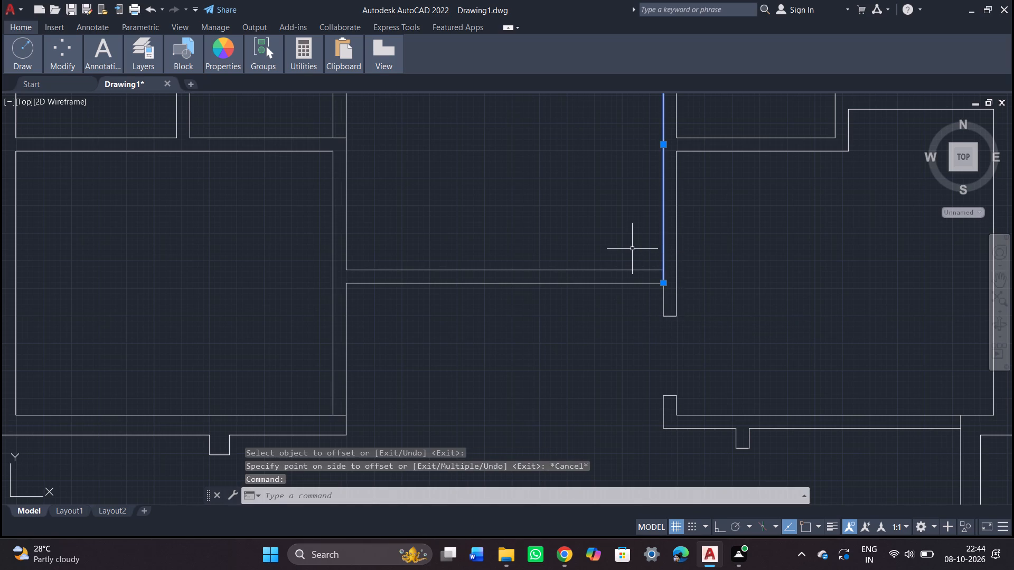
pyautogui.press('Escape')
pyautogui.press('o')
pyautogui.press('Return')
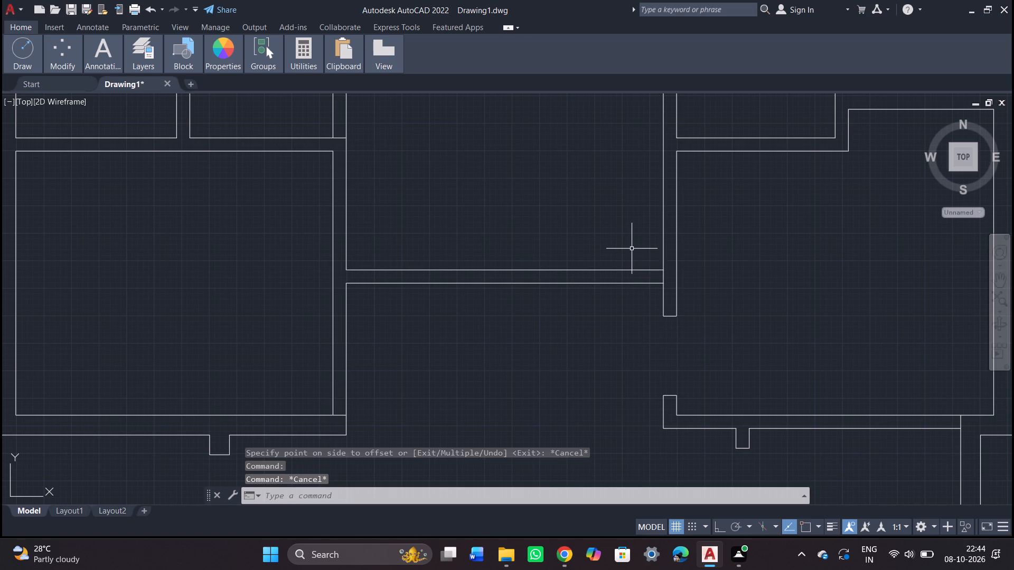
pyautogui.press('Return')
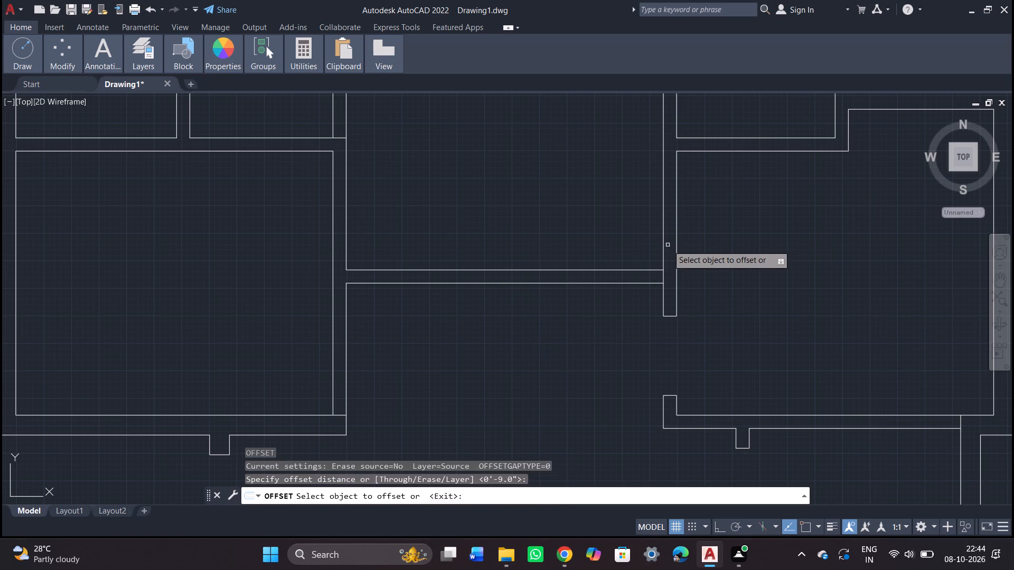
pyautogui.click(663, 249)
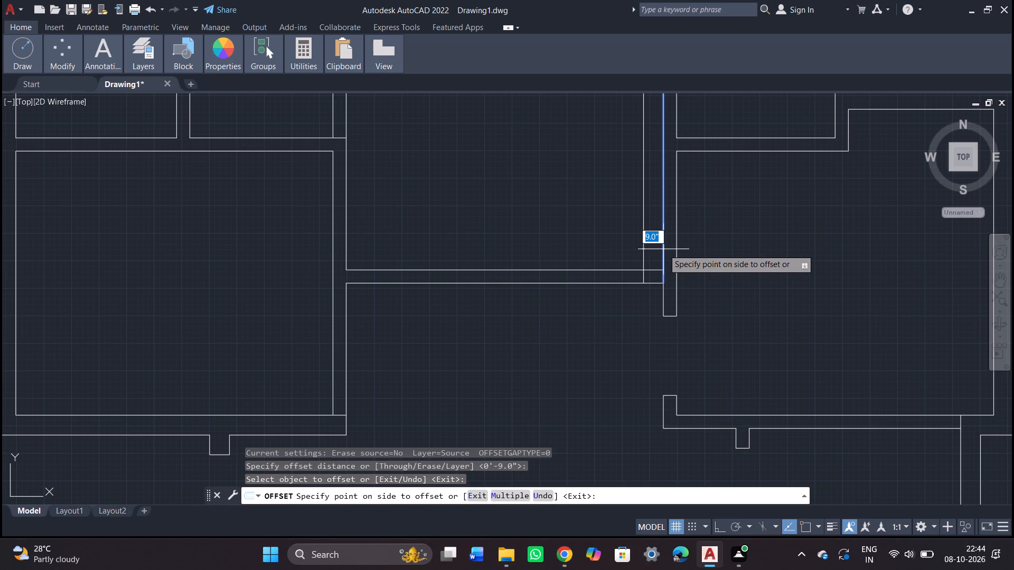
pyautogui.click(608, 236)
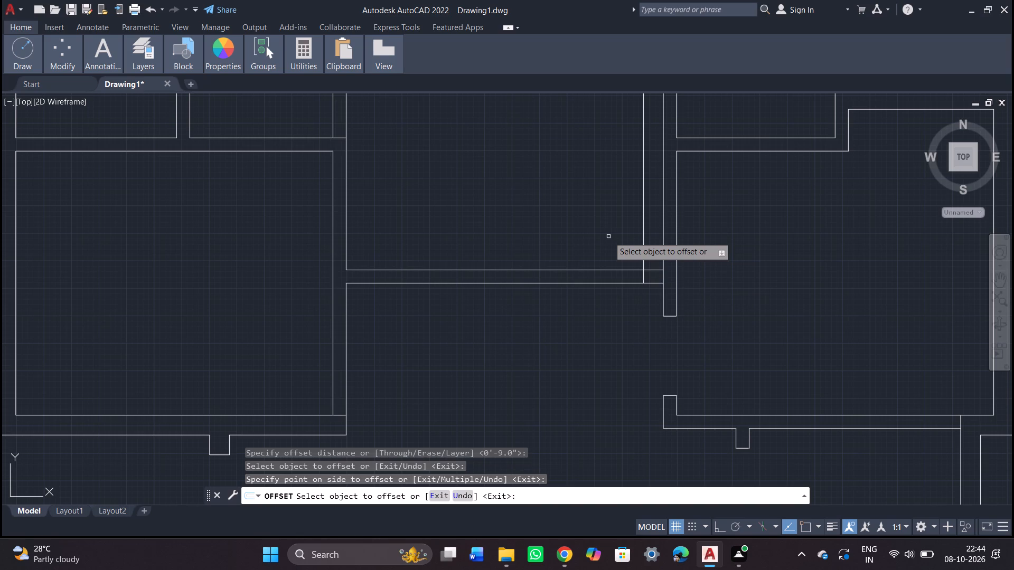
# Offset the upper central room's 9" jamb line 3' west to mark the far edge of the south wall opening.
pyautogui.click(643, 241)
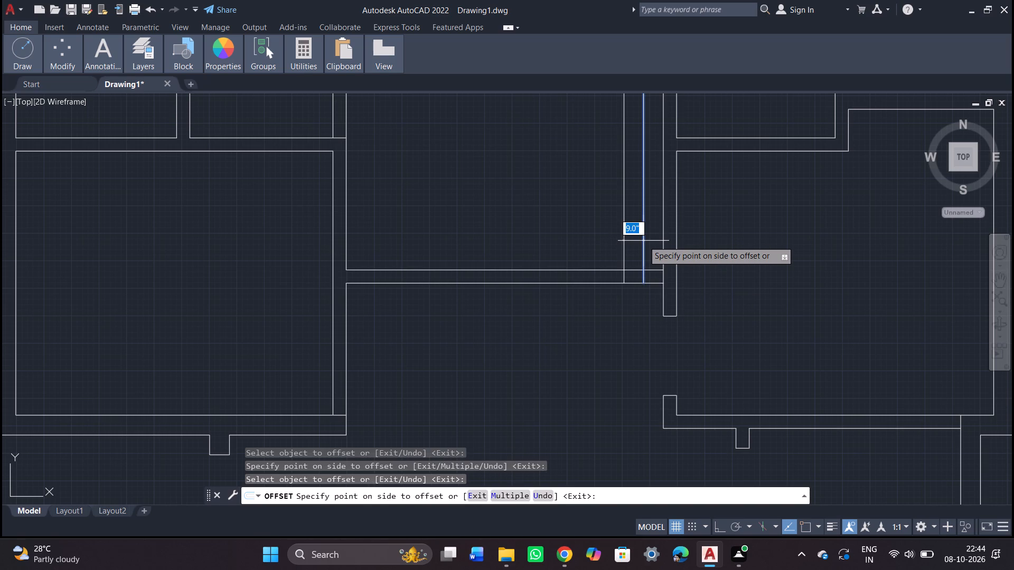
pyautogui.press('3')
pyautogui.press("'")
pyautogui.press('Return')
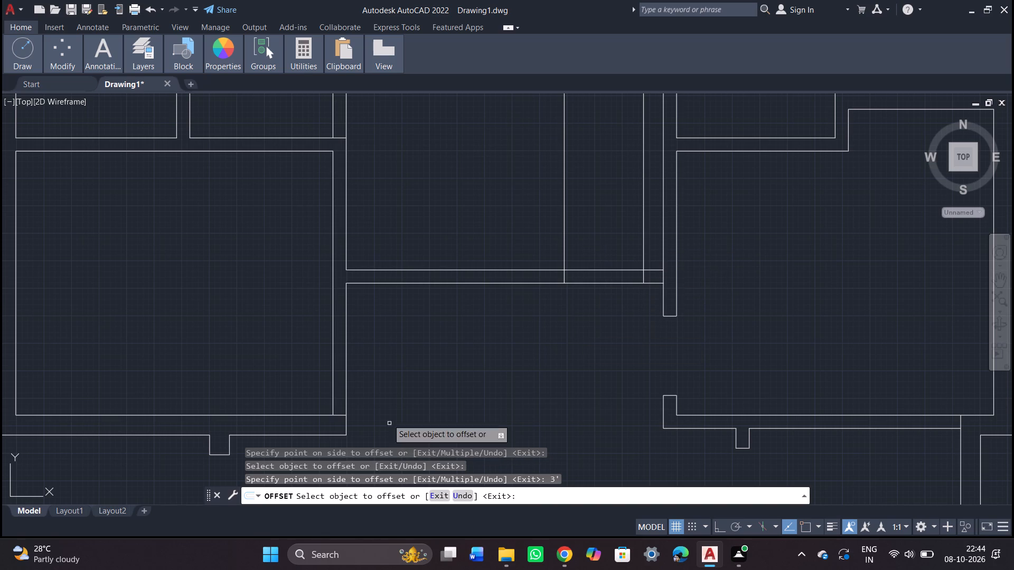
# Offset the large left room's inner south wall line 9" north, and the resulting line 3' north, as east wall opening jambs.
pyautogui.click(295, 415)
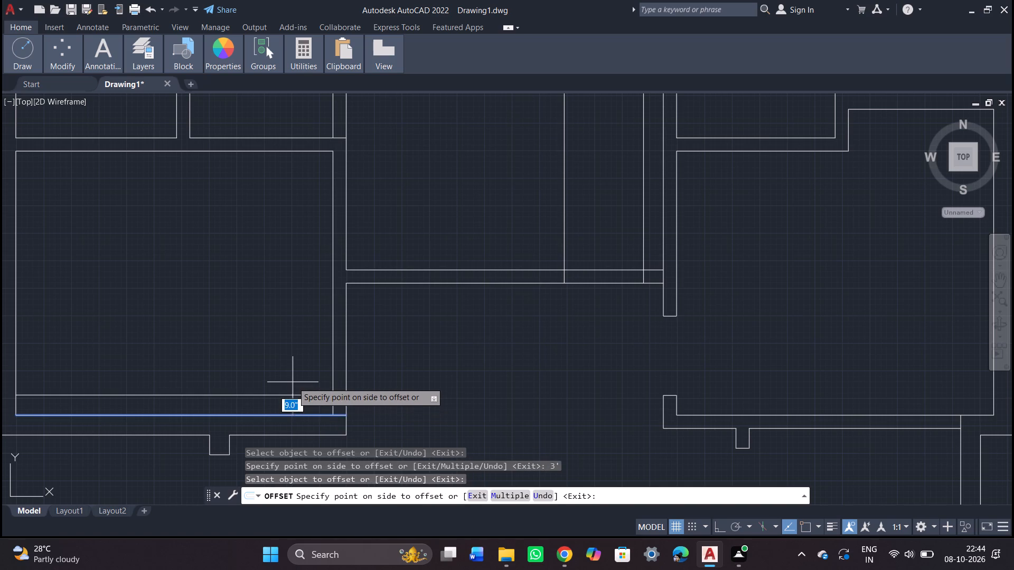
pyautogui.click(294, 377)
pyautogui.click(311, 395)
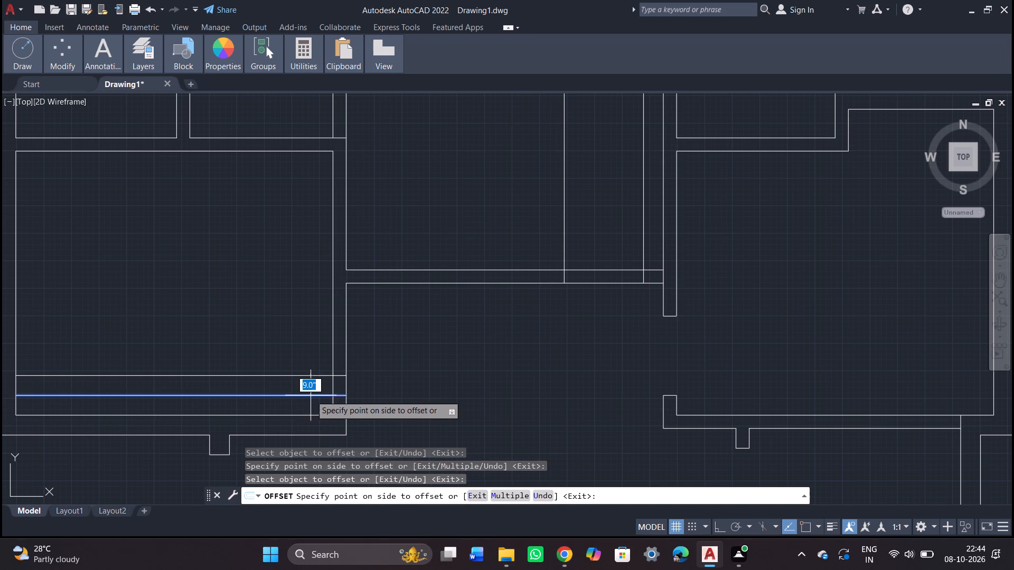
pyautogui.press('3')
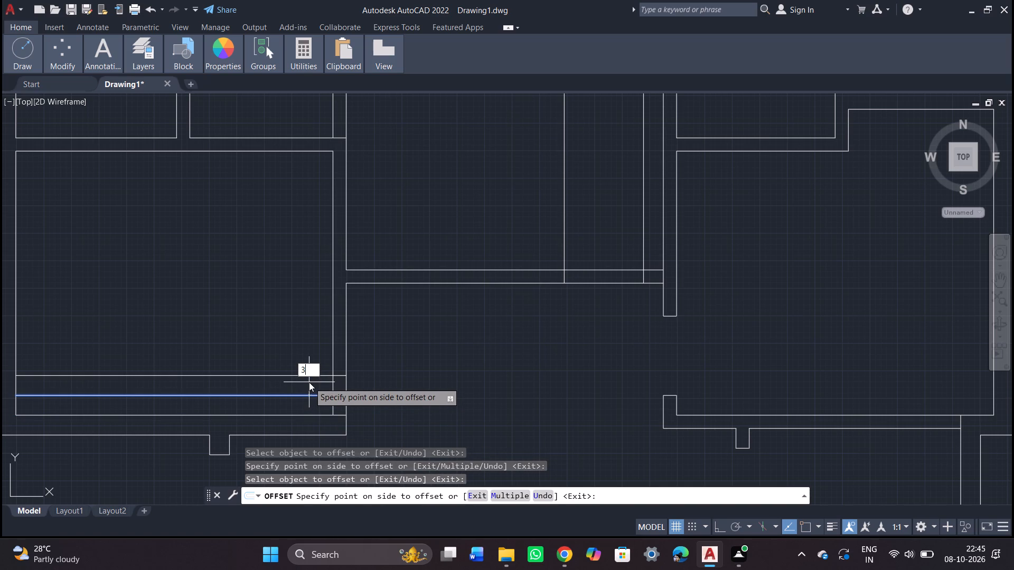
pyautogui.press("'")
pyautogui.press('Return')
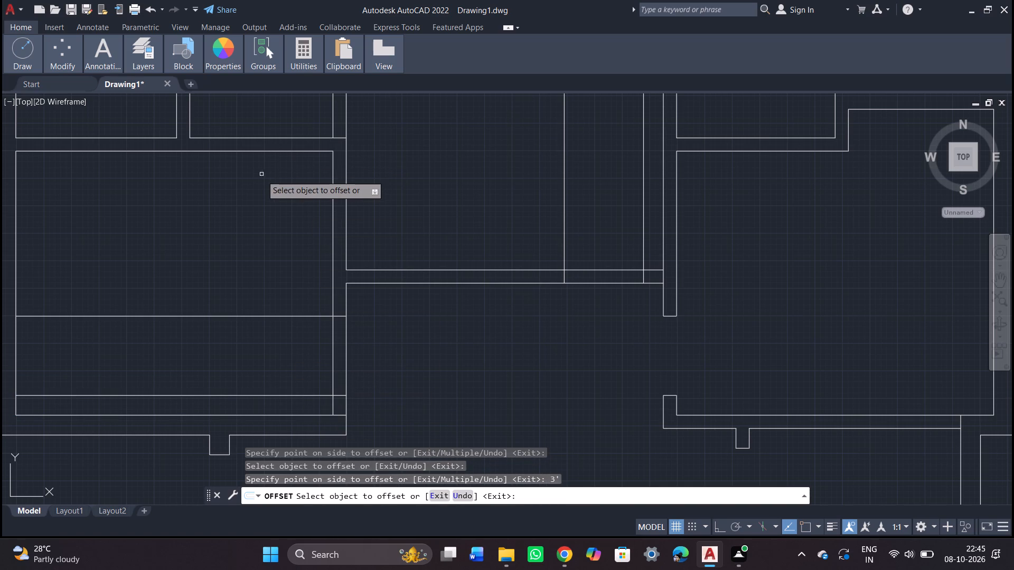
# Offset the south wall line of the small room beside the upper central room 9" north, and the resulting line 2'6" north.
pyautogui.moveTo(259, 179); pyautogui.dragTo(264, 200, button='middle')
pyautogui.scroll(-3, 264, 200)
pyautogui.moveTo(256, 212); pyautogui.dragTo(256, 212, button='middle')
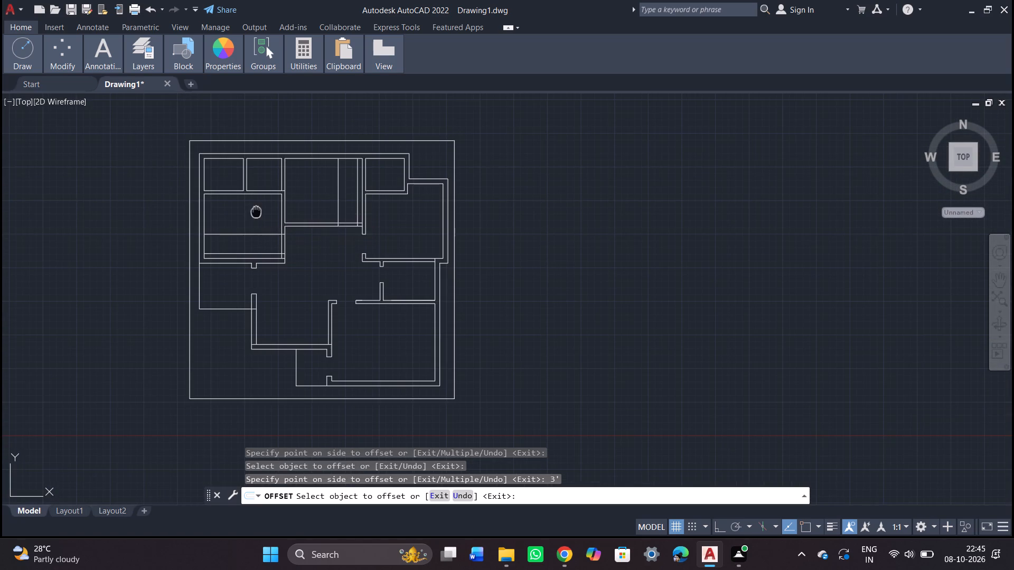
pyautogui.moveTo(256, 212); pyautogui.dragTo(270, 293, button='middle')
pyautogui.scroll(5, 282, 270)
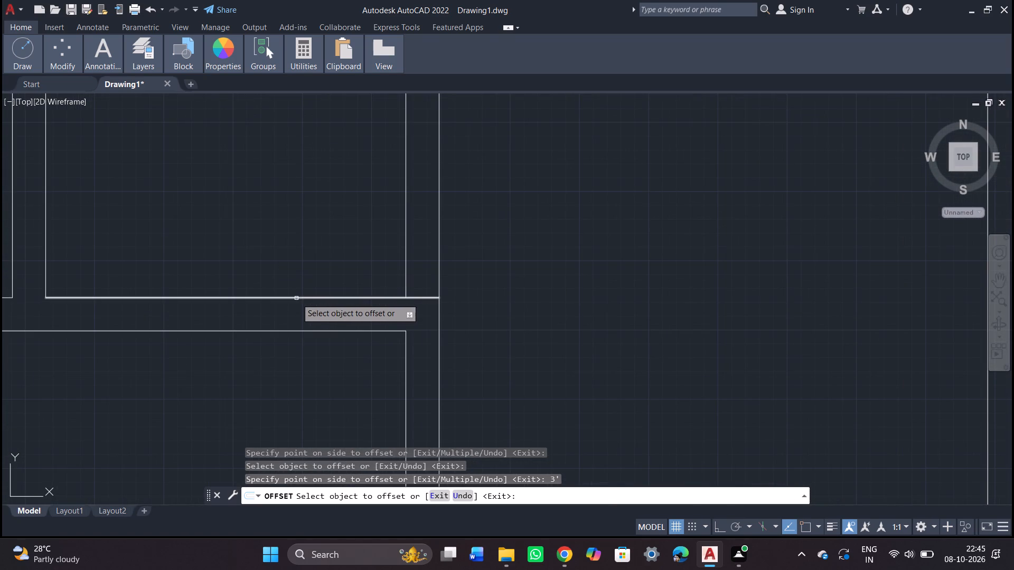
pyautogui.click(296, 297)
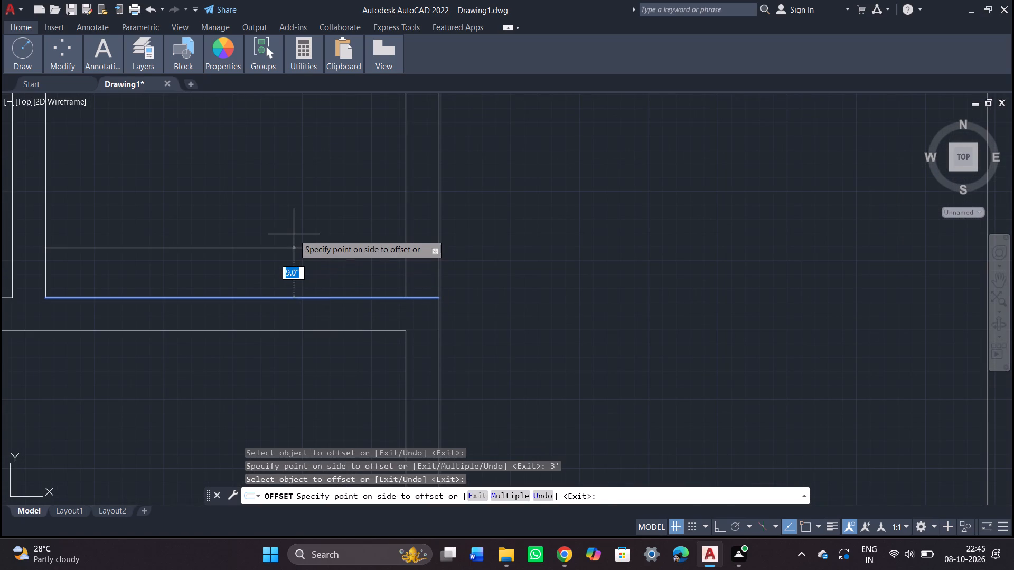
pyautogui.click(294, 234)
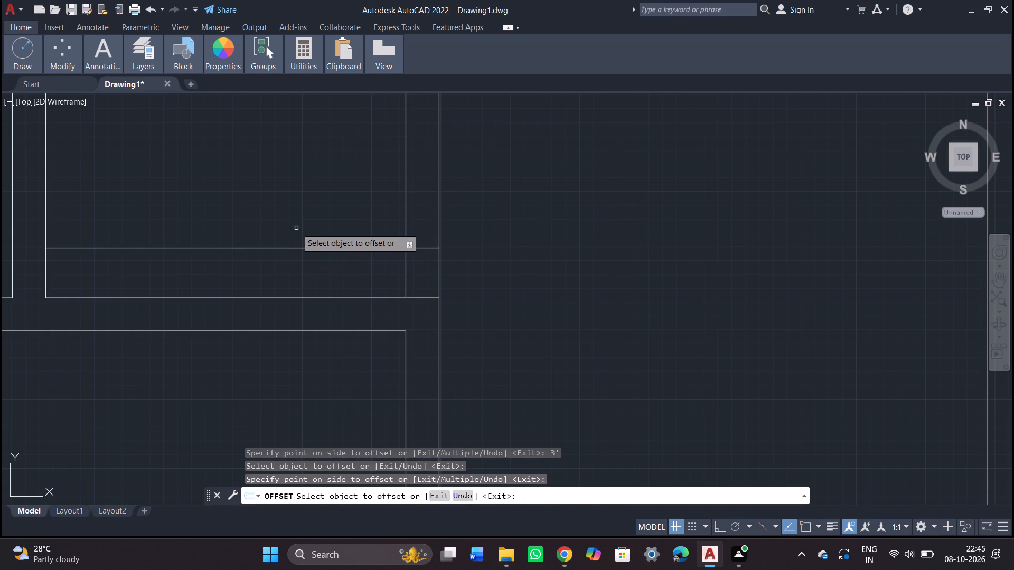
pyautogui.click(301, 248)
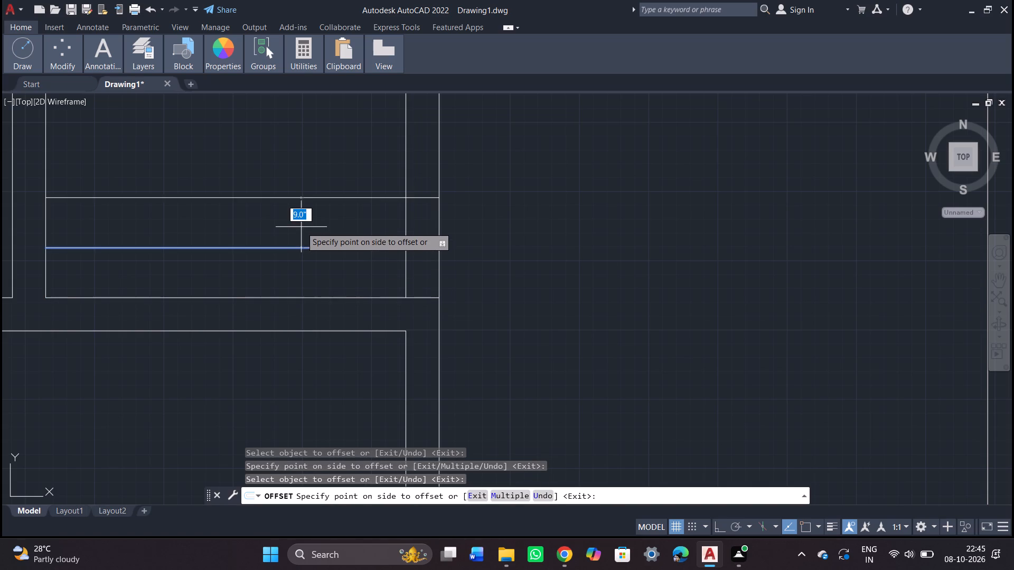
pyautogui.press('2')
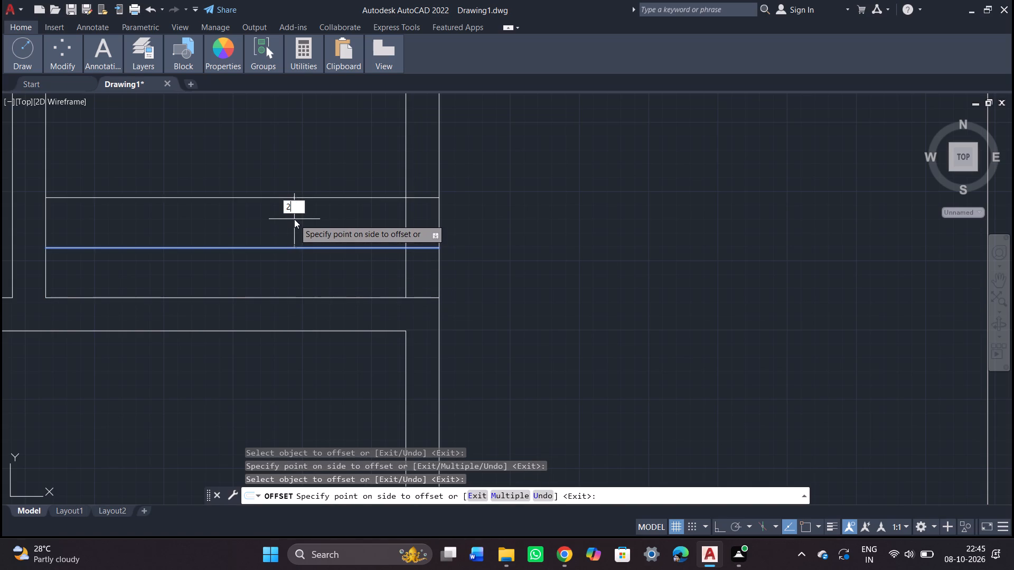
pyautogui.press("'")
pyautogui.press('6')
pyautogui.hotkey('shift', '"')
pyautogui.press('Return')
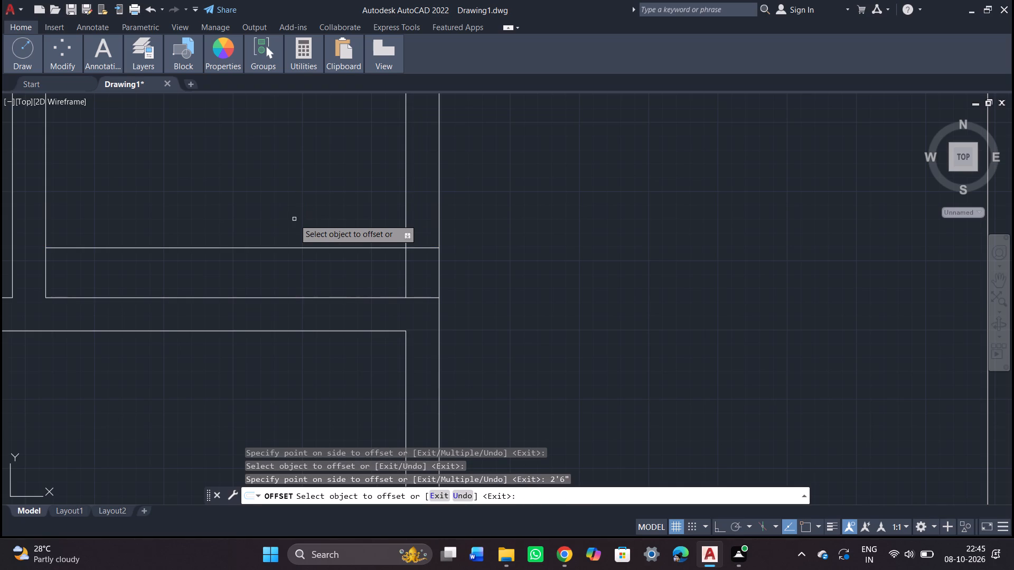
# Trim that small room's east wall between its jamb lines to cut the 2'6" opening, removing the excess jamb and corner line portions.
pyautogui.scroll(-2, 294, 221)
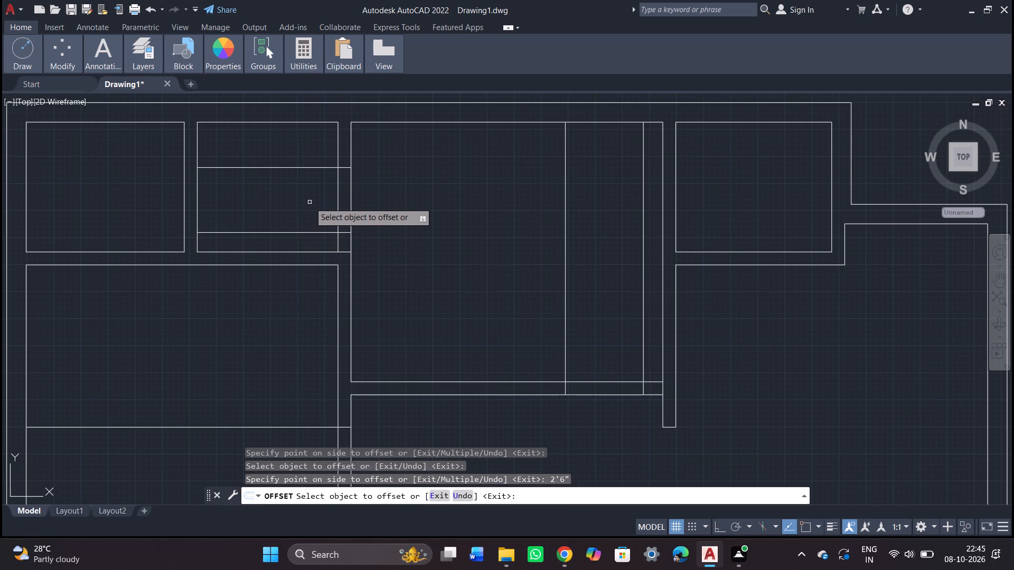
pyautogui.write('tr')
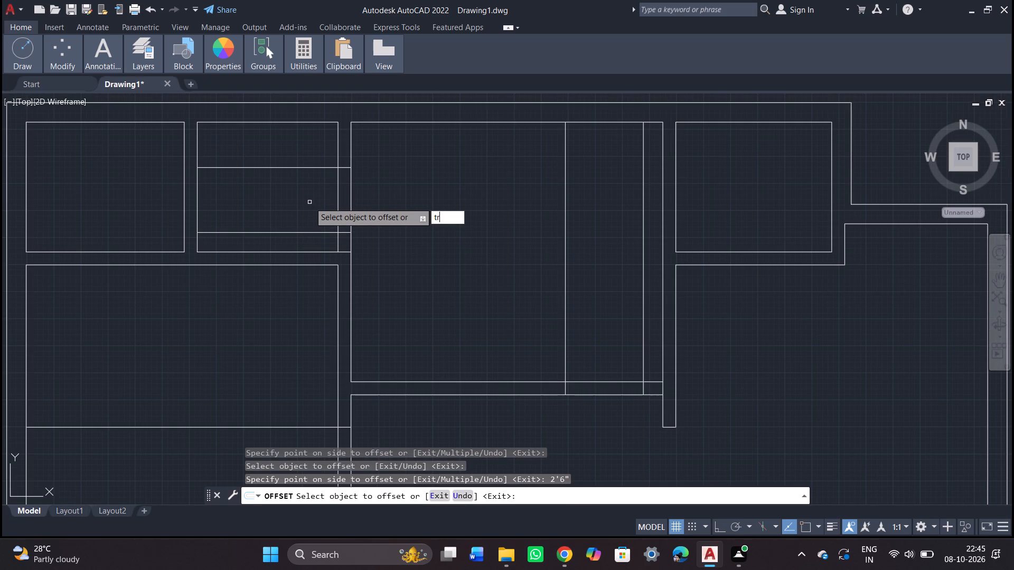
pyautogui.press('Return')
pyautogui.press('Return')
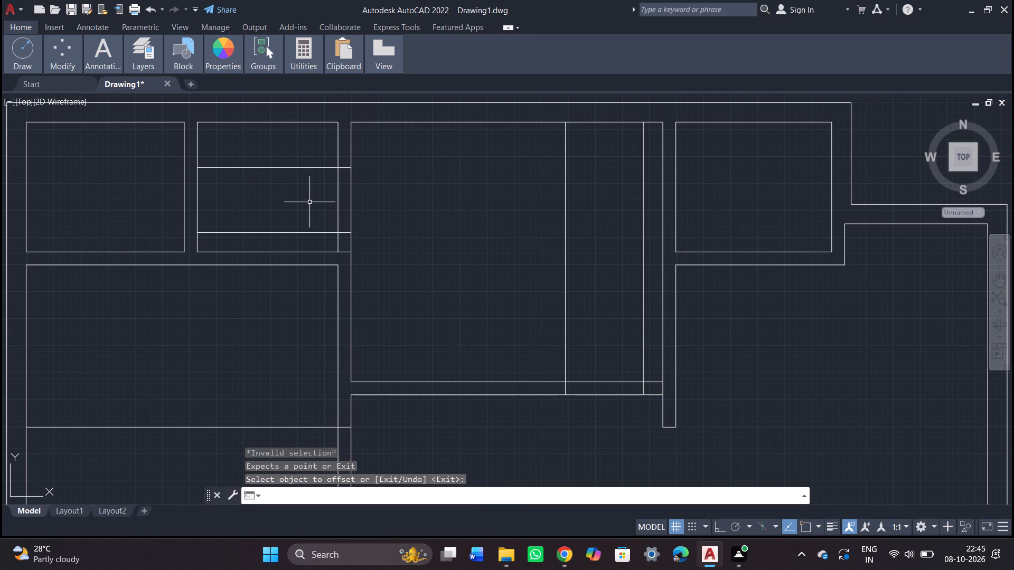
pyautogui.press('Escape')
pyautogui.write('tr')
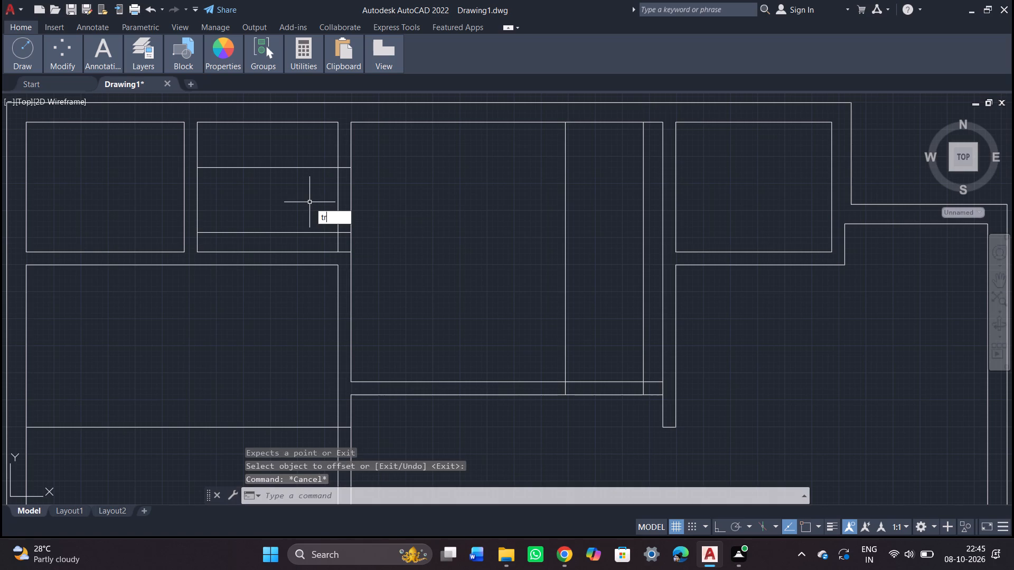
pyautogui.press('Return')
pyautogui.press('Return')
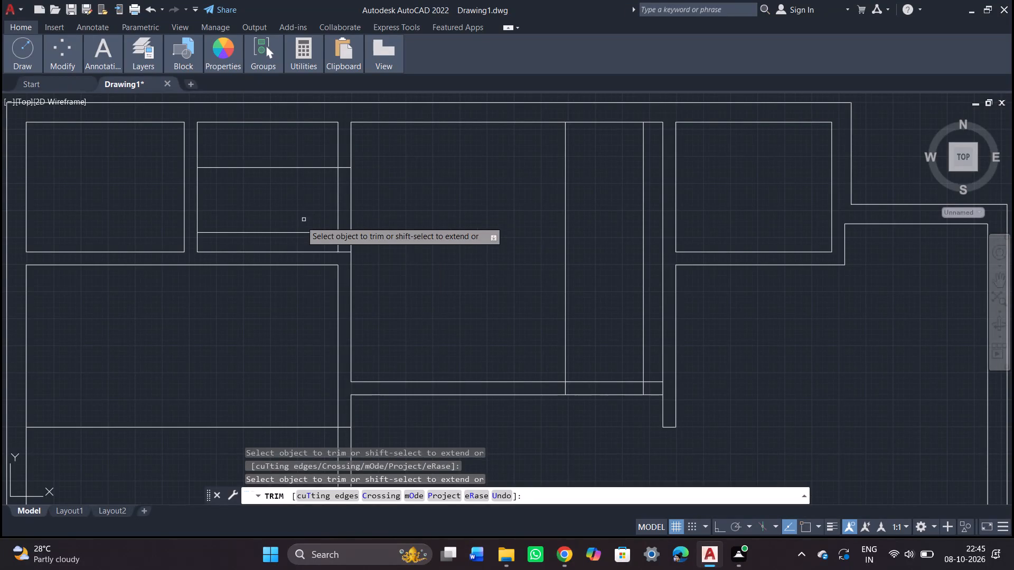
pyautogui.moveTo(292, 239); pyautogui.dragTo(335, 202)
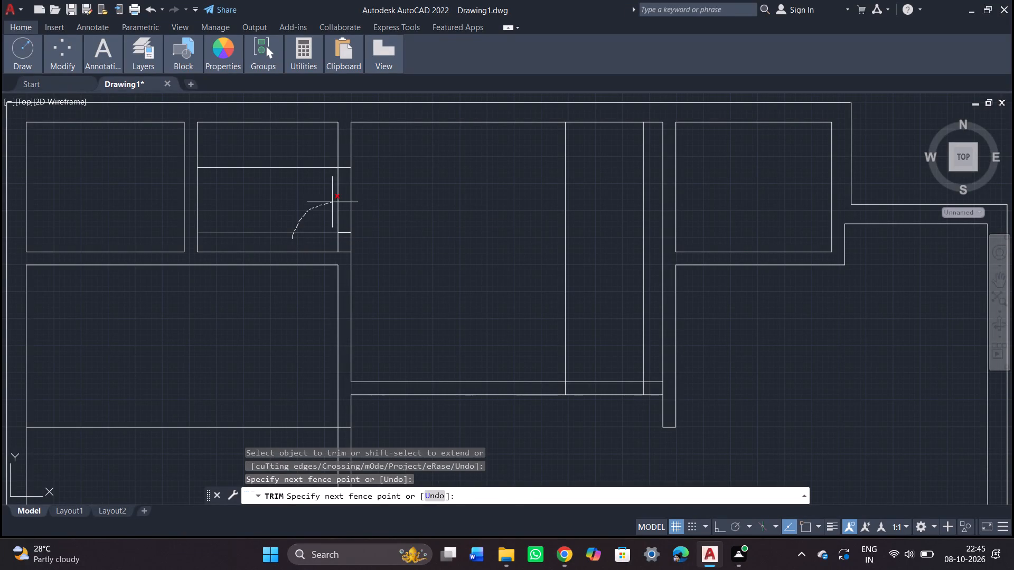
pyautogui.moveTo(335, 202); pyautogui.dragTo(296, 160)
pyautogui.click(345, 252)
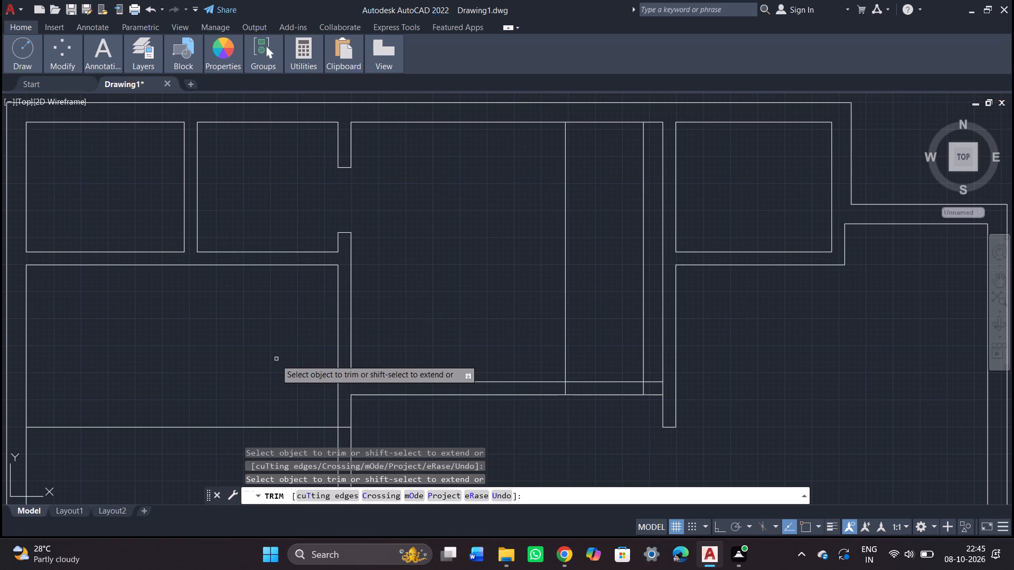
# Trim the large left room's east wall between its jamb lines to cut the 3' opening, removing the excess jamb and corner line portions.
pyautogui.moveTo(277, 357); pyautogui.dragTo(301, 146, button='middle')
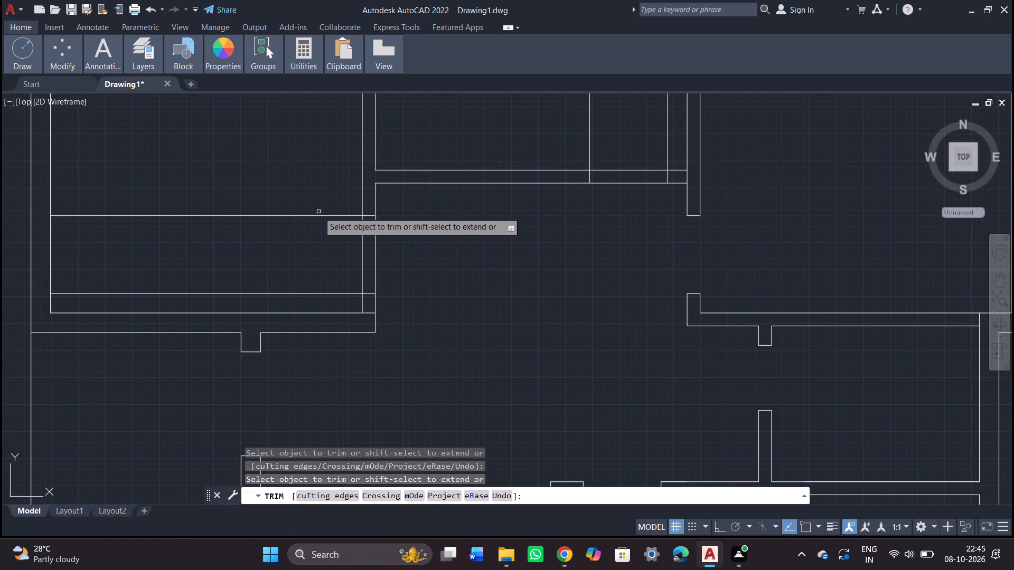
pyautogui.moveTo(287, 183); pyautogui.dragTo(240, 262)
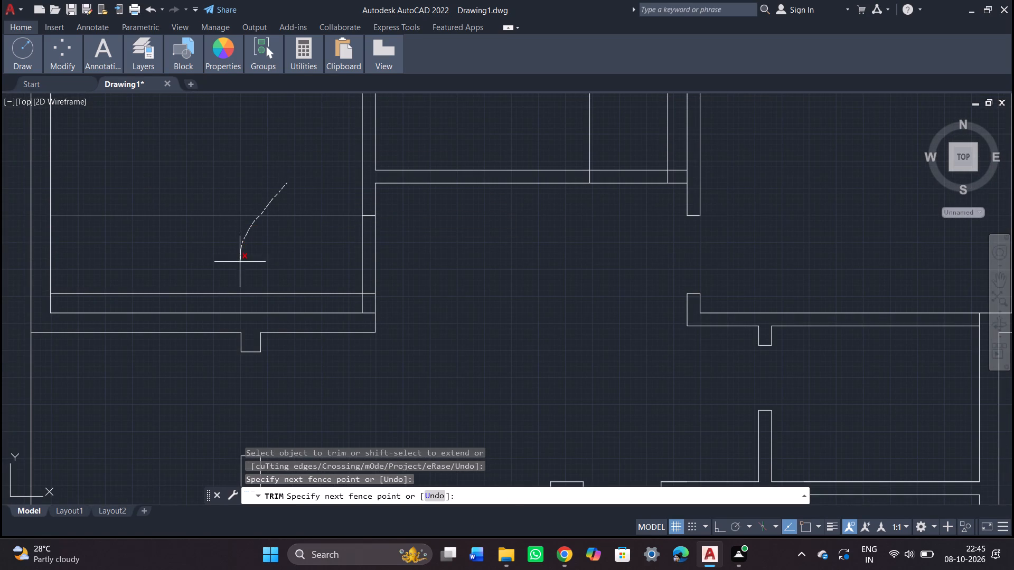
pyautogui.moveTo(240, 262); pyautogui.dragTo(355, 263)
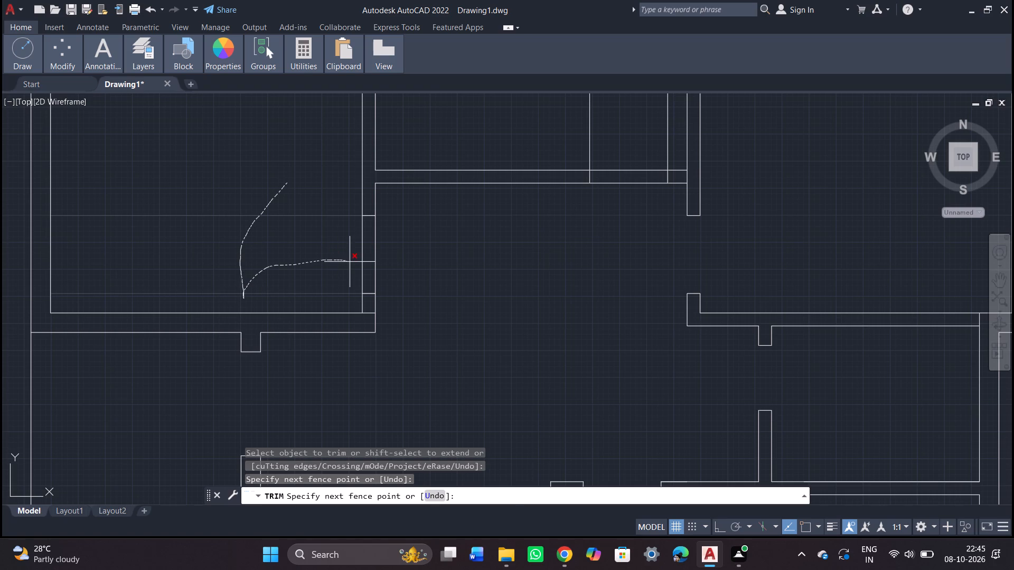
pyautogui.moveTo(355, 263); pyautogui.dragTo(409, 261)
pyautogui.click(372, 313)
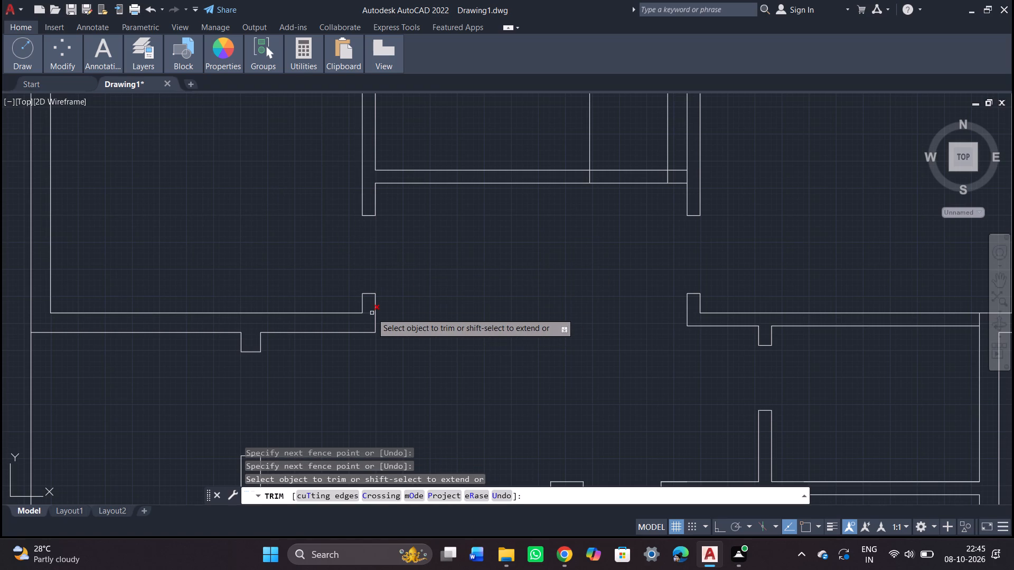
# Trim the upper central room's south wall between its jamb lines to cut the 3' opening, removing the excess jamb and wall junction lines.
pyautogui.moveTo(423, 209); pyautogui.dragTo(196, 332, button='middle')
pyautogui.scroll(1, 196, 332)
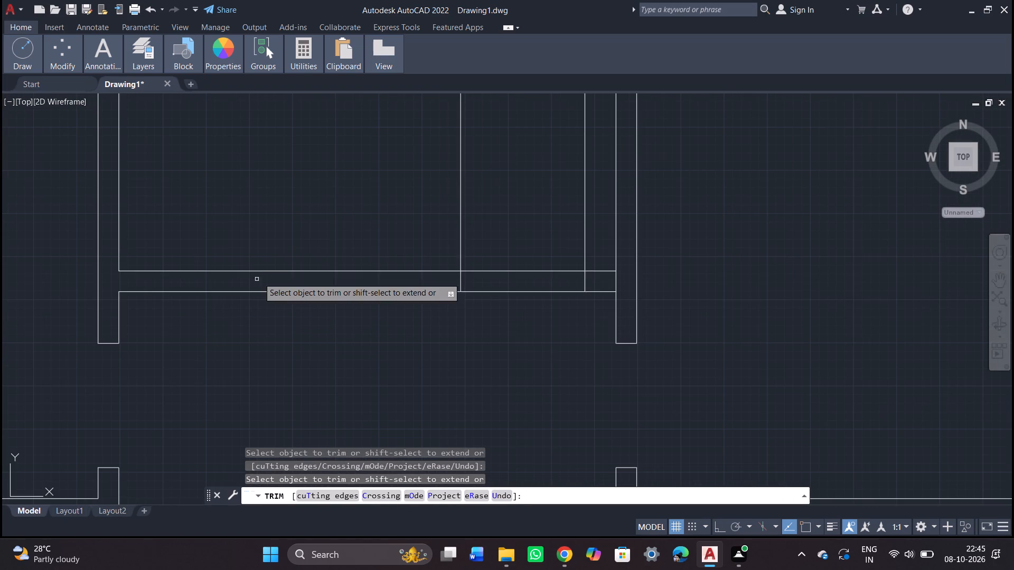
pyautogui.moveTo(327, 176); pyautogui.dragTo(545, 307)
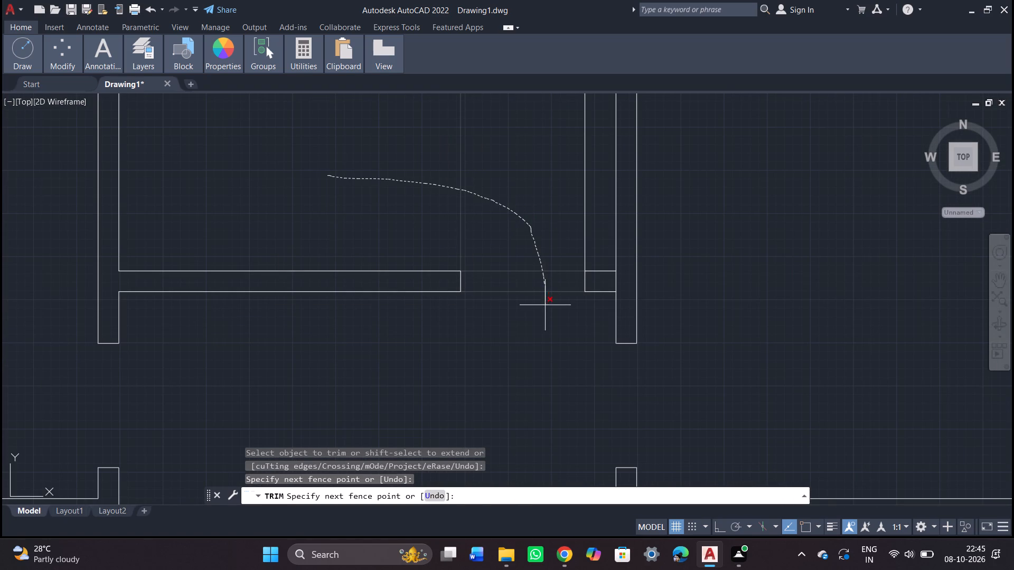
pyautogui.moveTo(545, 307); pyautogui.dragTo(593, 205)
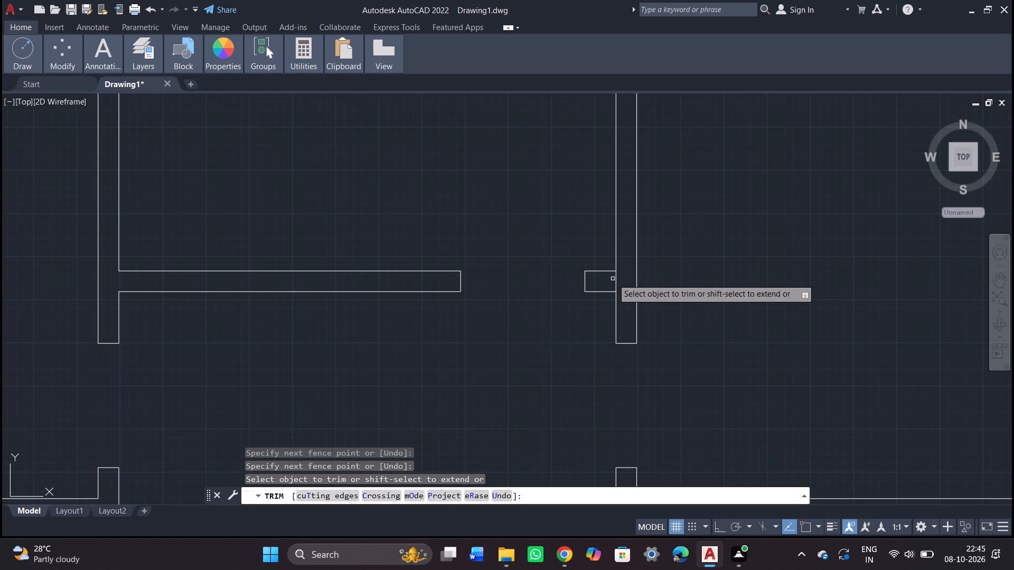
pyautogui.click(614, 281)
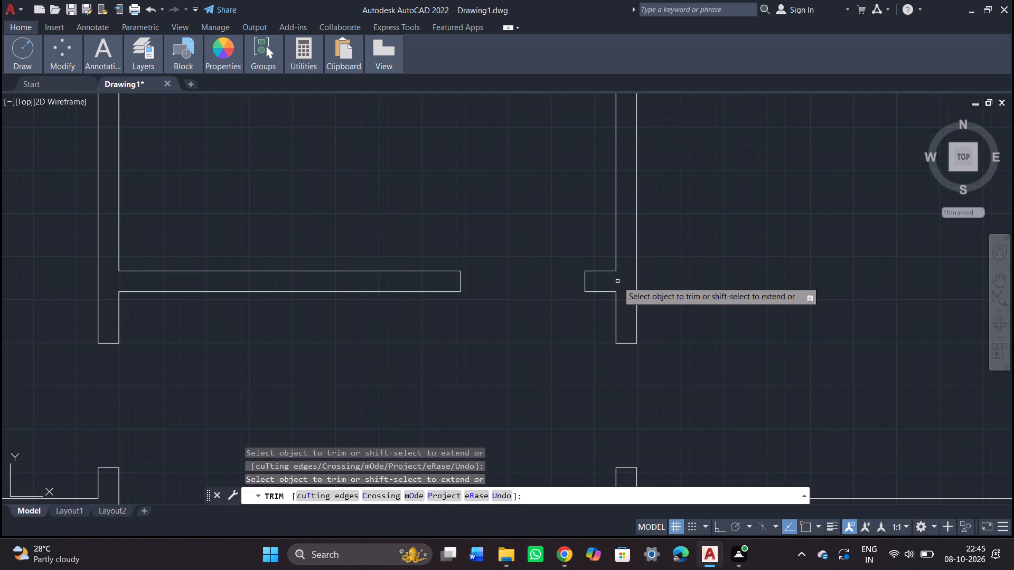
pyautogui.click(617, 281)
pyautogui.scroll(-1, 506, 236)
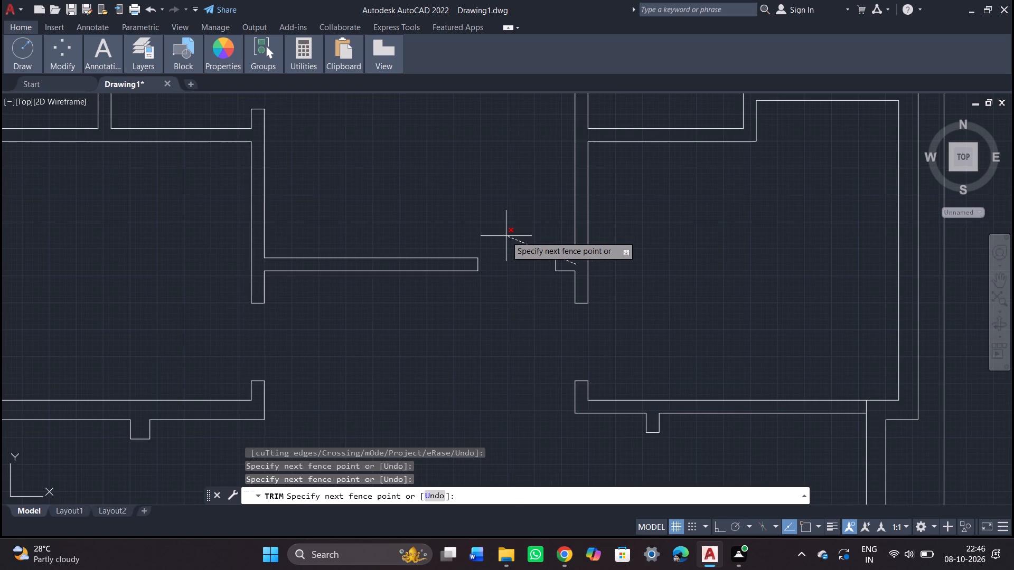
pyautogui.press('Escape')
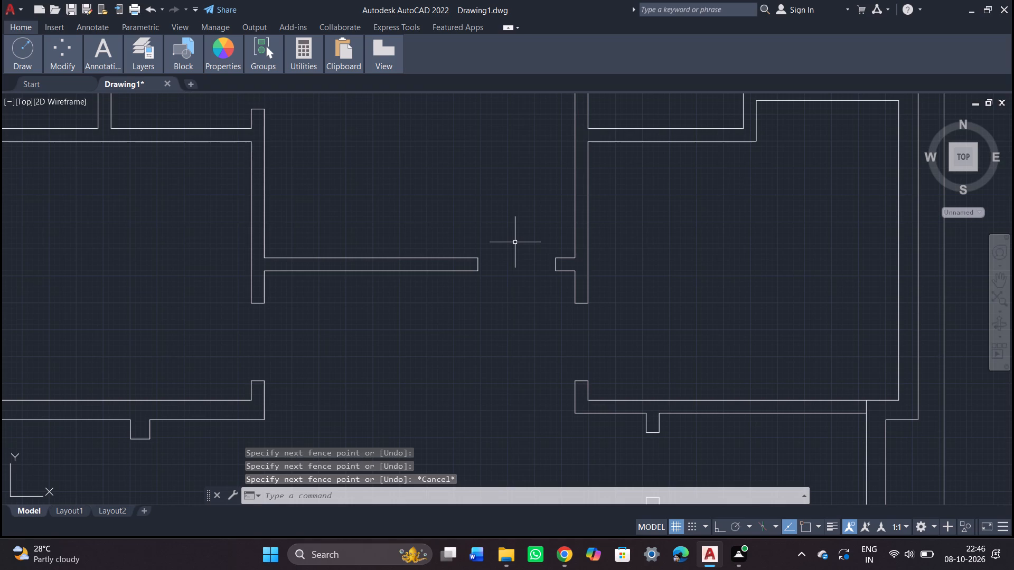
# Restart the Trim command for further wall line cleanup in the floor plan.
pyautogui.write('tr')
pyautogui.press('Return')
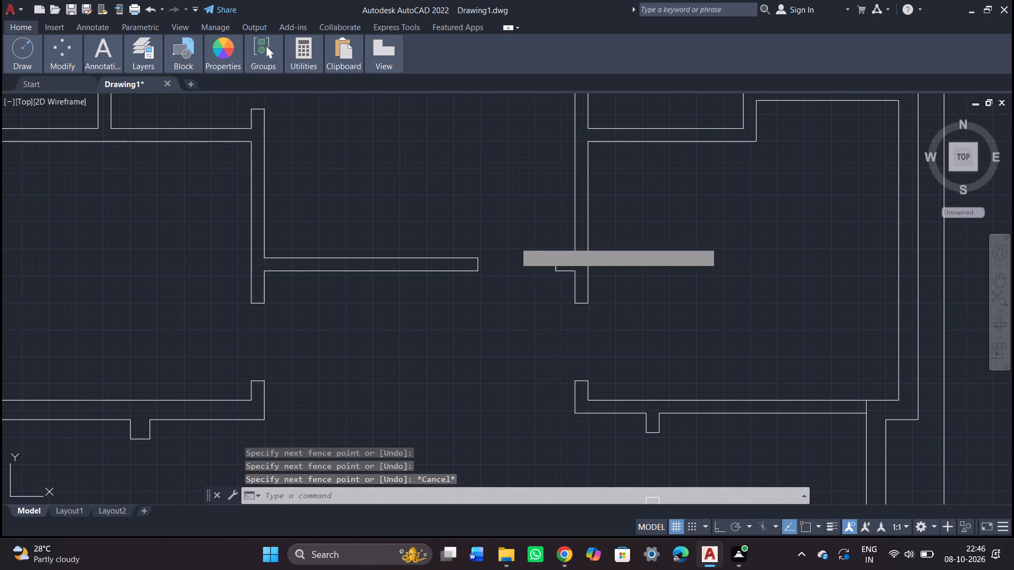
pyautogui.press('Return')
pyautogui.scroll(-2, 515, 242)
pyautogui.moveTo(514, 242); pyautogui.dragTo(491, 232, button='middle')
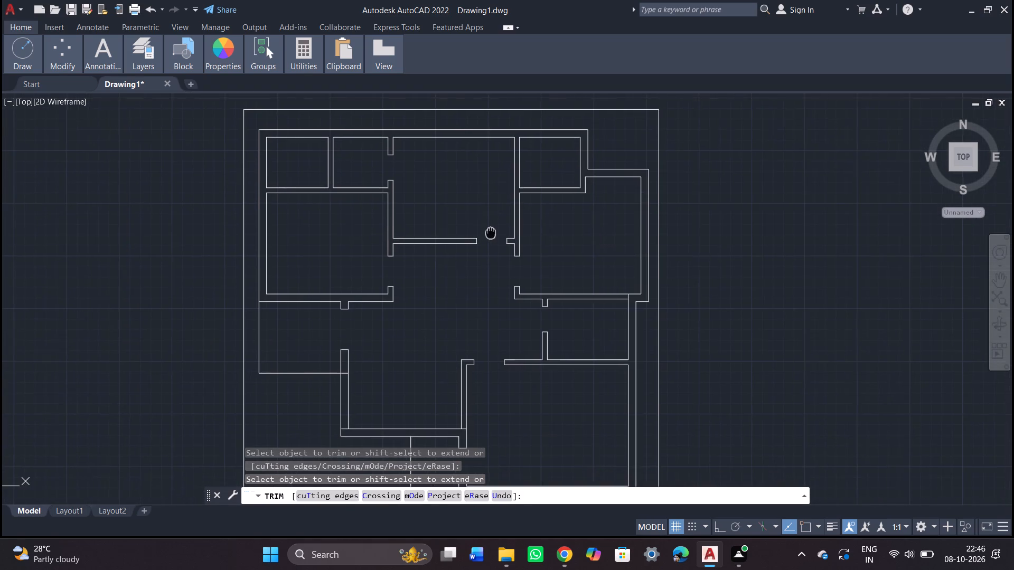
pyautogui.moveTo(491, 232); pyautogui.dragTo(438, 229, button='middle')
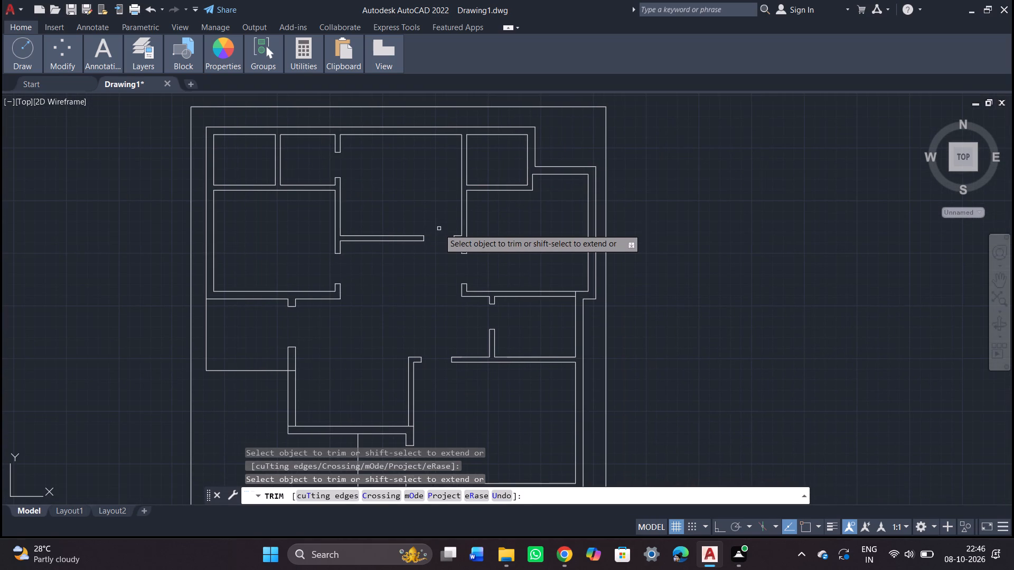
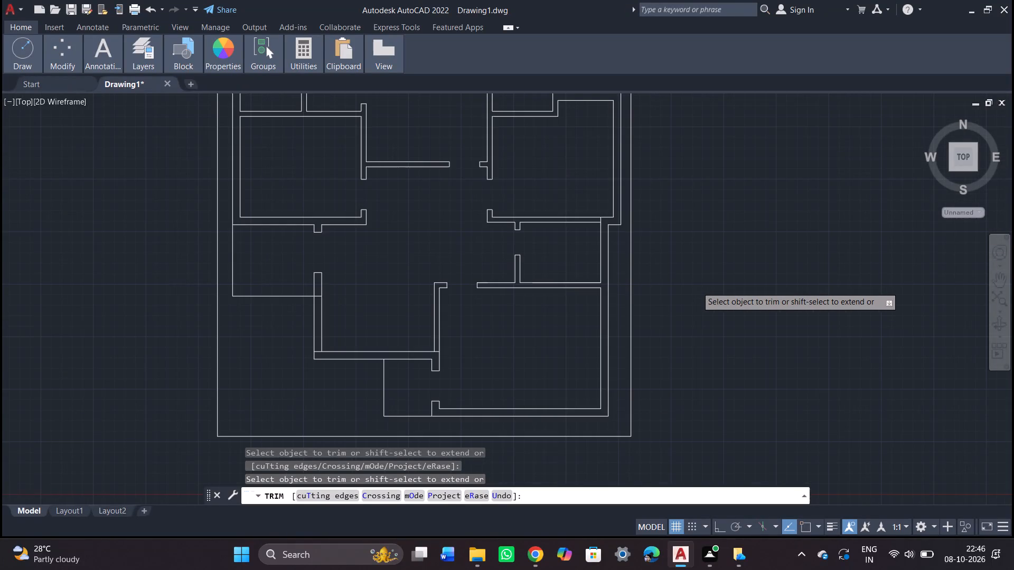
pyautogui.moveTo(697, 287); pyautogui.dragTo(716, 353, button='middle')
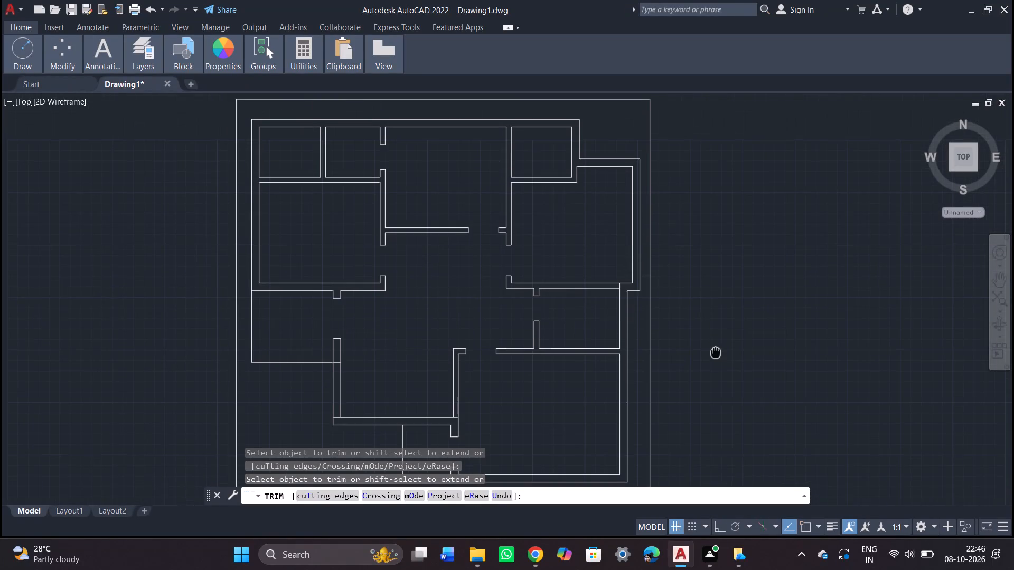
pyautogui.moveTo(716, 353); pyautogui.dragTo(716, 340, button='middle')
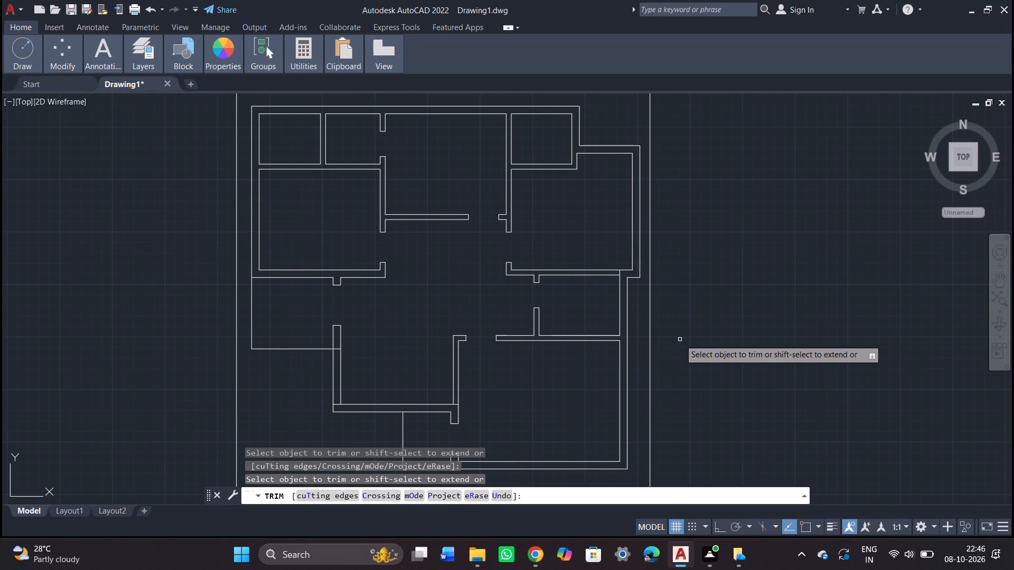
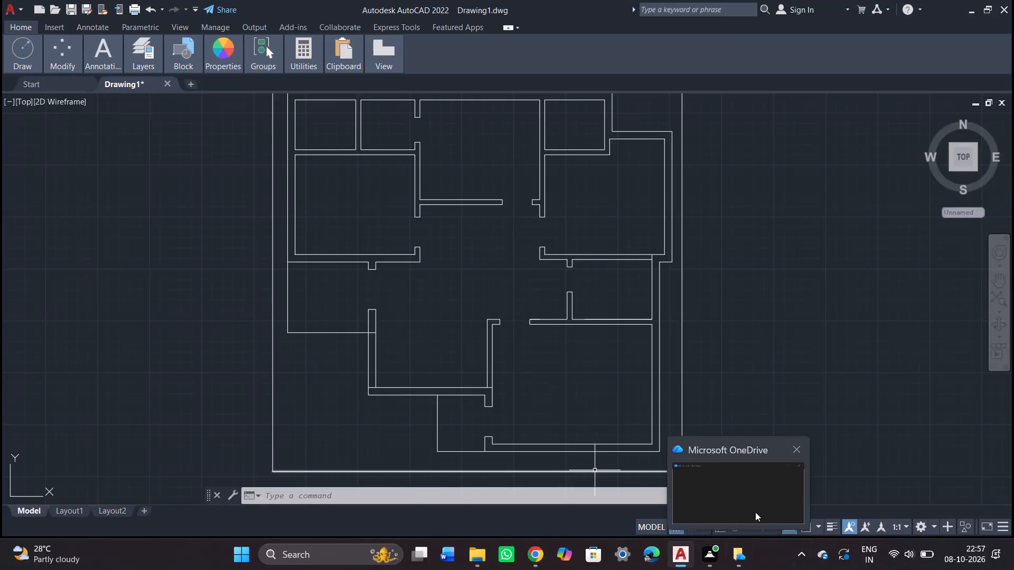
# Close the Microsoft OneDrive window.
pyautogui.click(794, 445)
pyautogui.click(794, 445)
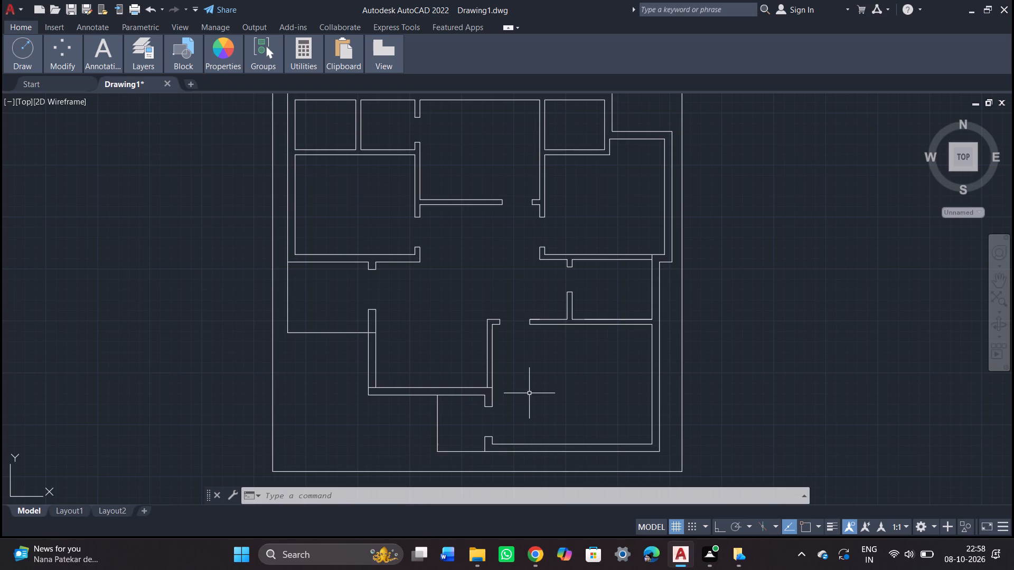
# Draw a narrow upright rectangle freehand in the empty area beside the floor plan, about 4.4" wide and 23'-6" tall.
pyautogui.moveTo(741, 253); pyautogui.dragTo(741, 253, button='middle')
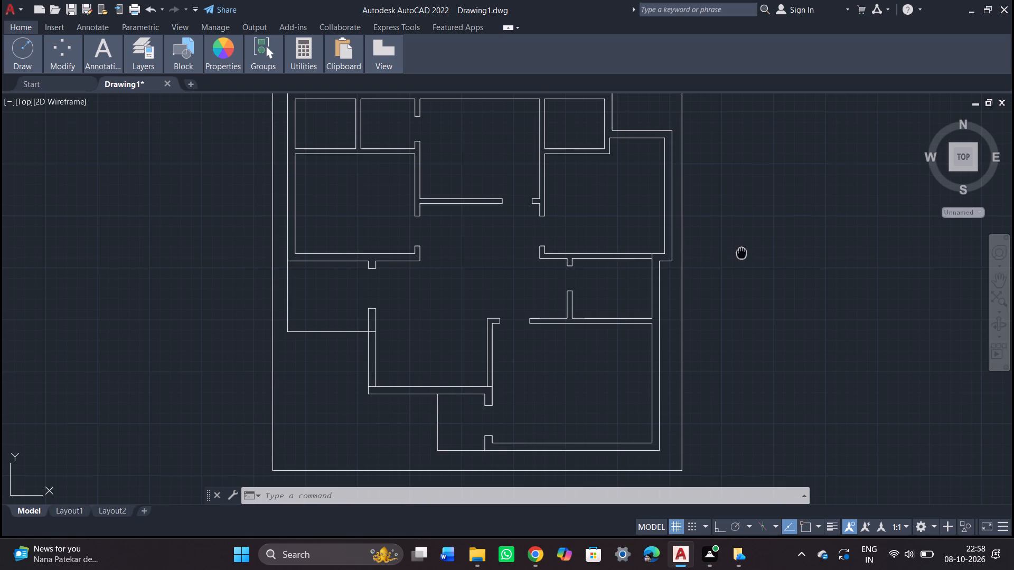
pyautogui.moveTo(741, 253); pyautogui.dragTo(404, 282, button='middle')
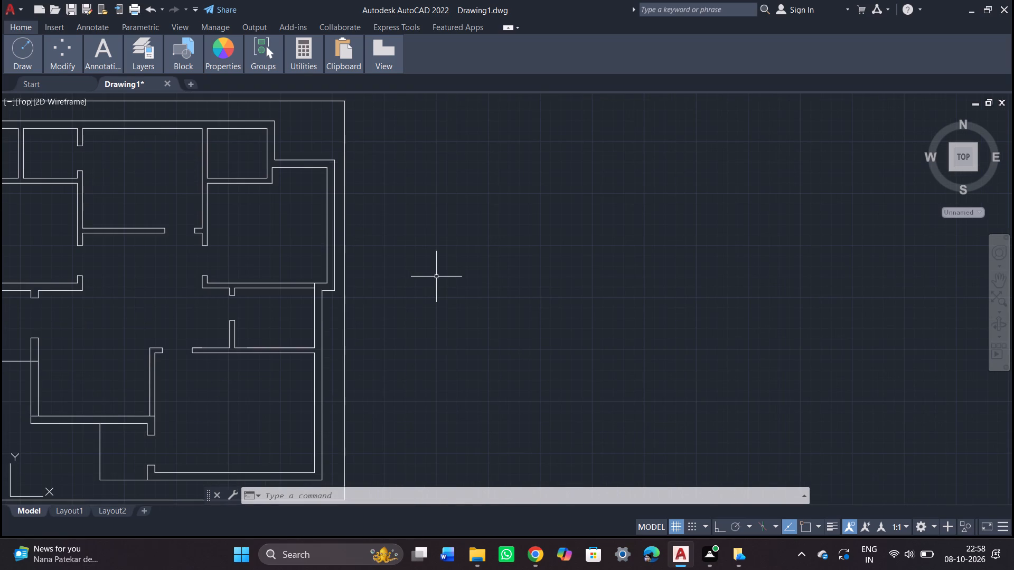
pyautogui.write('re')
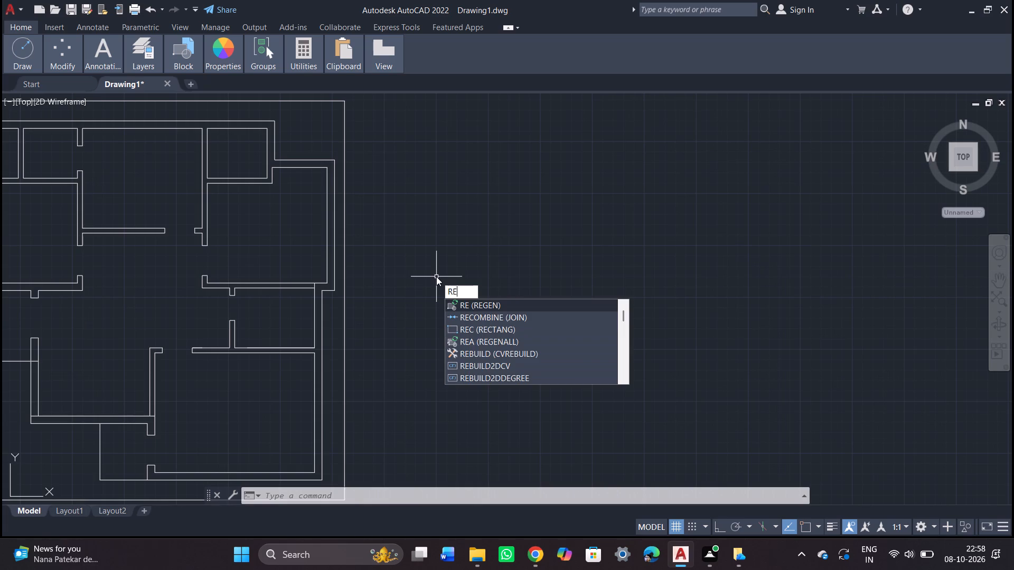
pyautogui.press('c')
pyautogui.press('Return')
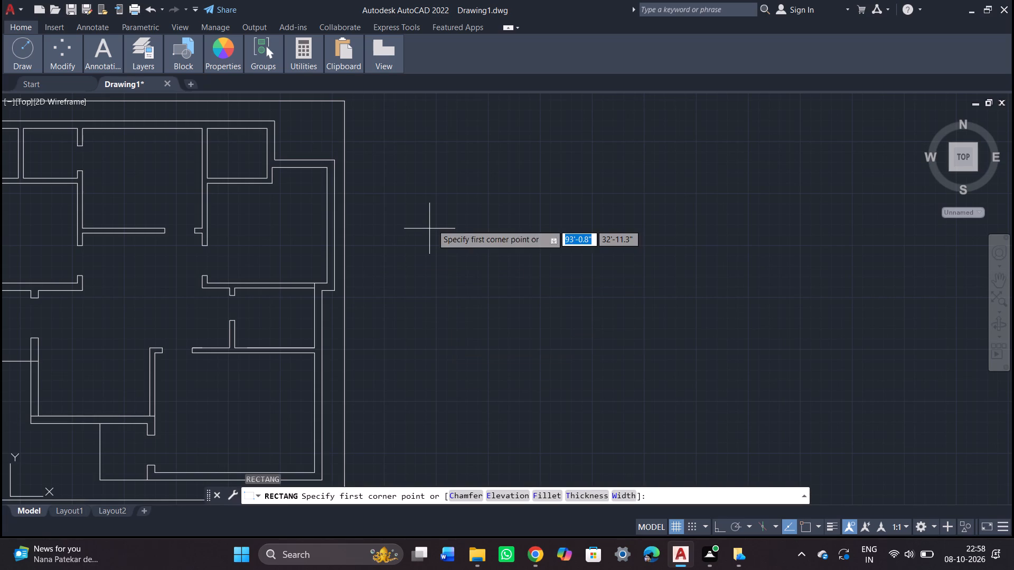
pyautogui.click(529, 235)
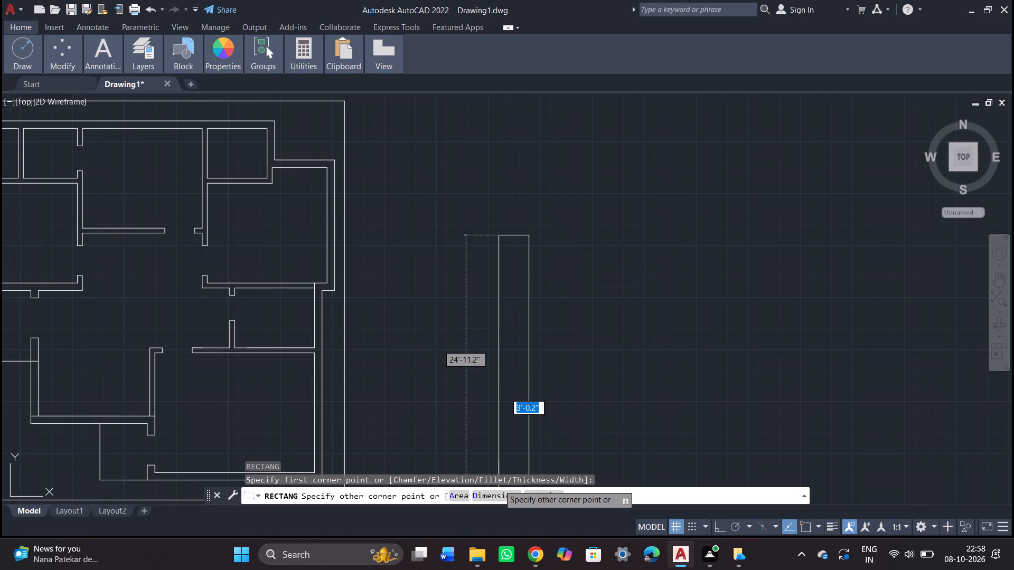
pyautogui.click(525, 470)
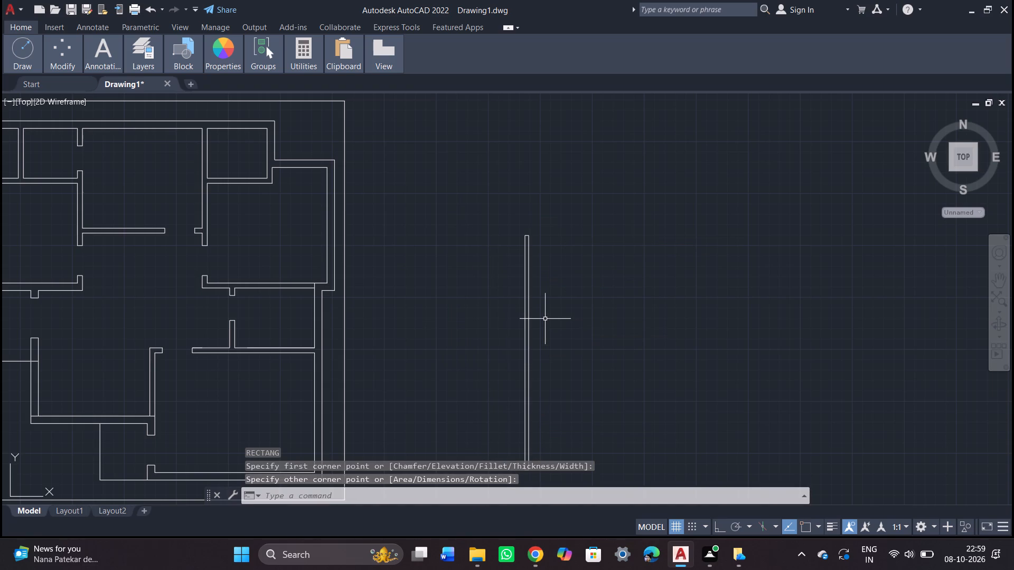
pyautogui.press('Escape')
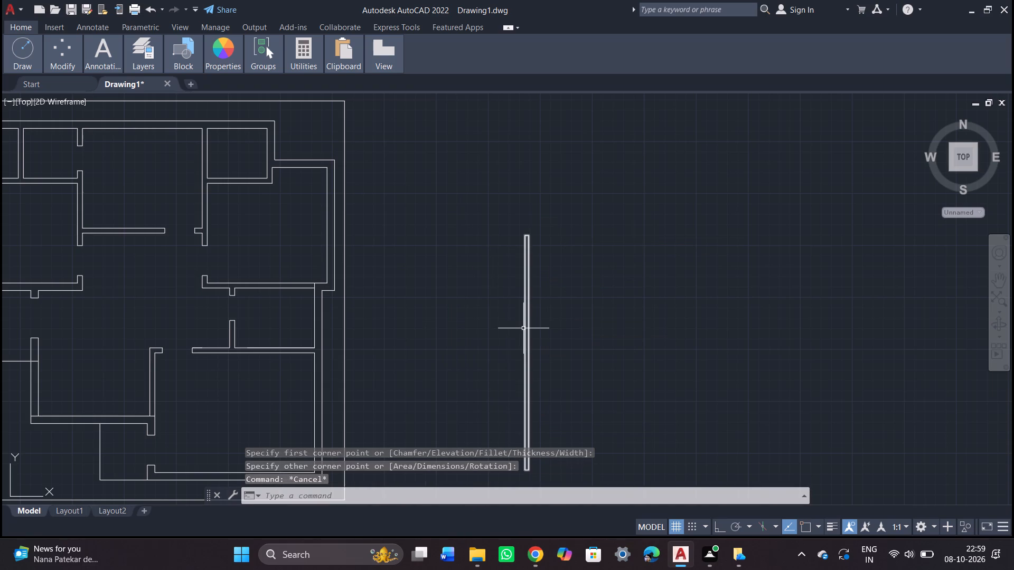
# Measure the width and height of the narrow rectangle beside the plan with Quick measure.
pyautogui.scroll(2, 524, 321)
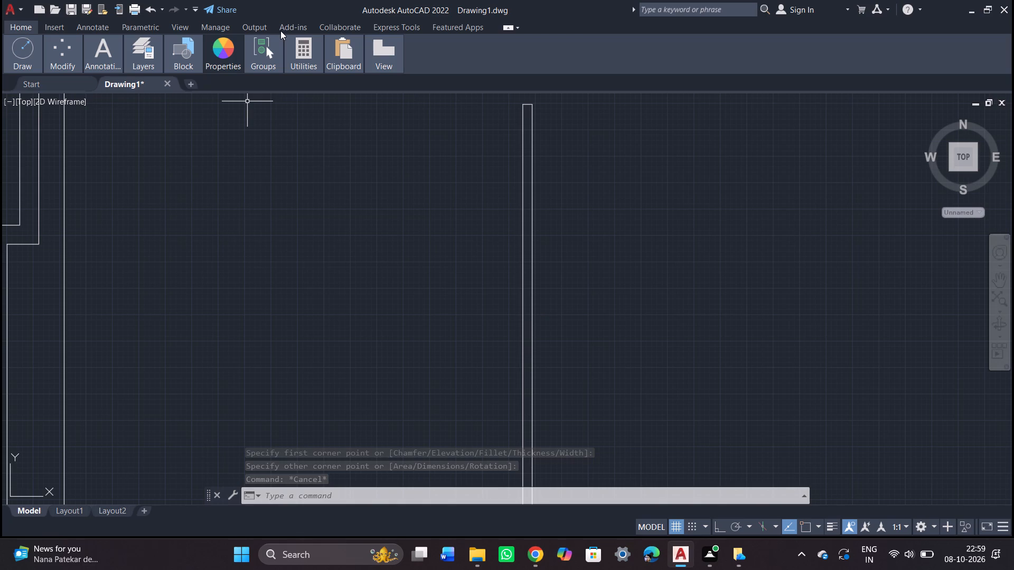
pyautogui.click(303, 58)
pyautogui.click(309, 87)
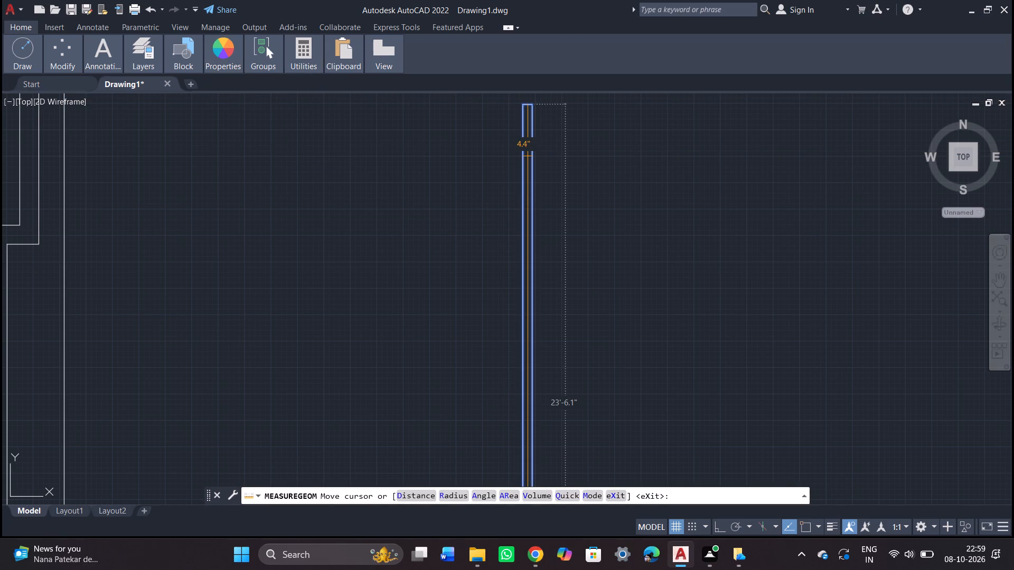
pyautogui.press('Escape')
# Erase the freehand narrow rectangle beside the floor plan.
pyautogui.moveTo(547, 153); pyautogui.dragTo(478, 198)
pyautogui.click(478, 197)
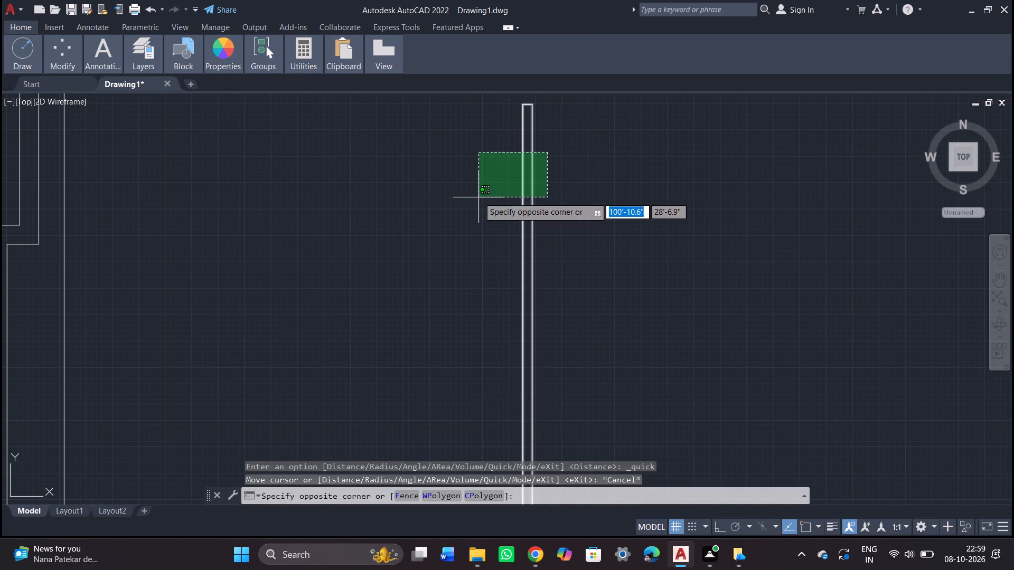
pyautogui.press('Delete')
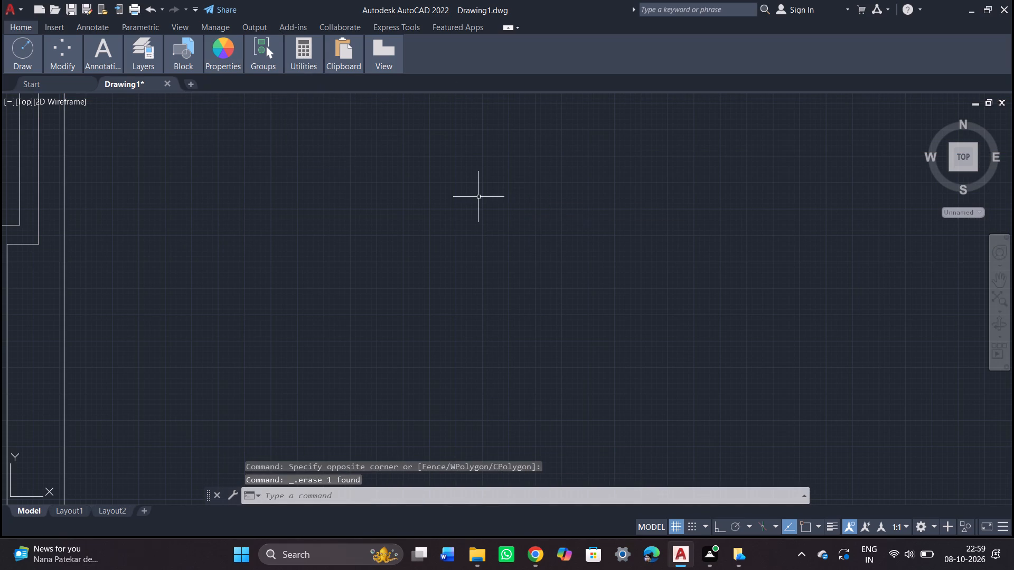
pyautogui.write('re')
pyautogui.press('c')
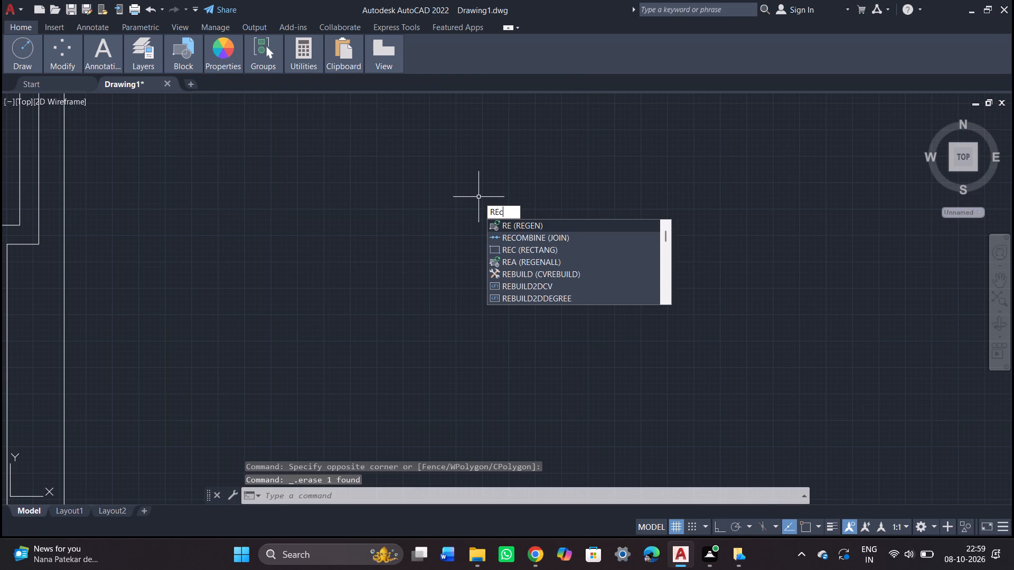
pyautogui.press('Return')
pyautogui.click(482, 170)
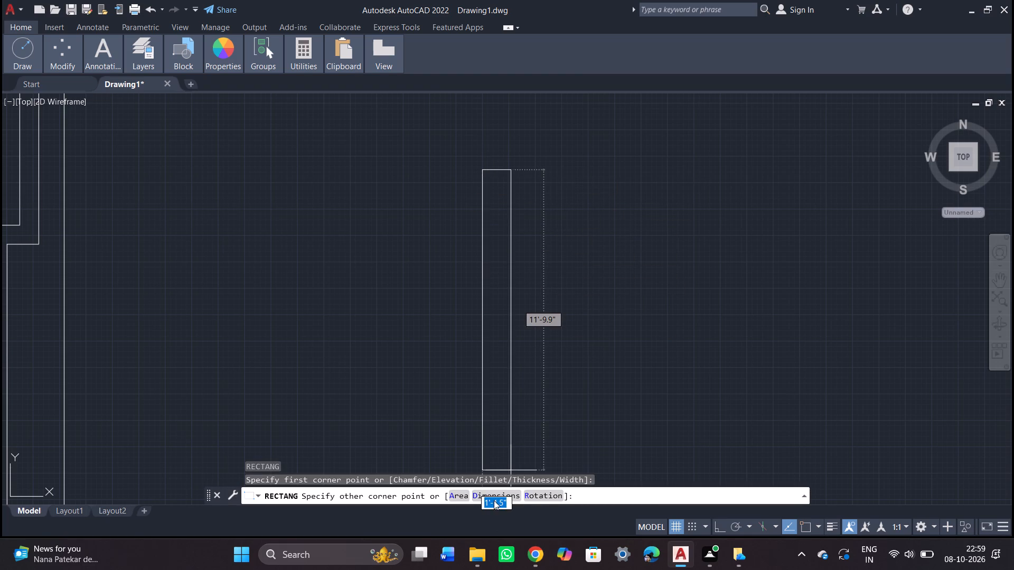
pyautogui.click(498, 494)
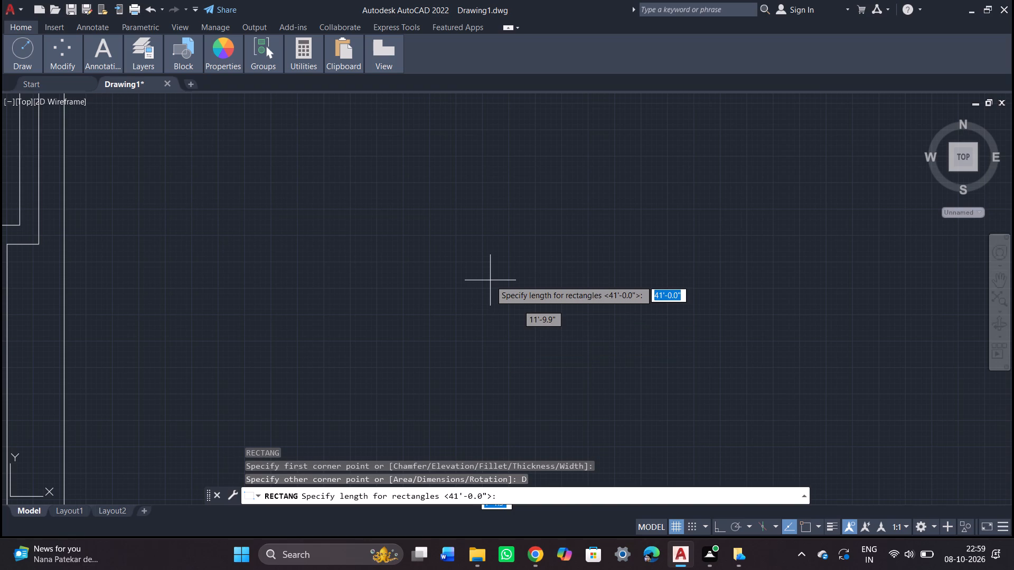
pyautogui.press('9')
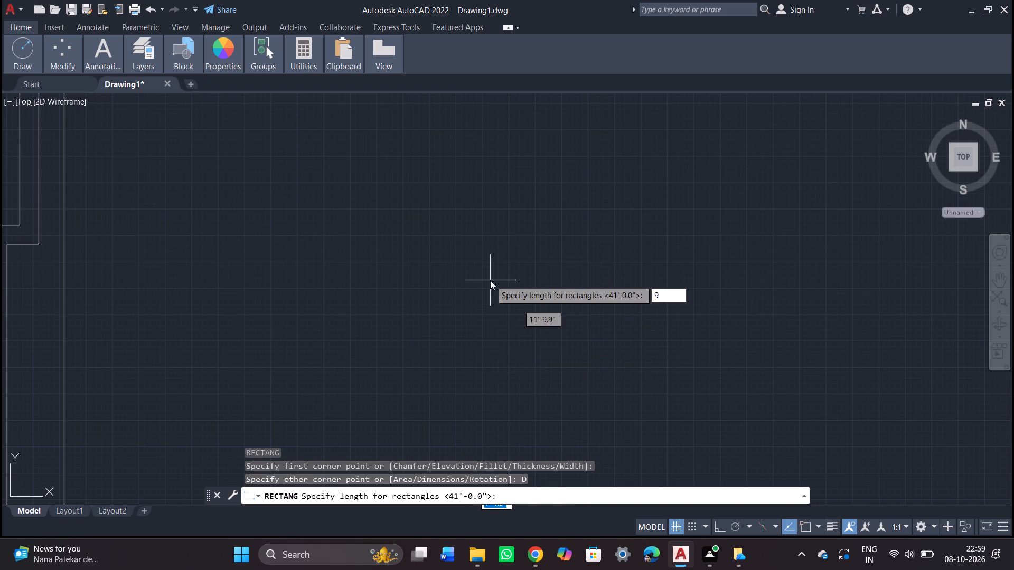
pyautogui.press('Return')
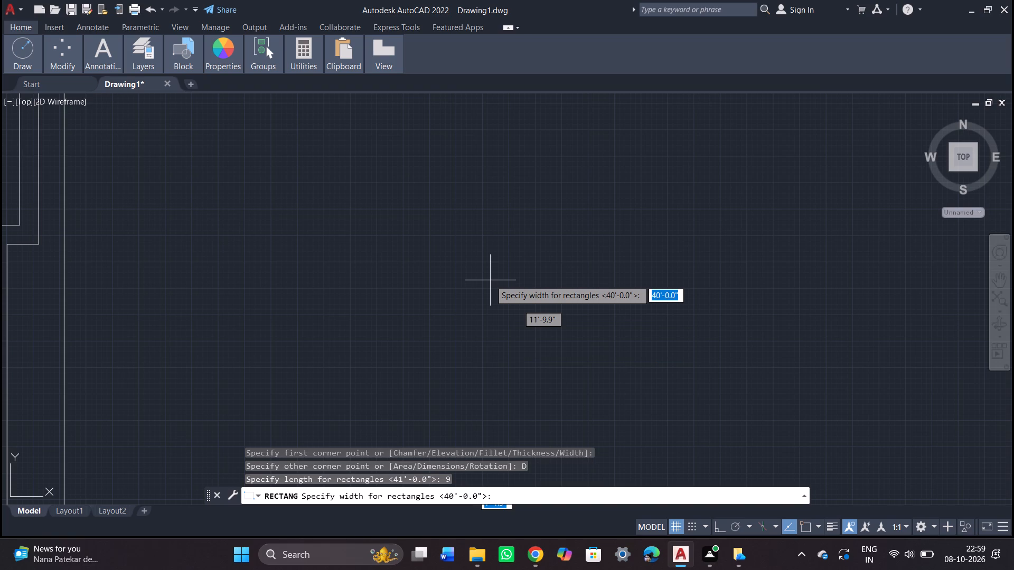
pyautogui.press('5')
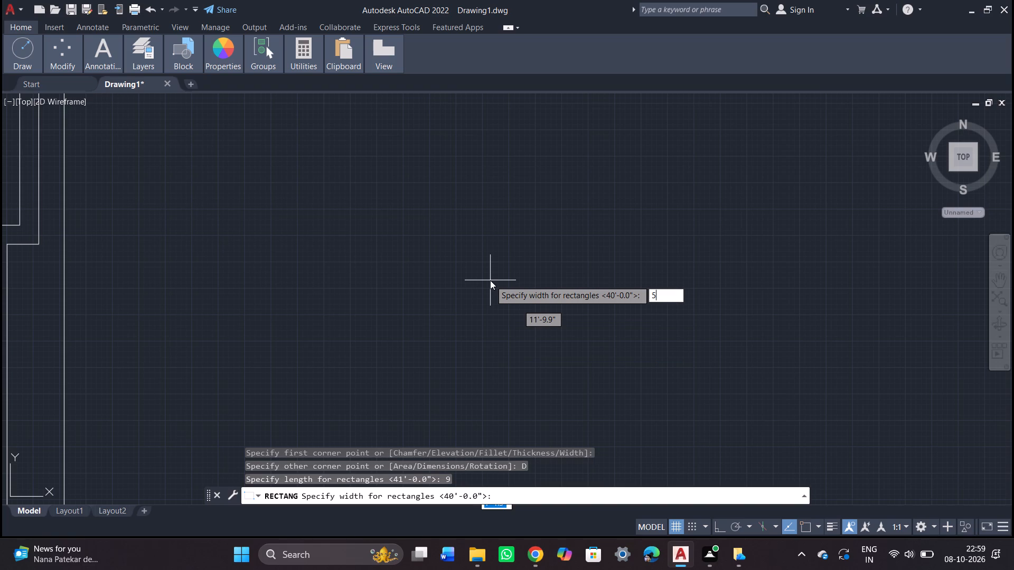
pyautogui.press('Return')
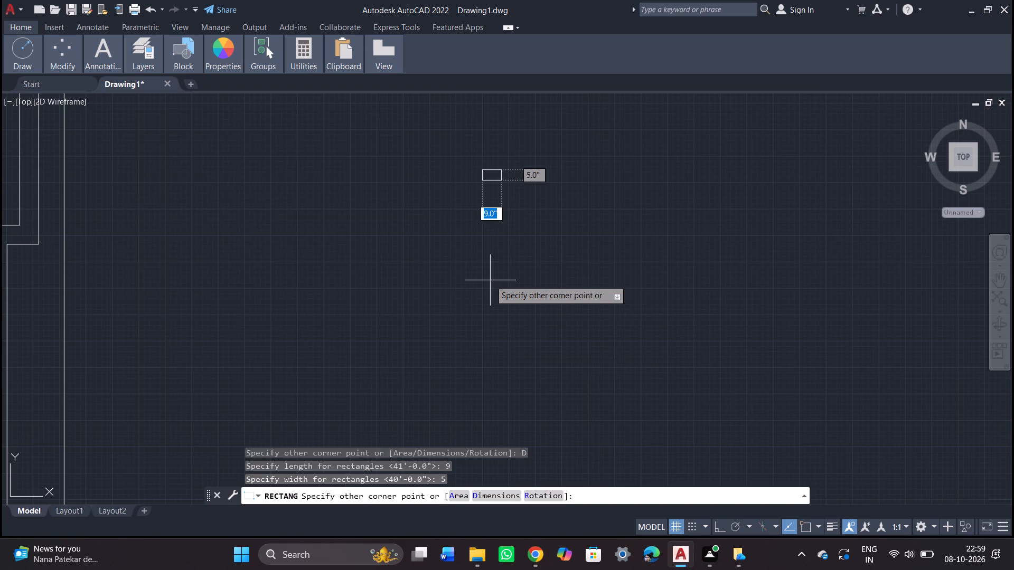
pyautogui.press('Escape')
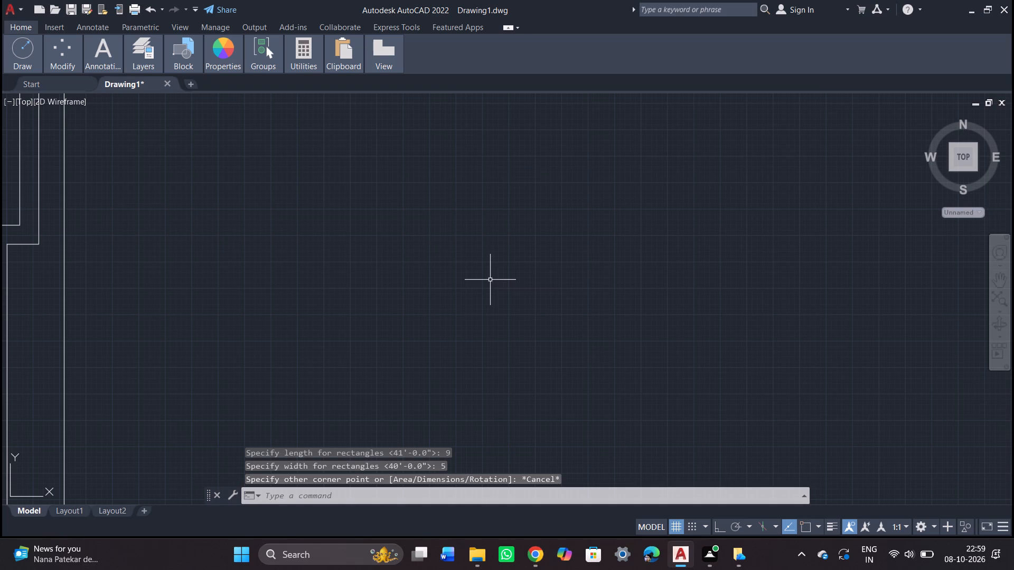
# Draw an upright rectangle in the empty area beside the floor plan using Dimensions, with length 9" and width 5'.
pyautogui.write('rec')
pyautogui.press('Return')
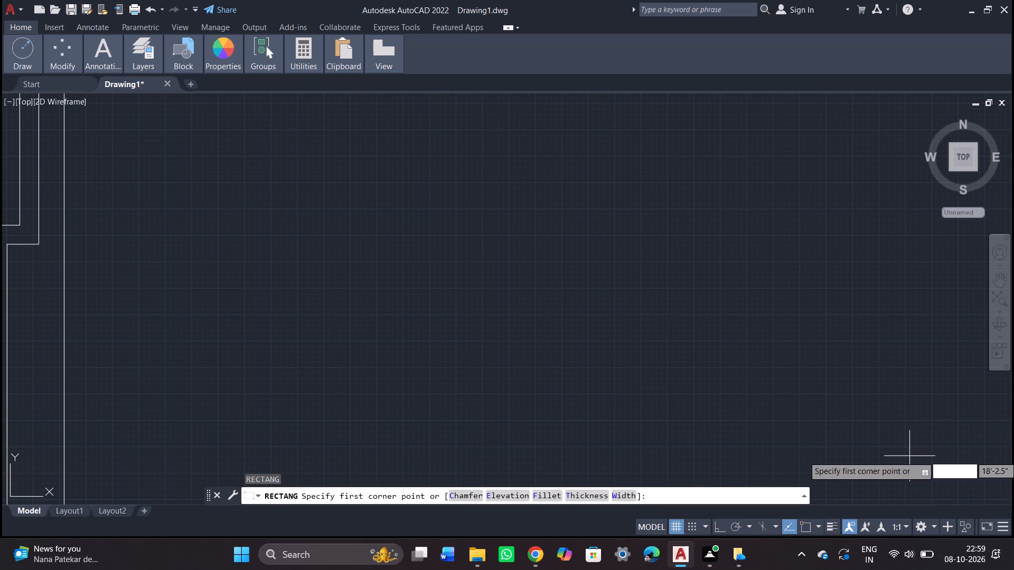
pyautogui.click(501, 179)
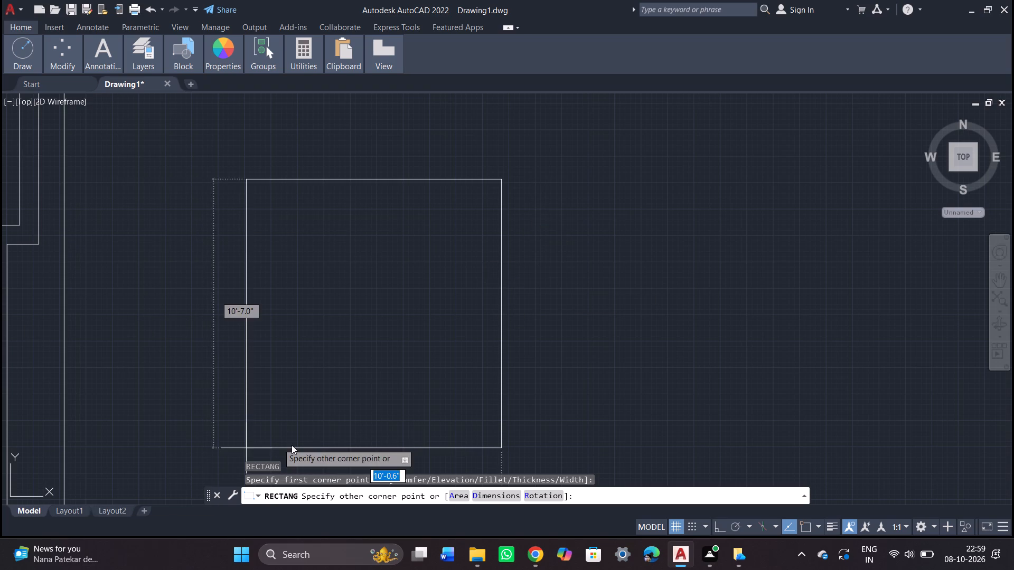
pyautogui.click(483, 493)
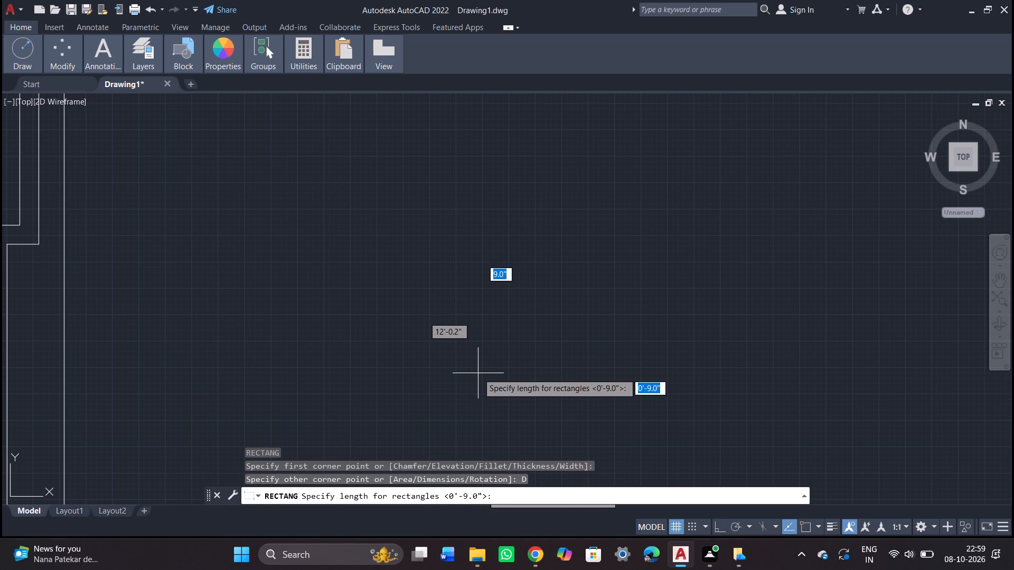
pyautogui.press('9')
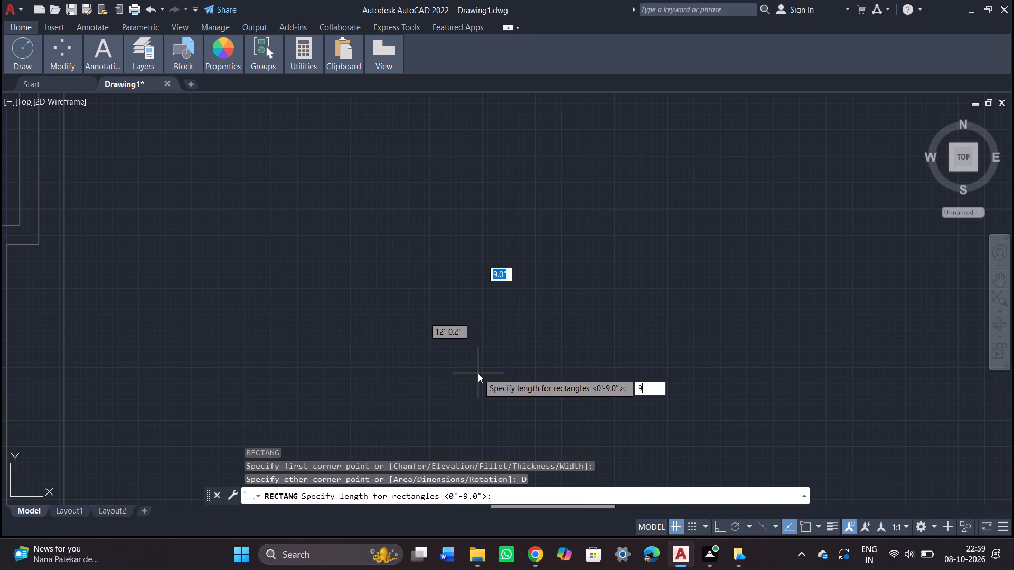
pyautogui.press('Return')
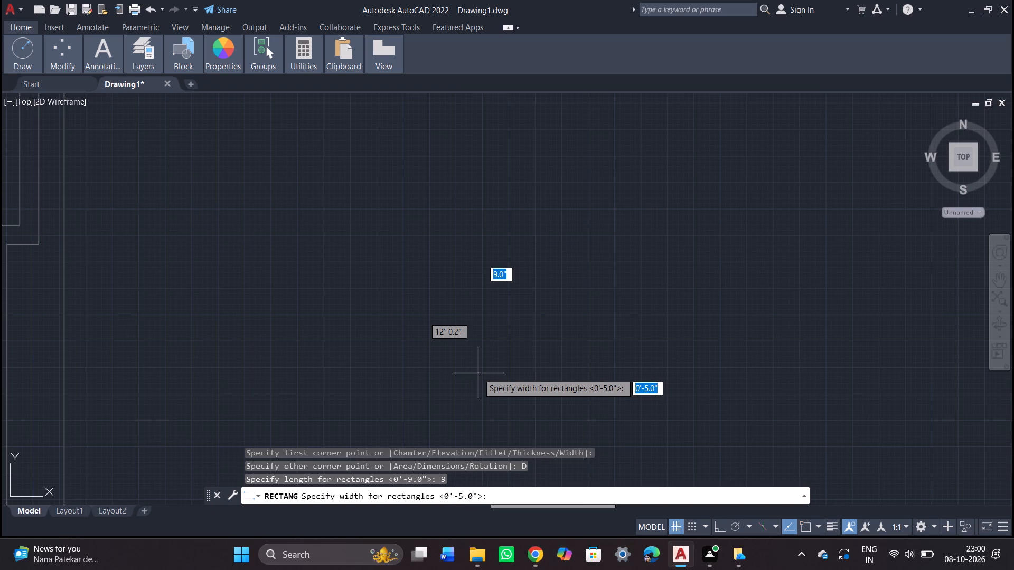
pyautogui.press('5')
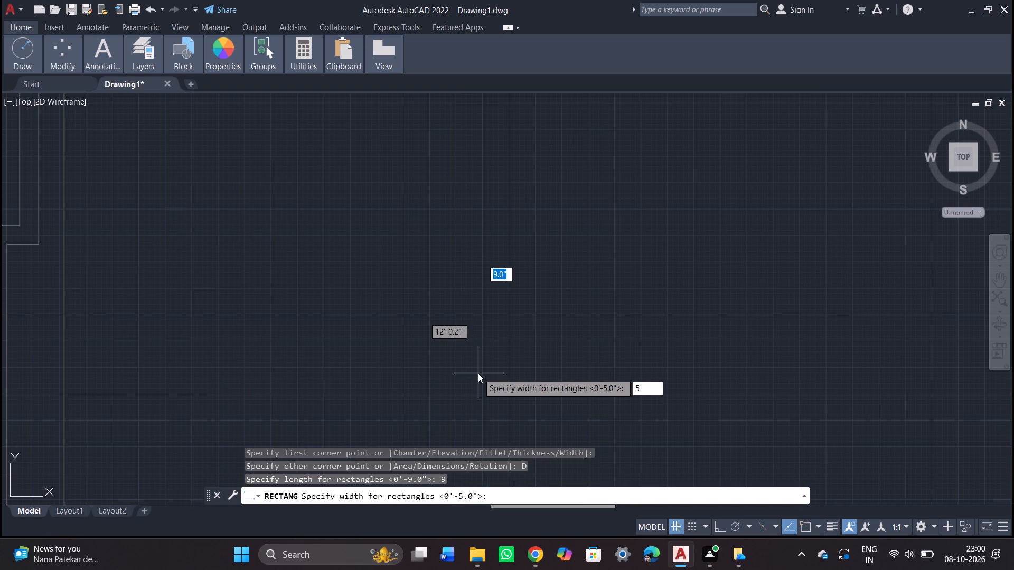
pyautogui.press("'")
pyautogui.press('Return')
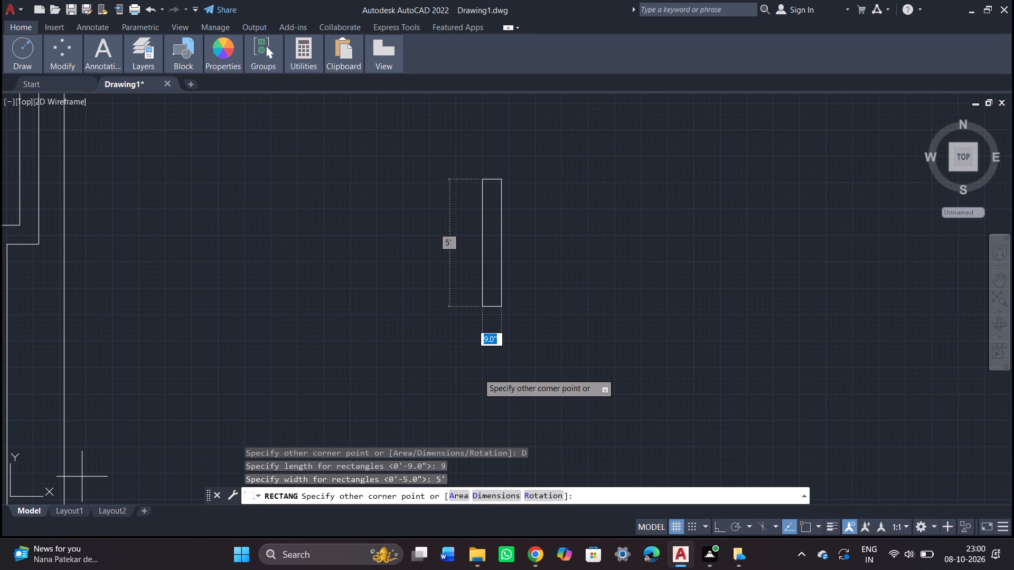
pyautogui.click(565, 324)
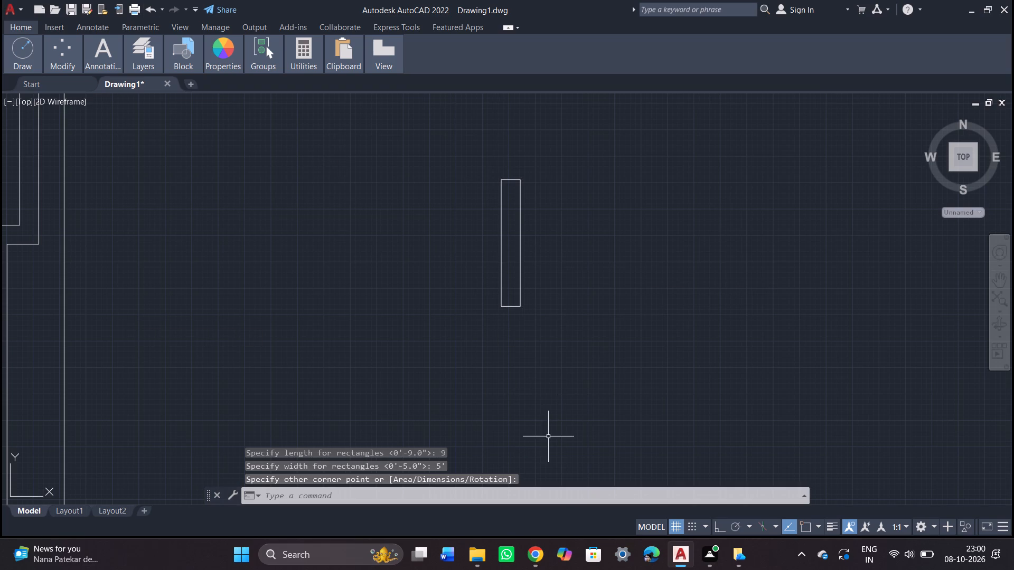
# Draw an upright rectangle below the 9" by 5' one using Dimensions, with length 9" and width 3'.
pyautogui.write('re')
pyautogui.press('c')
pyautogui.press('Return')
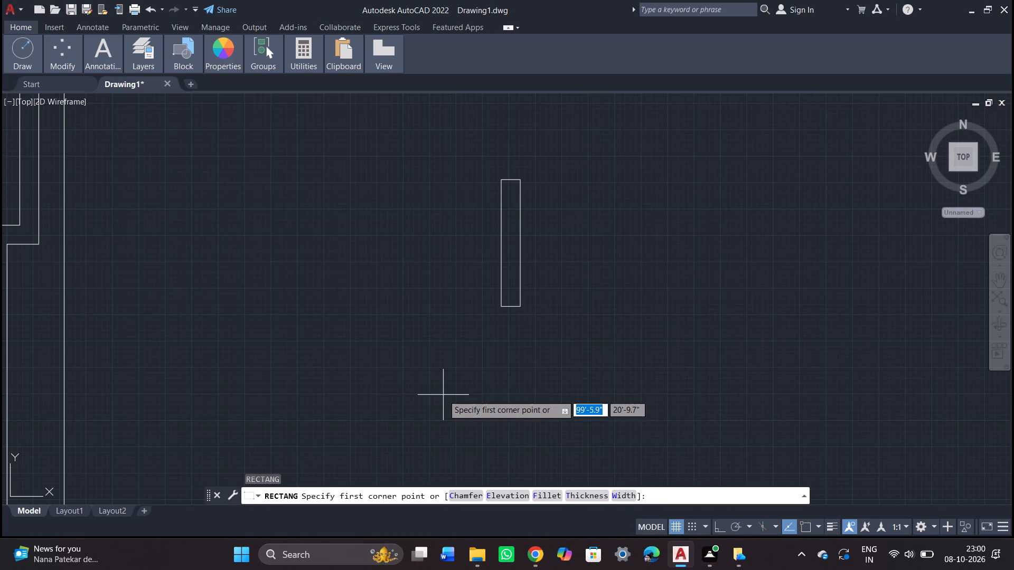
pyautogui.click(429, 364)
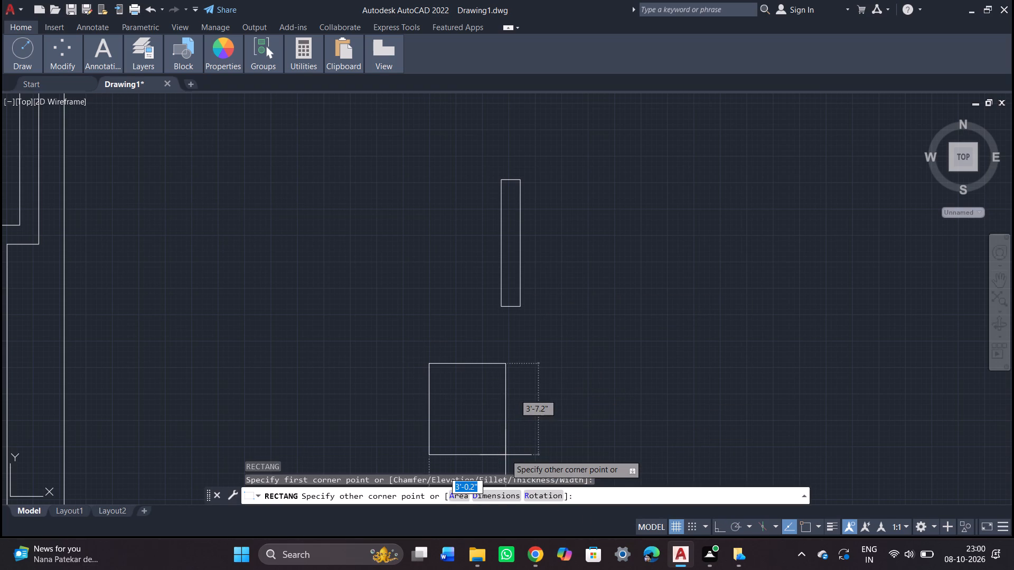
pyautogui.click(496, 495)
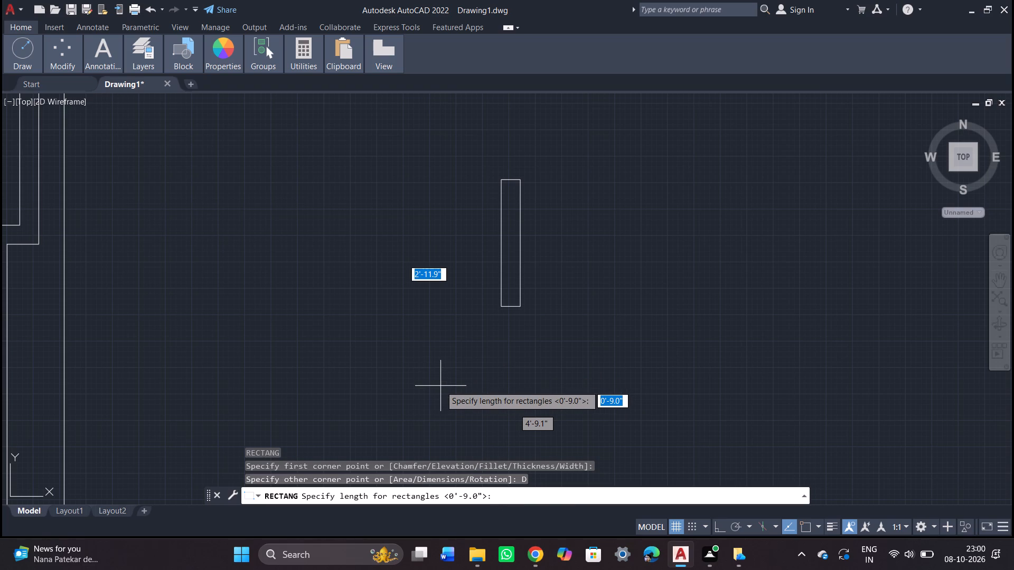
pyautogui.press('9')
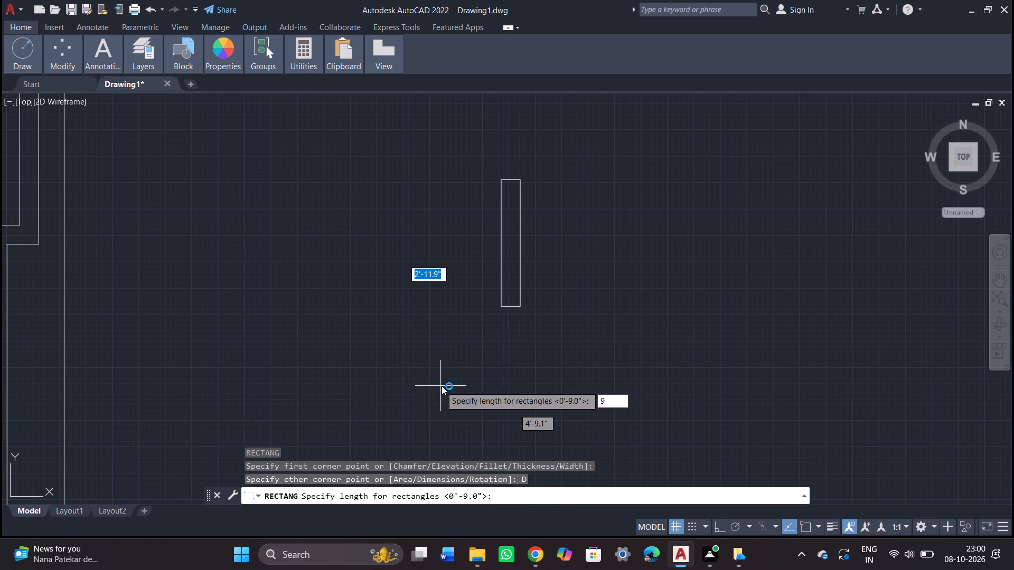
pyautogui.press('3')
pyautogui.press('BackSpace')
pyautogui.press('Return')
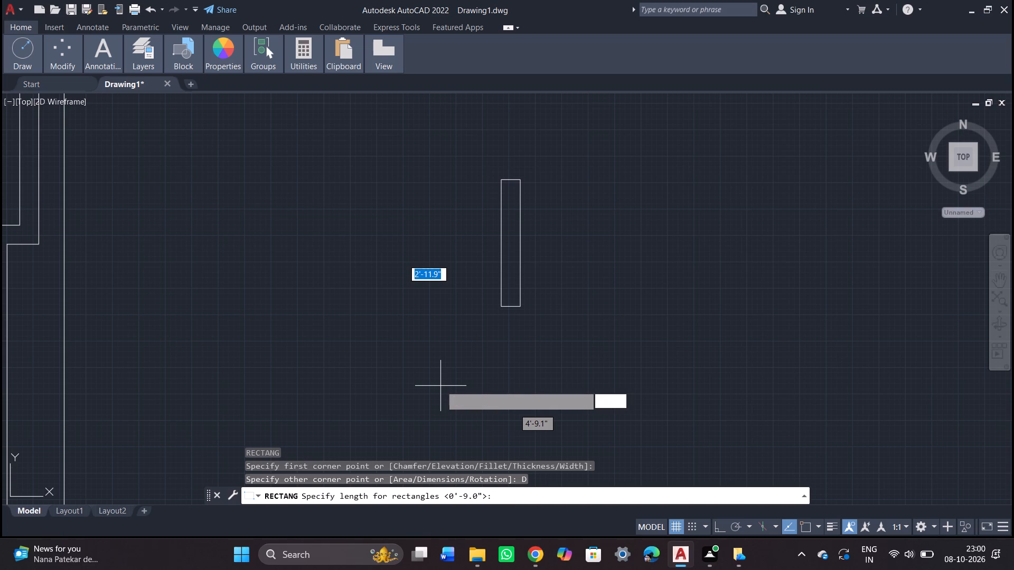
pyautogui.press('3')
pyautogui.press("'")
pyautogui.press('Return')
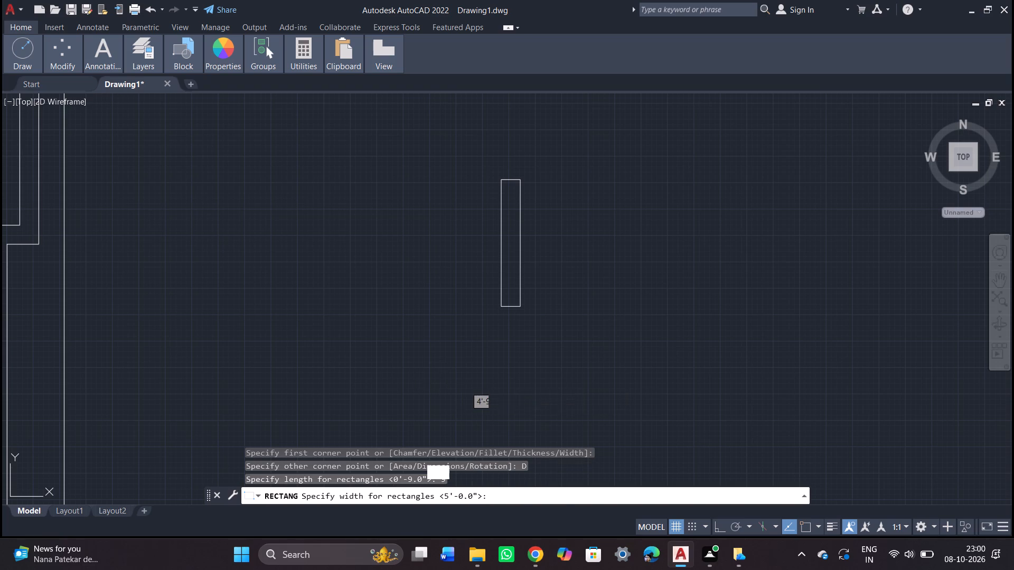
pyautogui.click(484, 451)
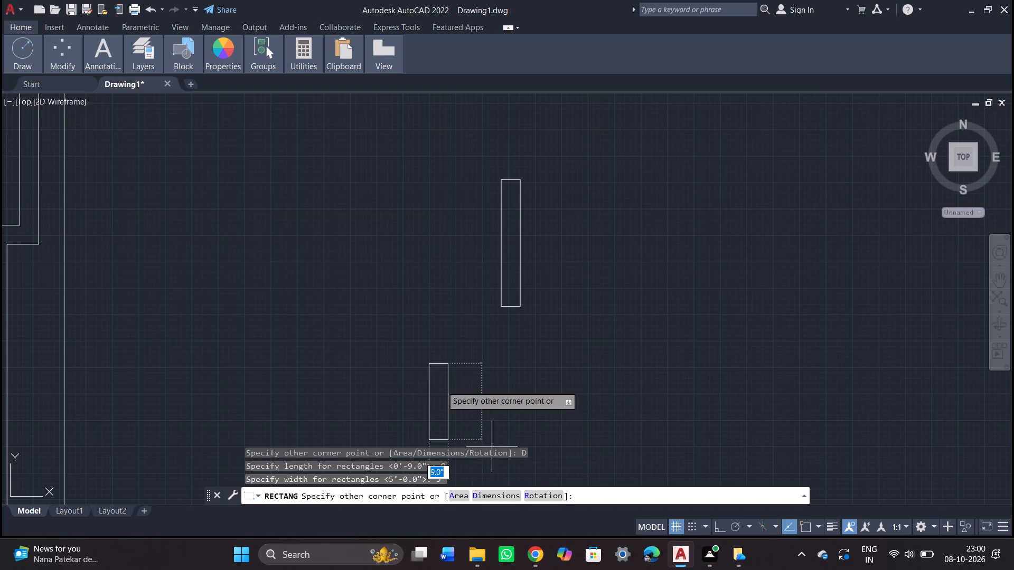
pyautogui.click(516, 442)
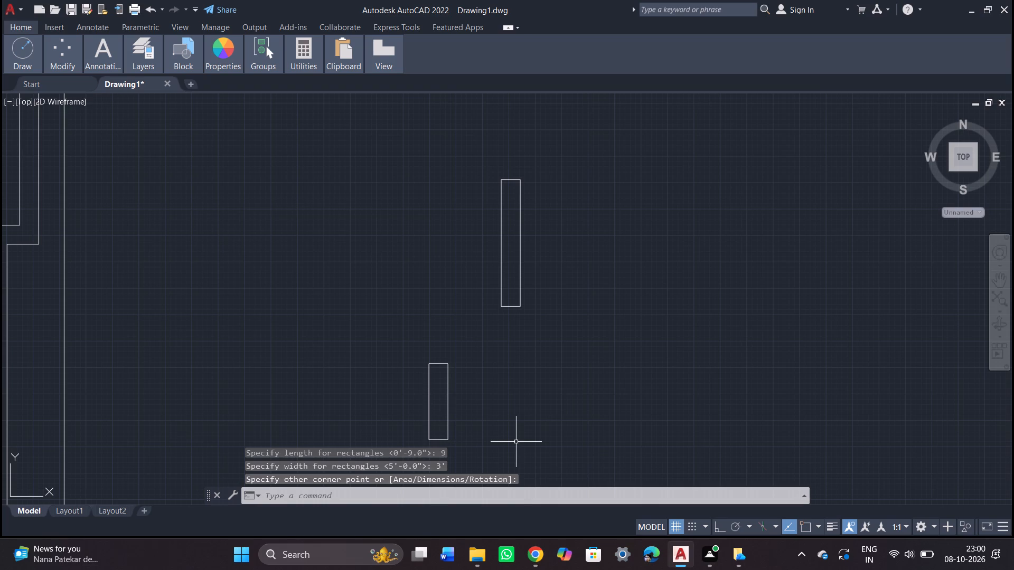
pyautogui.press('Escape')
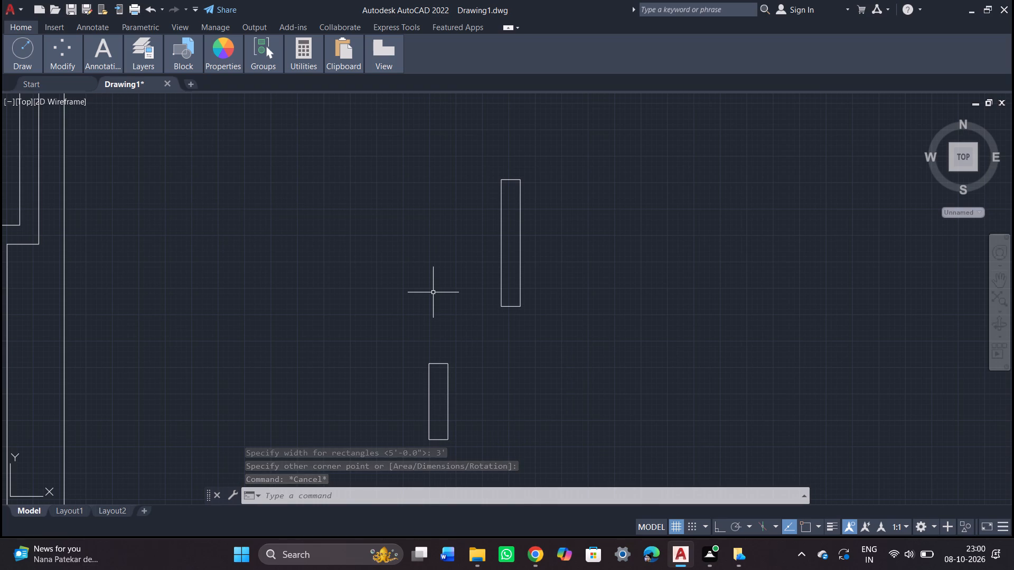
# Draw an upright rectangle above the other two beside the floor plan using Dimensions, with length 9" and width 2'.
pyautogui.scroll(-2, 542, 277)
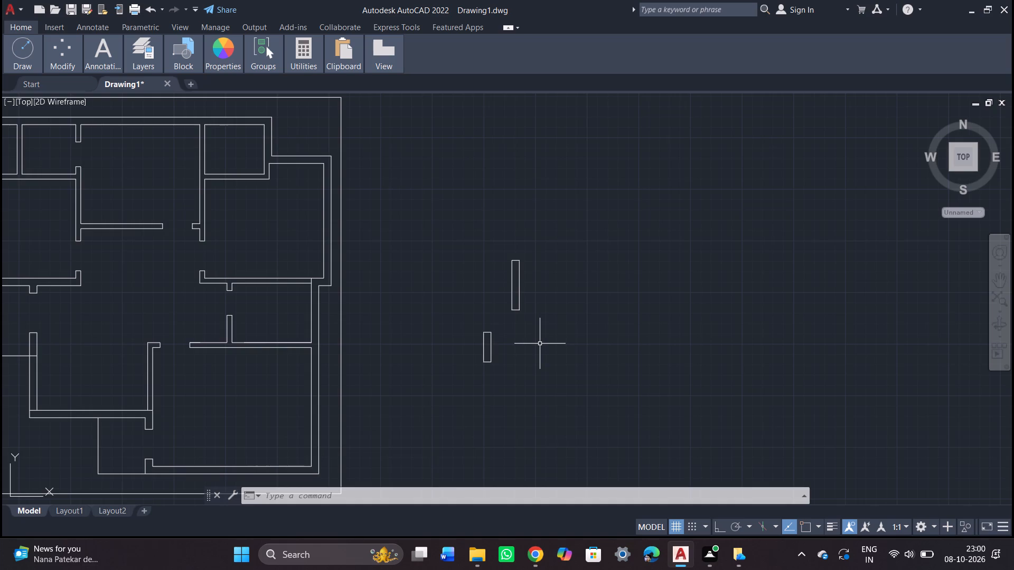
pyautogui.moveTo(540, 343); pyautogui.dragTo(479, 269, button='middle')
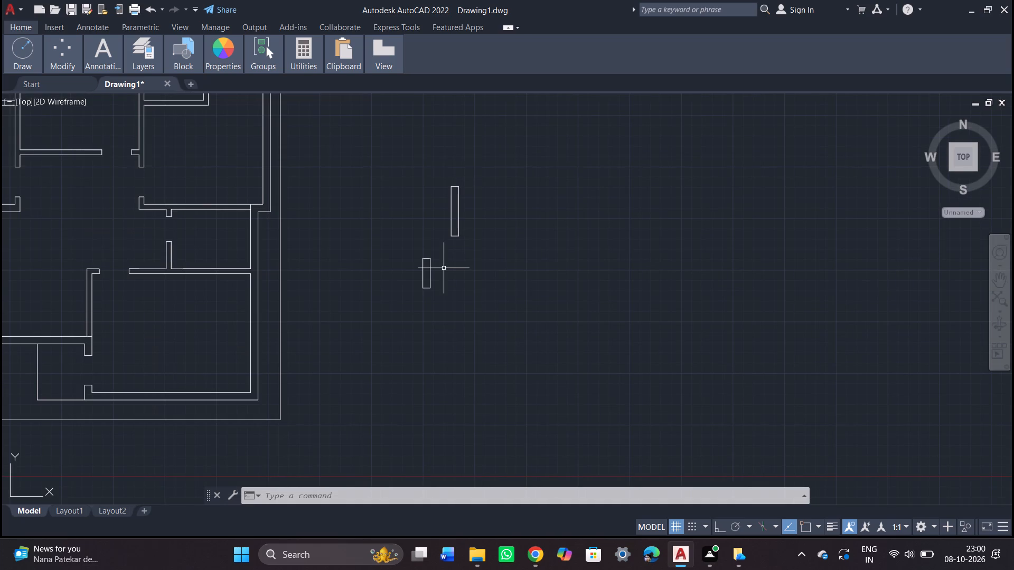
pyautogui.moveTo(445, 261); pyautogui.dragTo(477, 342, button='middle')
pyautogui.scroll(1, 474, 336)
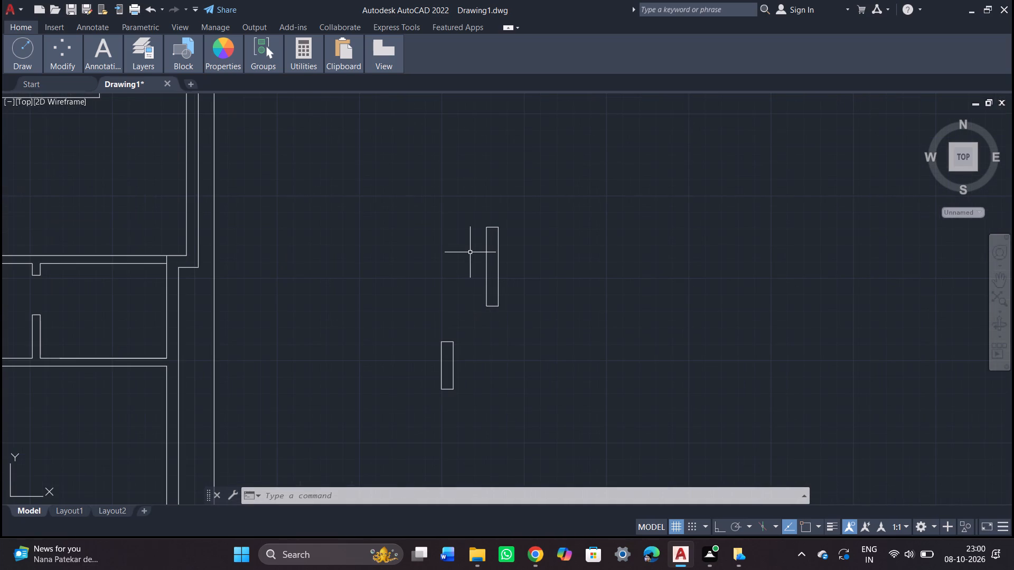
pyautogui.moveTo(459, 252); pyautogui.dragTo(426, 255, button='middle')
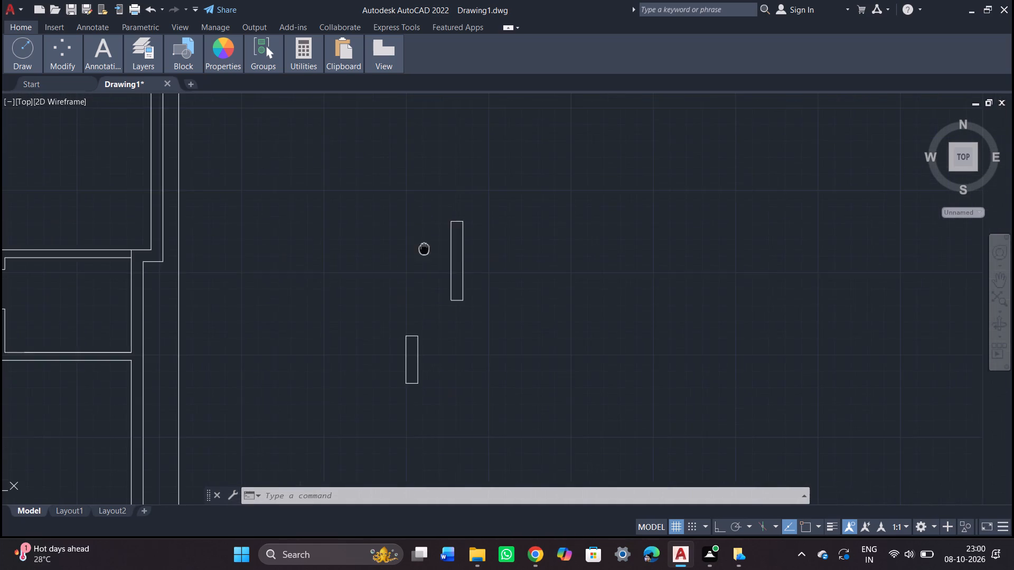
pyautogui.moveTo(426, 255); pyautogui.dragTo(439, 298, button='middle')
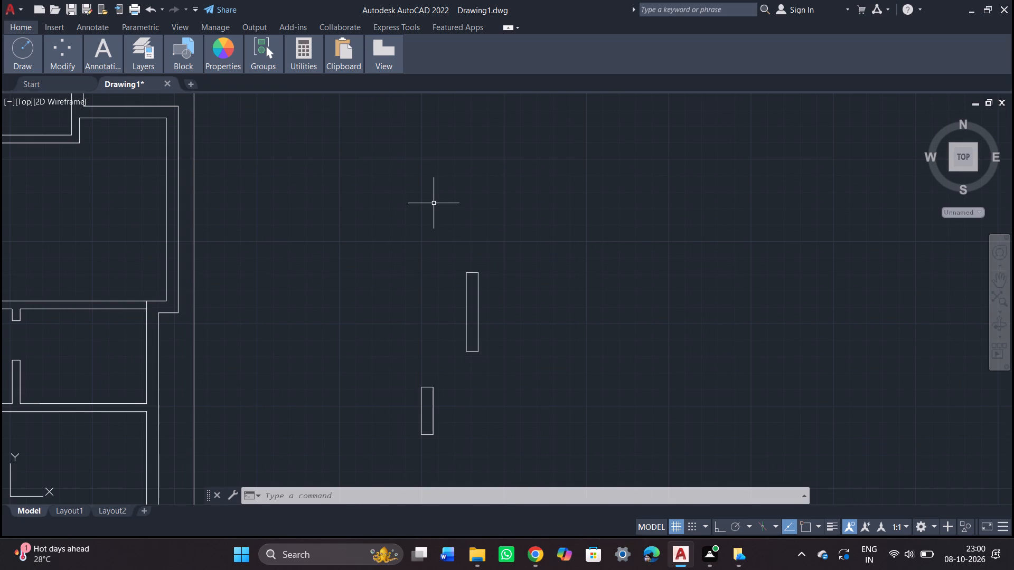
pyautogui.write('rec')
pyautogui.press('Return')
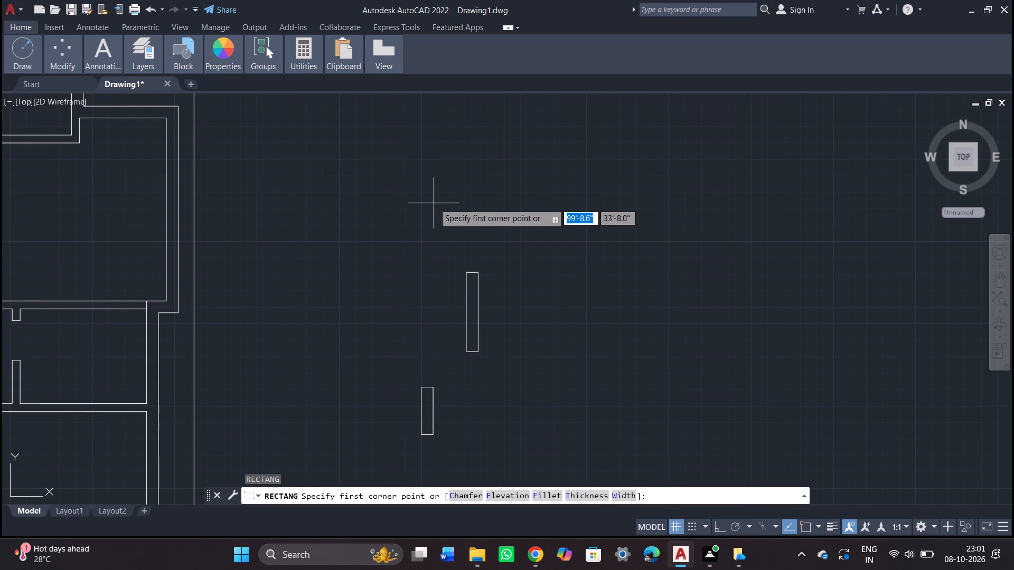
pyautogui.press('2')
pyautogui.press('BackSpace')
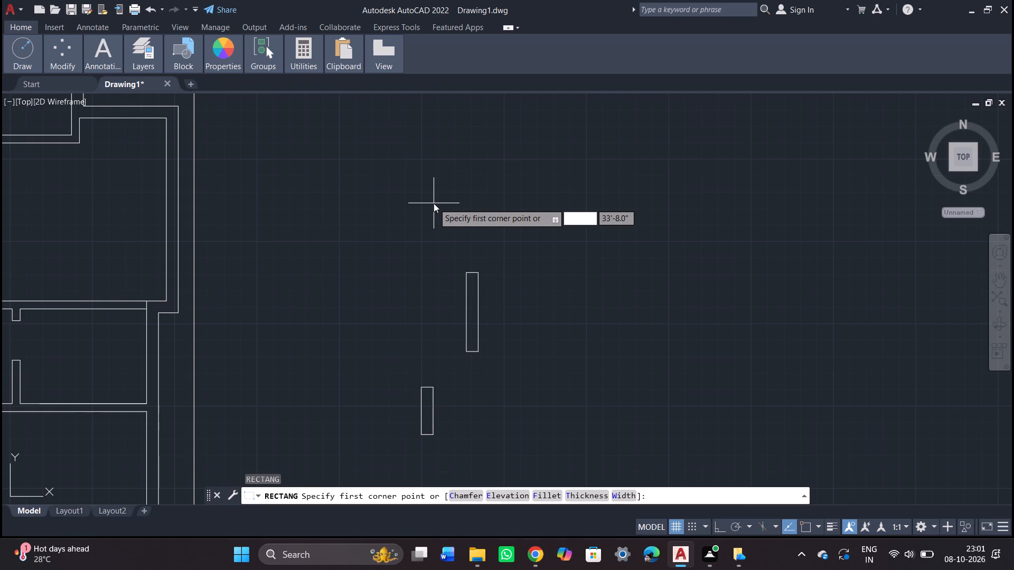
pyautogui.click(419, 181)
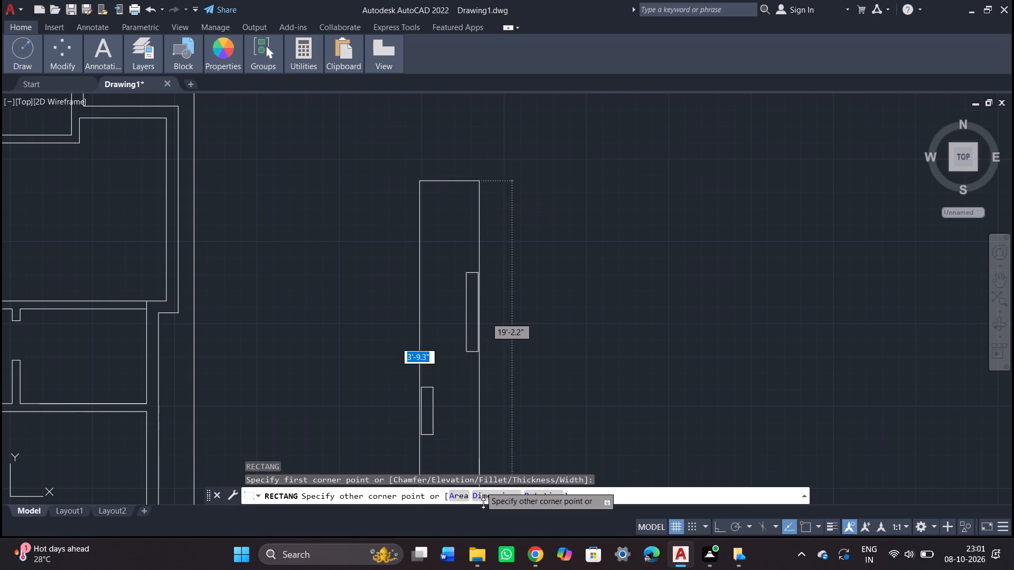
pyautogui.click(481, 495)
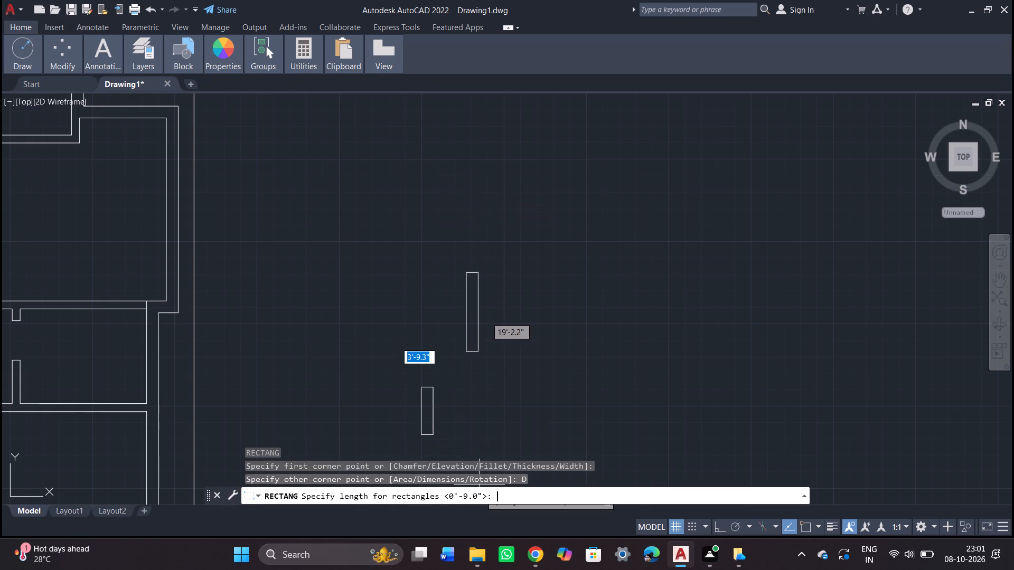
pyautogui.press('9')
pyautogui.press('Return')
pyautogui.write("2'")
pyautogui.press('Return')
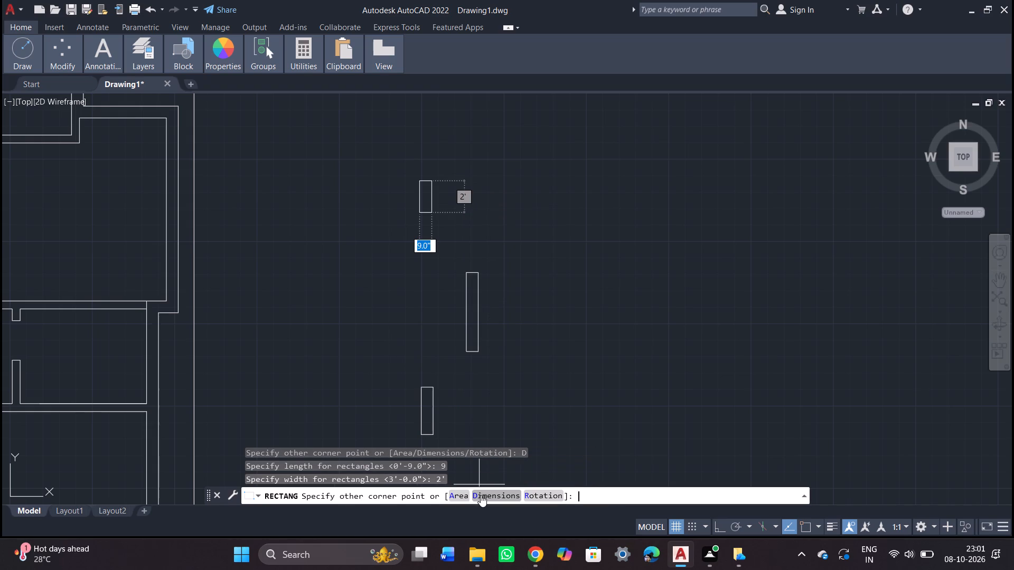
pyautogui.click(481, 495)
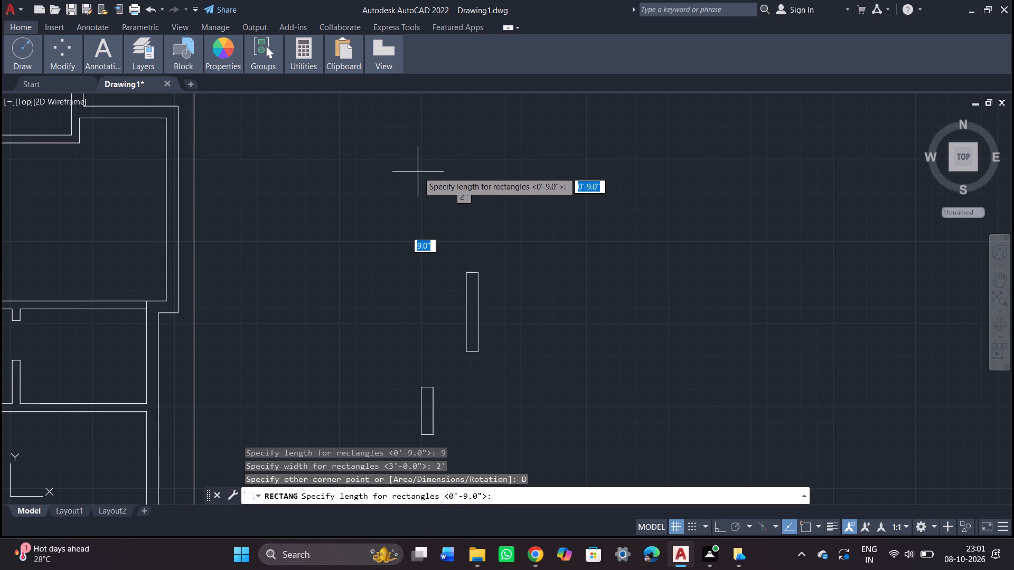
pyautogui.press('Return')
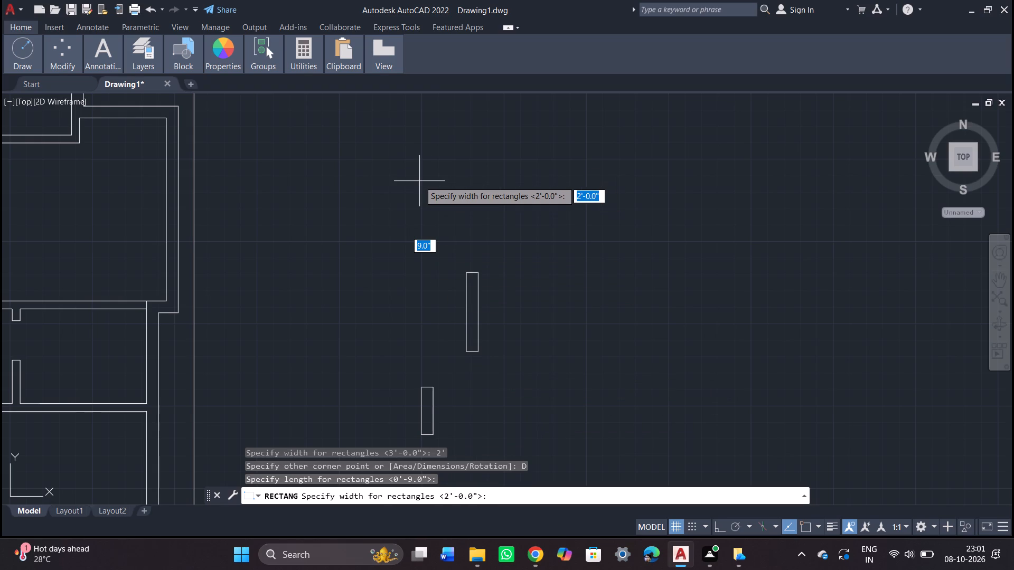
pyautogui.press('Return')
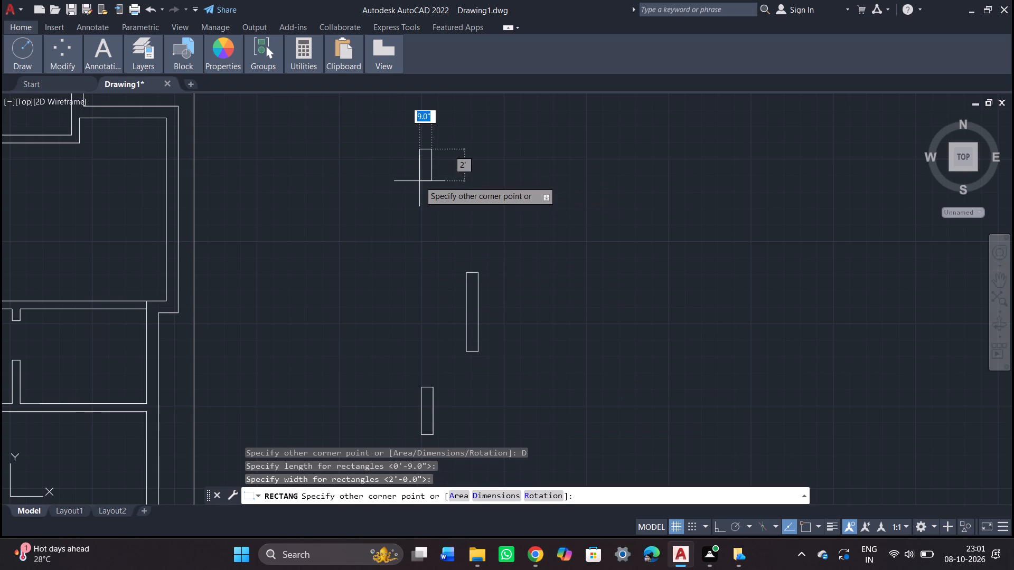
pyautogui.click(454, 227)
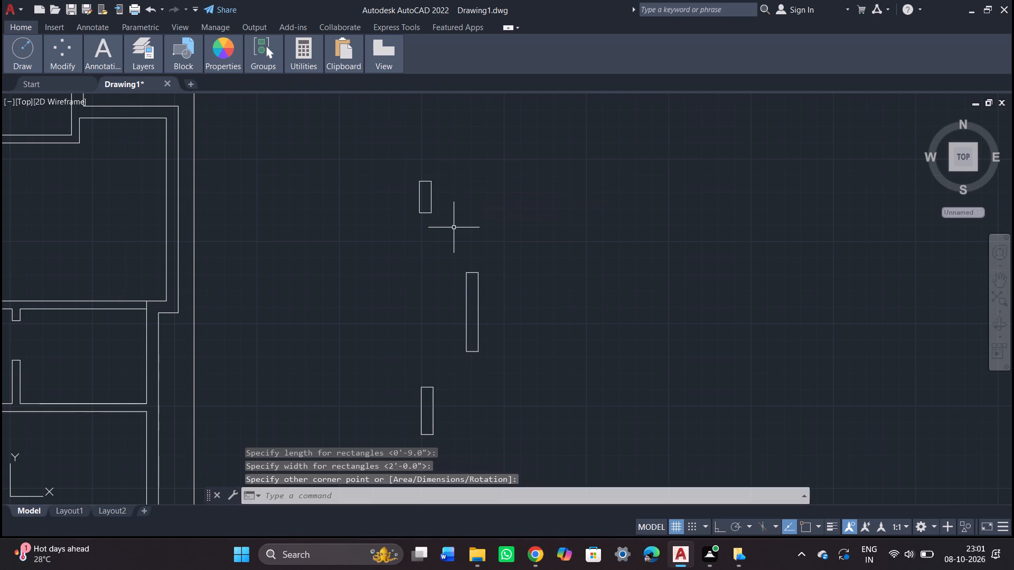
pyautogui.press('Escape')
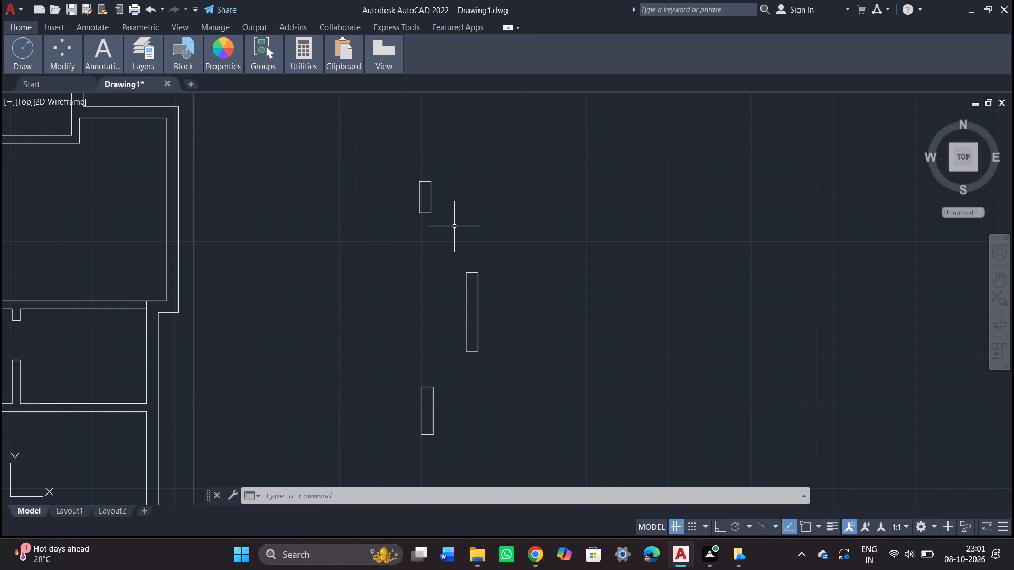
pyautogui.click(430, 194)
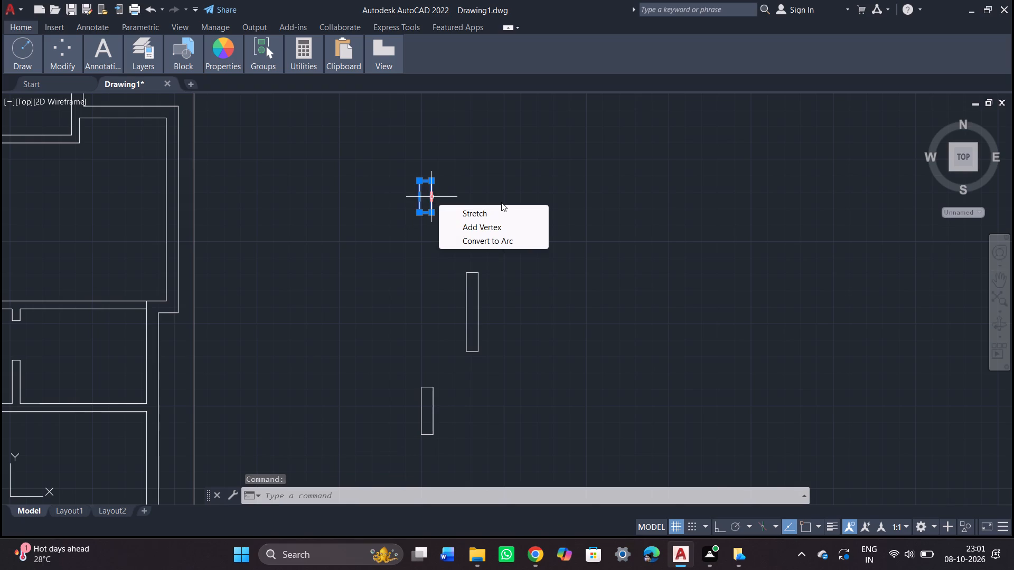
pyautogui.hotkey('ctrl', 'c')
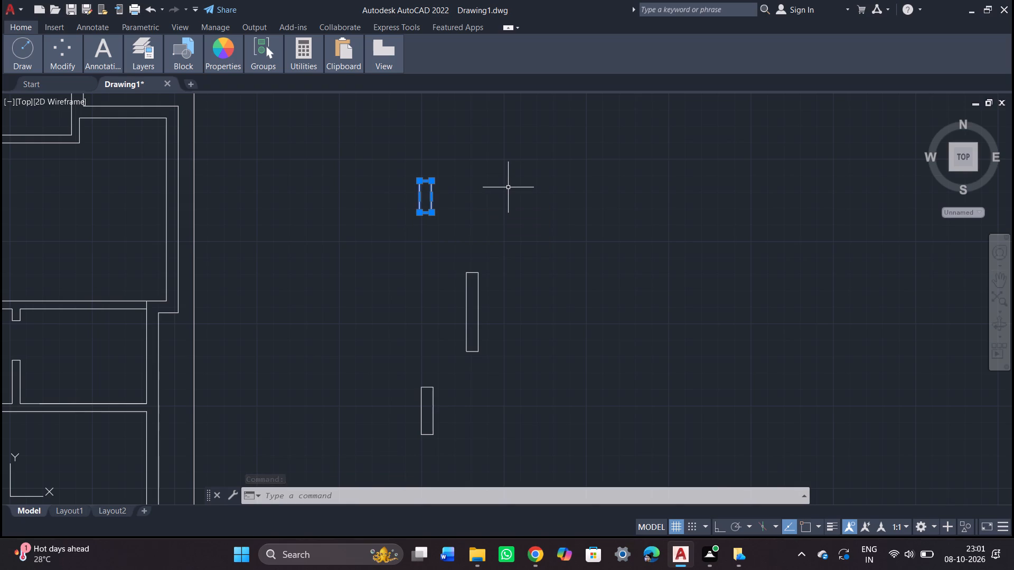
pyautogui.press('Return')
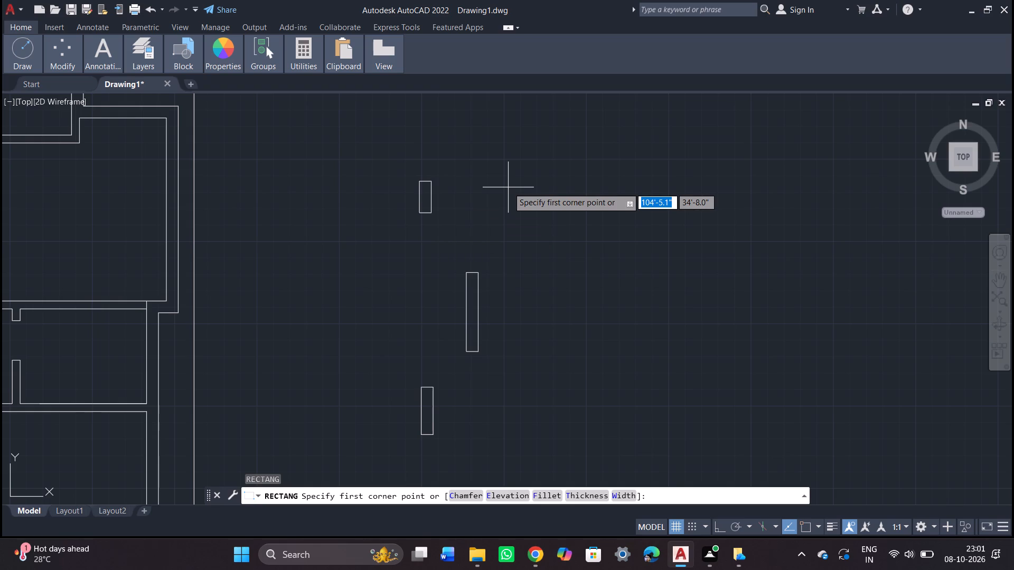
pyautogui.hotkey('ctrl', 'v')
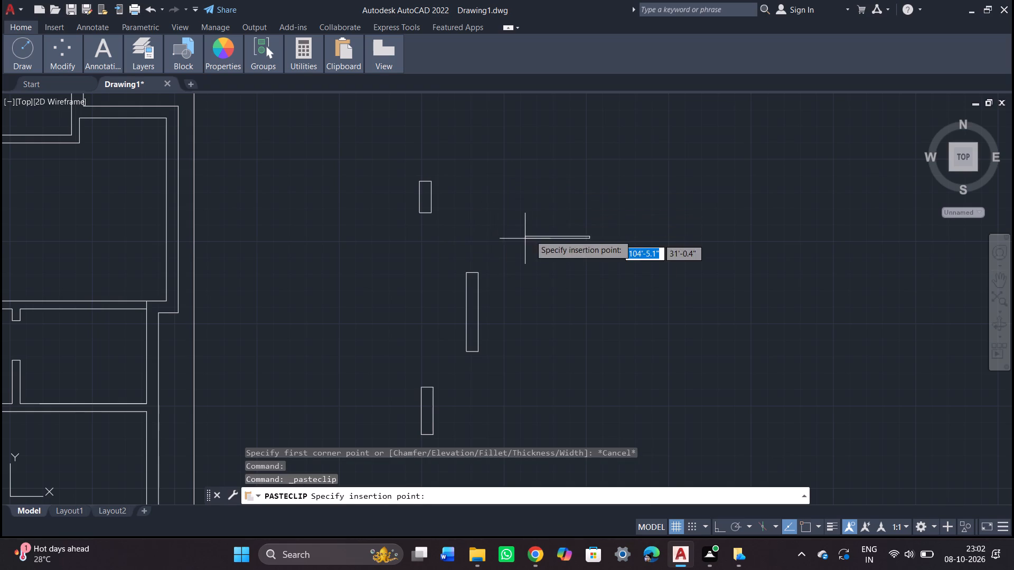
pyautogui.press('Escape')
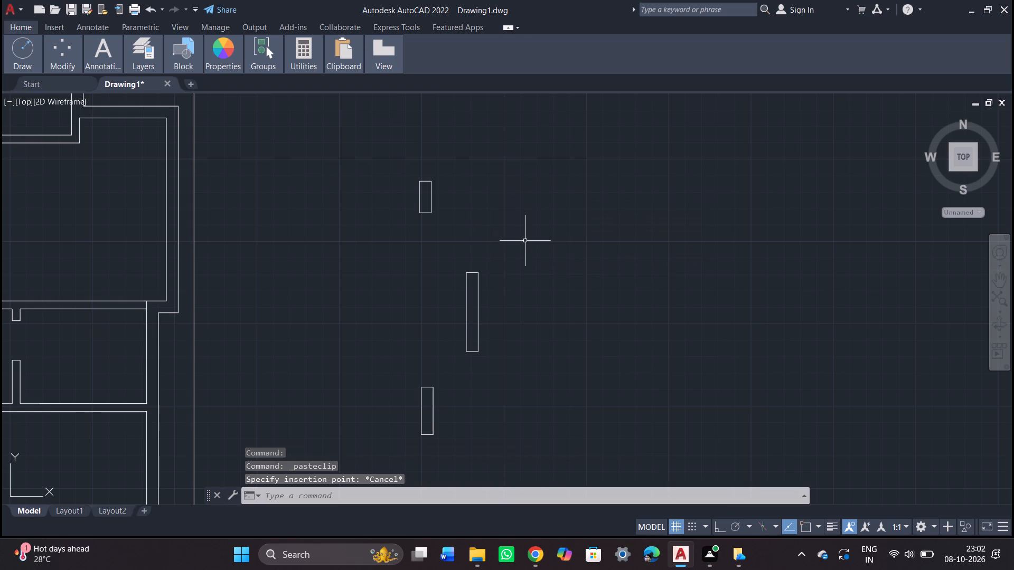
# Copy the upright 9" by 2' rectangle and paste the duplicate just beside the original.
pyautogui.click(431, 202)
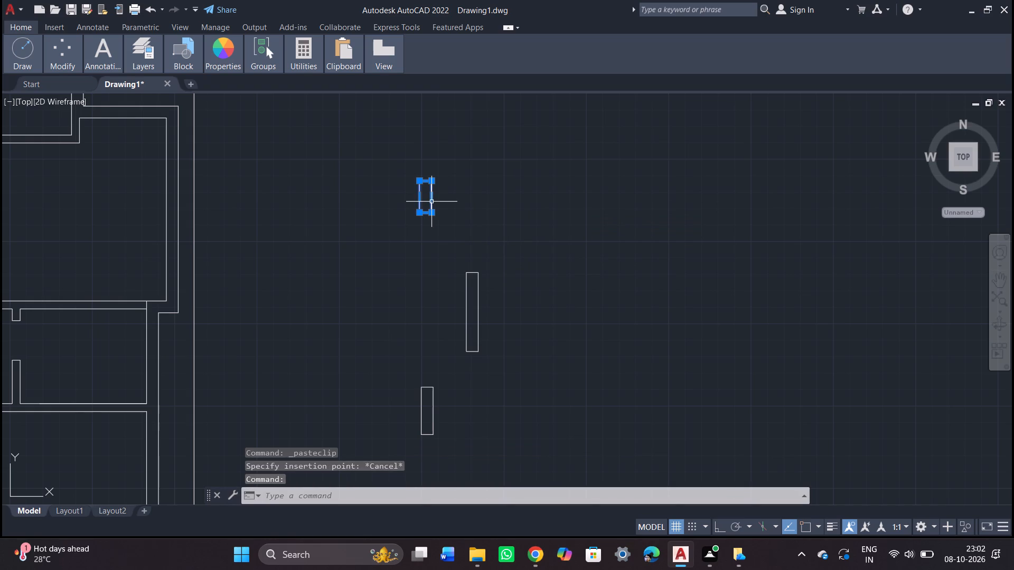
pyautogui.hotkey('ctrl', 'c')
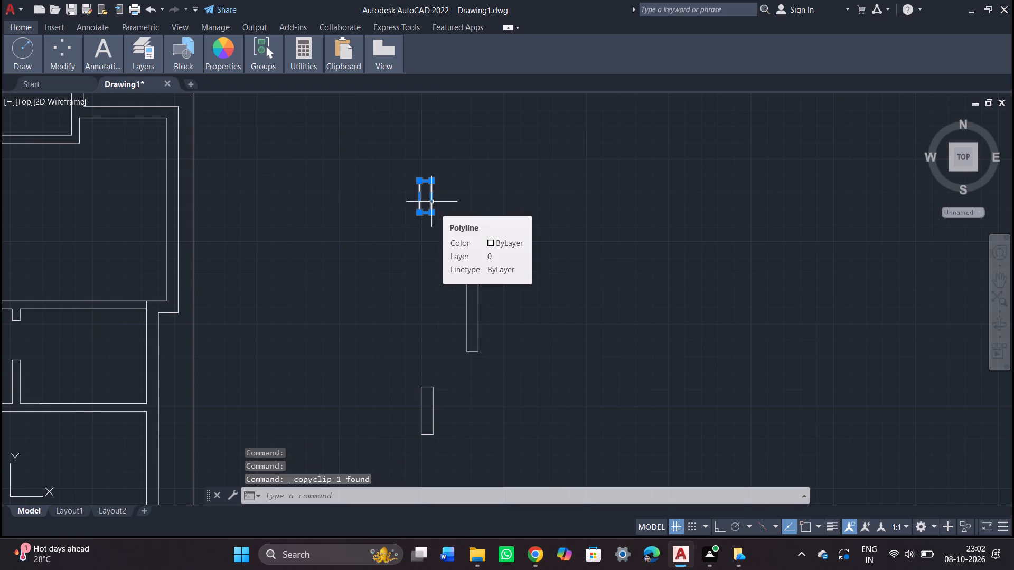
pyautogui.press('Escape')
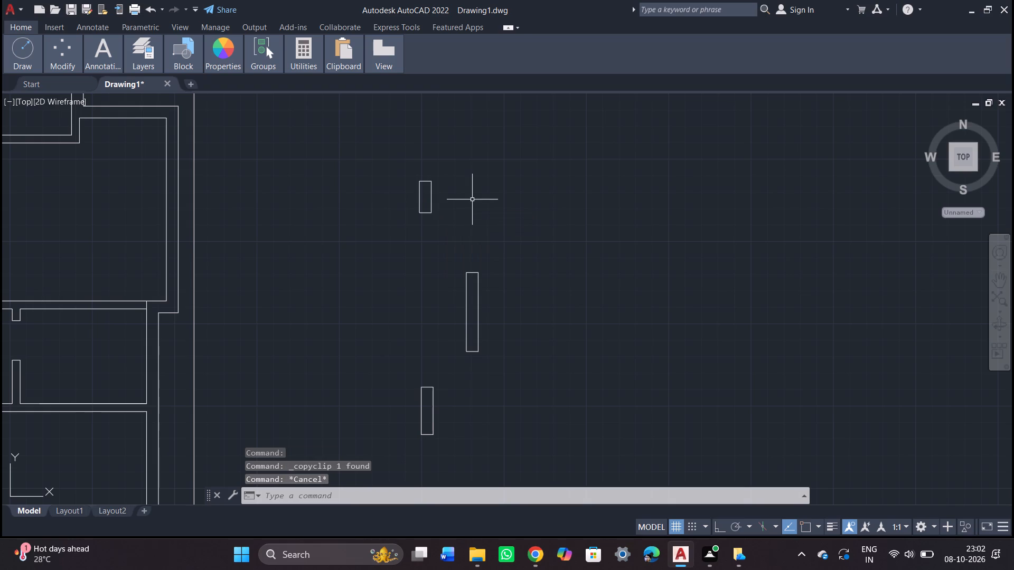
pyautogui.hotkey('ctrl', 'v')
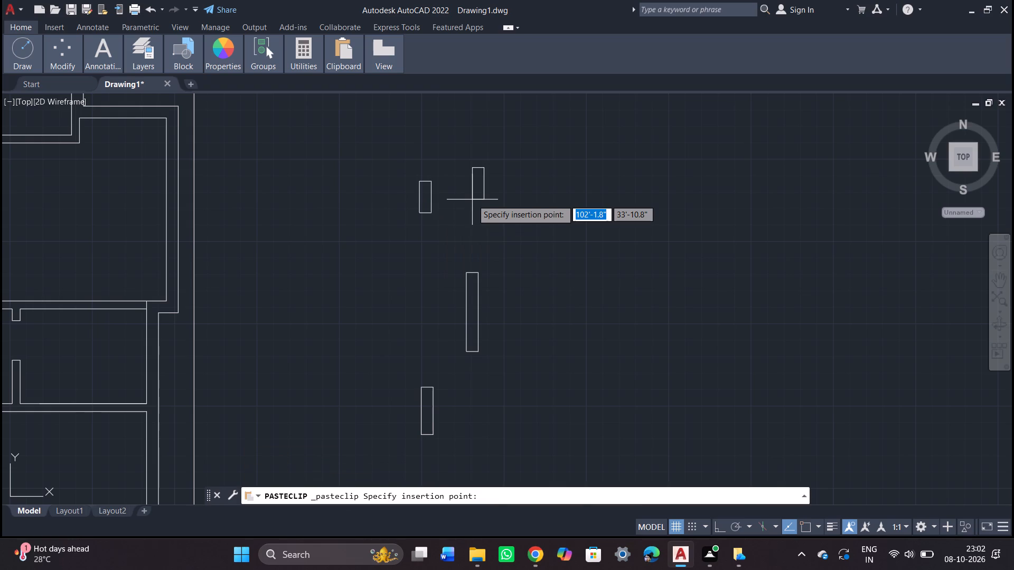
pyautogui.click(479, 211)
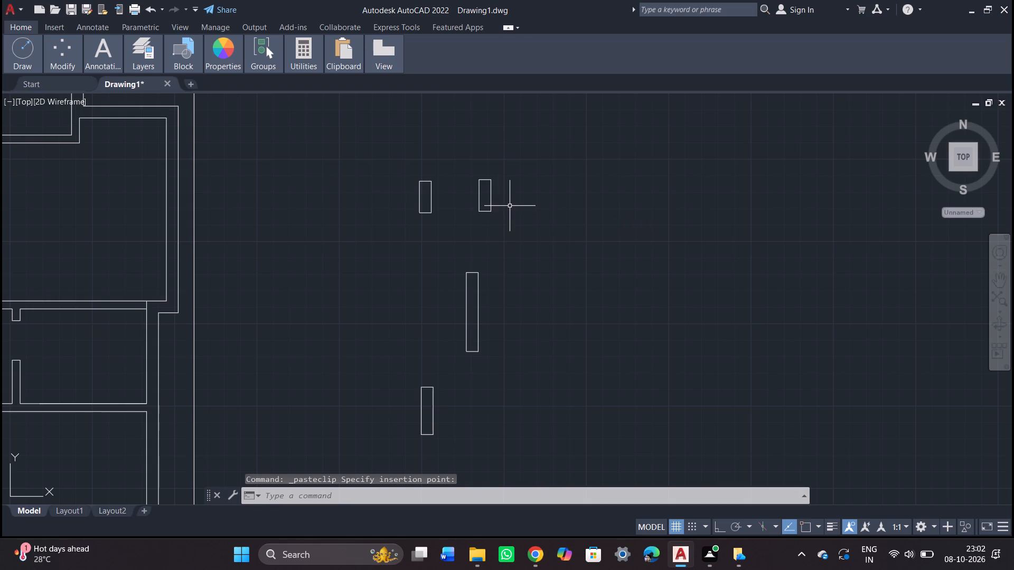
# Rotate the pasted 9" by 2' rectangle by 90 degrees about a point on its long edge.
pyautogui.click(489, 200)
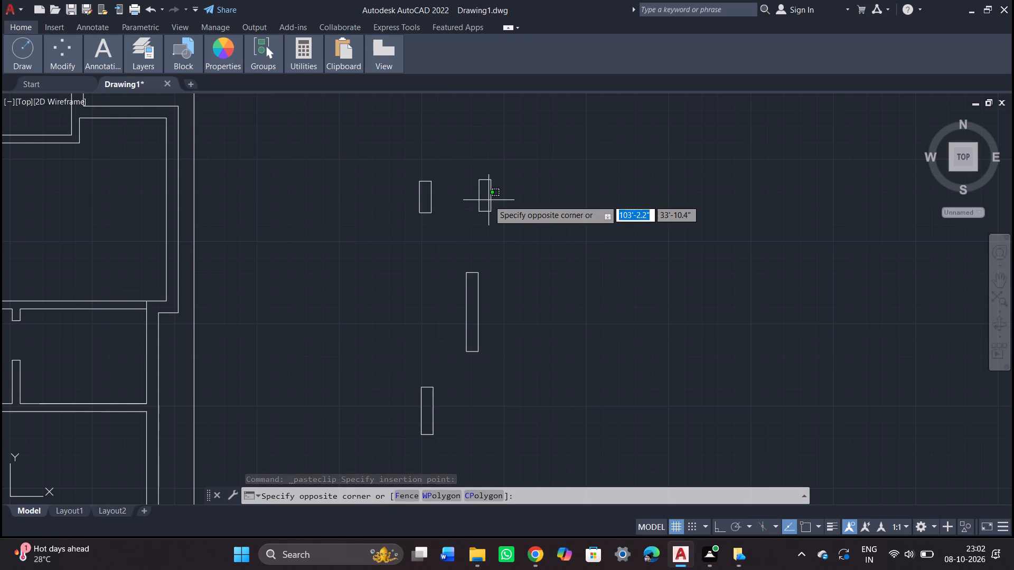
pyautogui.press('r')
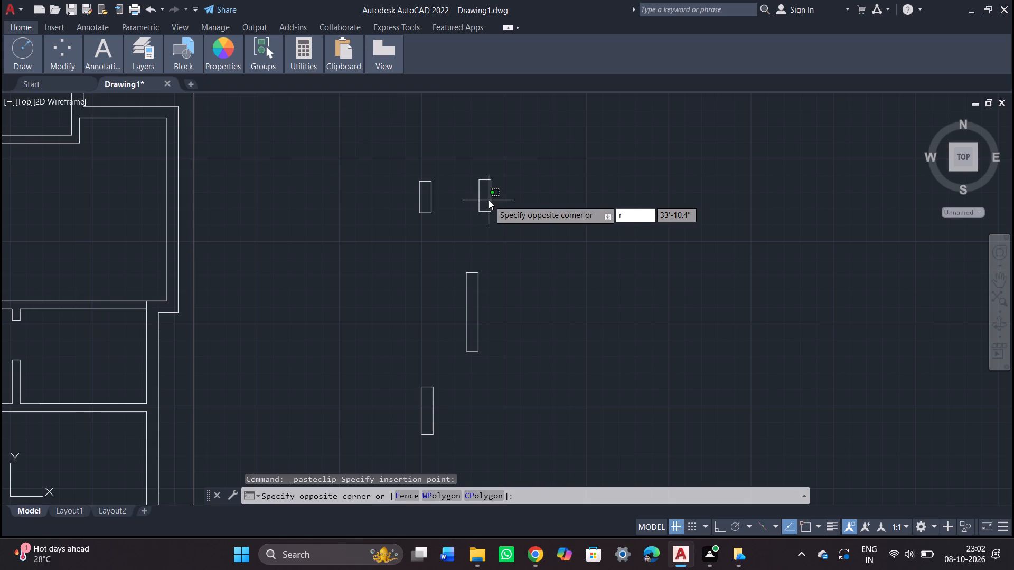
pyautogui.press('o')
pyautogui.press('Return')
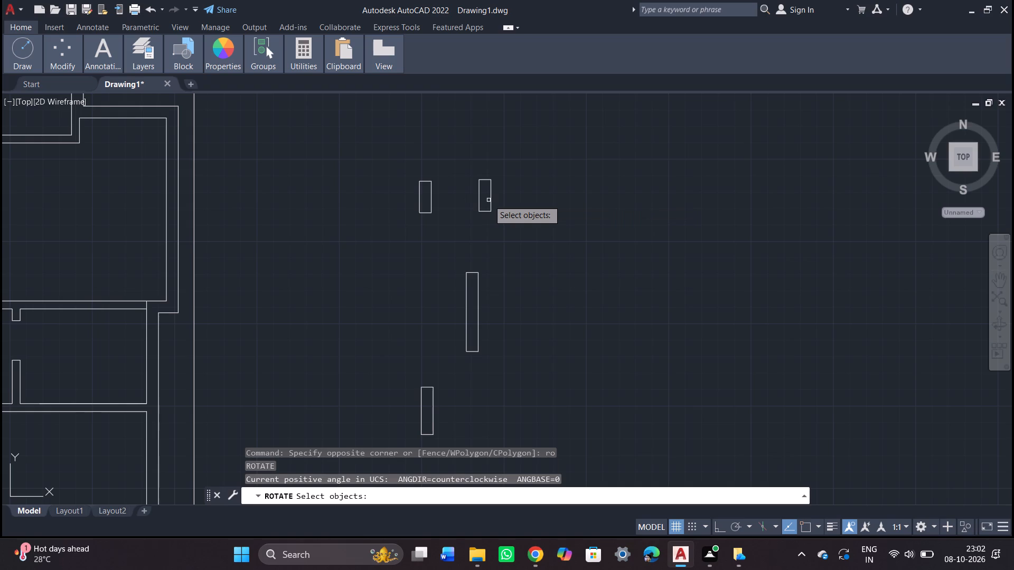
pyautogui.click(492, 198)
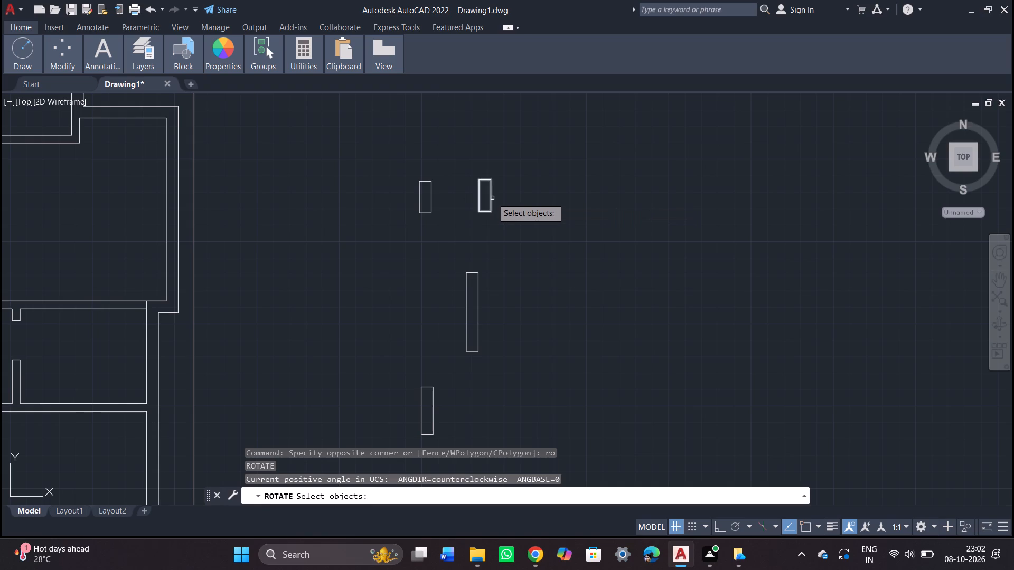
pyautogui.press('Return')
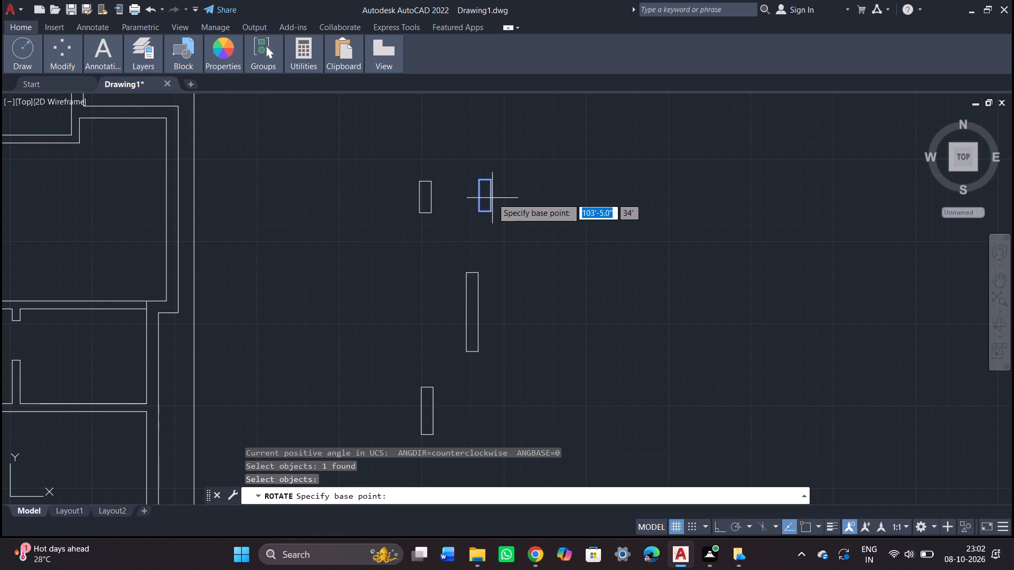
pyautogui.click(492, 198)
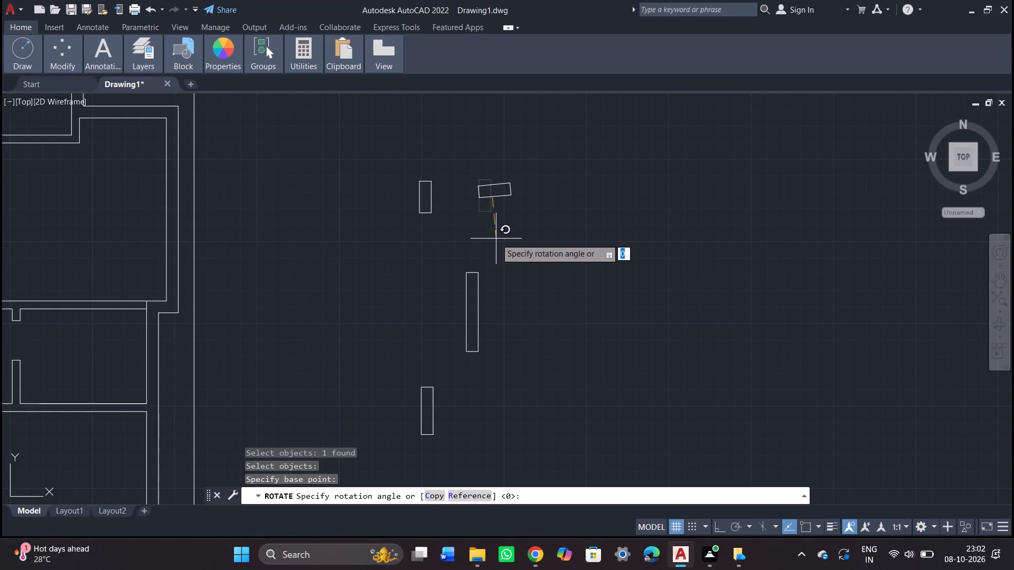
pyautogui.press('9')
pyautogui.press('0')
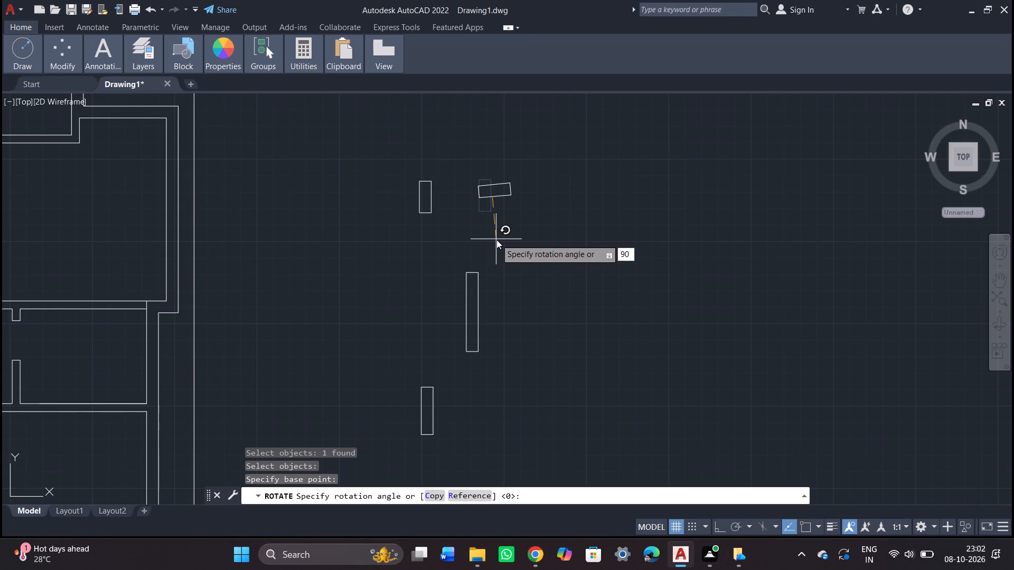
pyautogui.press('Return')
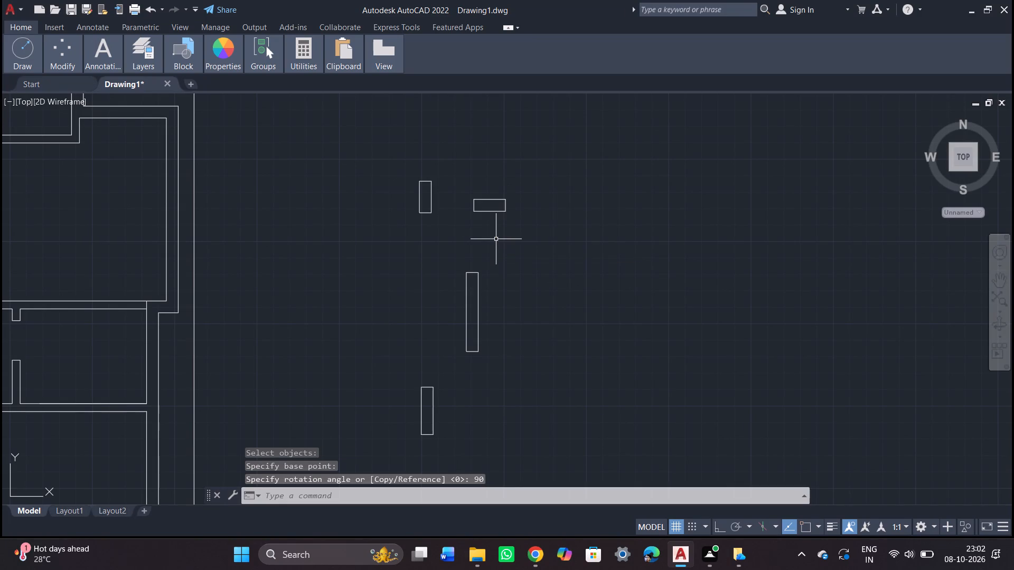
pyautogui.press('Escape')
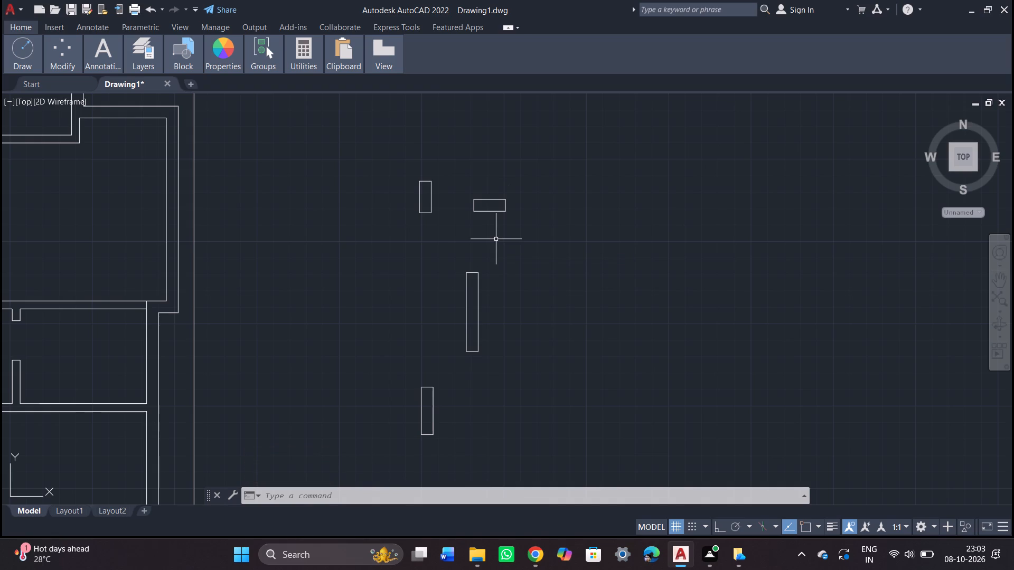
# Copy the upright 9" by 5' rectangle and paste the duplicate beside the original, away from the floor plan.
pyautogui.click(465, 310)
pyautogui.write('ro')
pyautogui.press('Return')
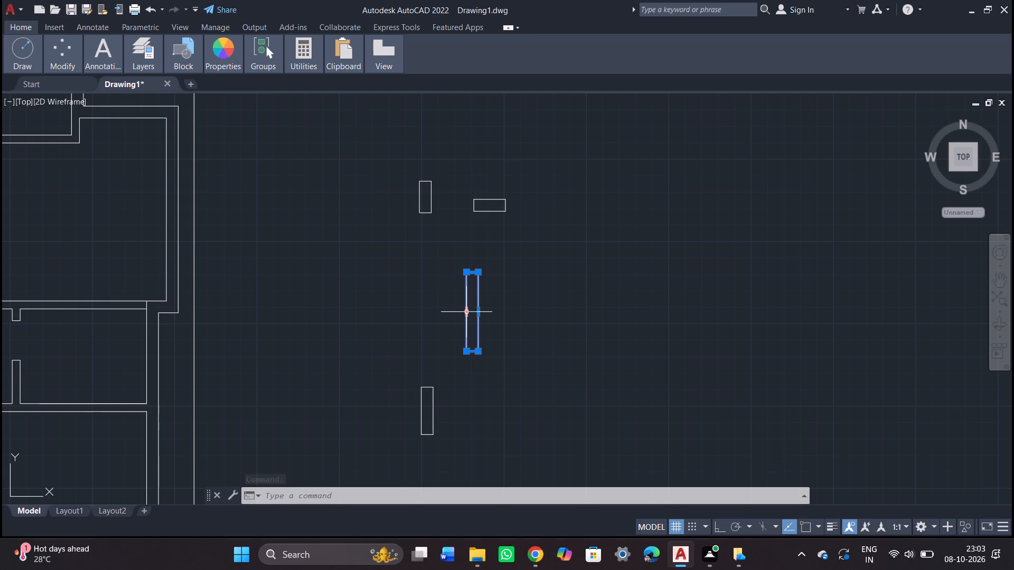
pyautogui.hotkey('ctrl', 'c')
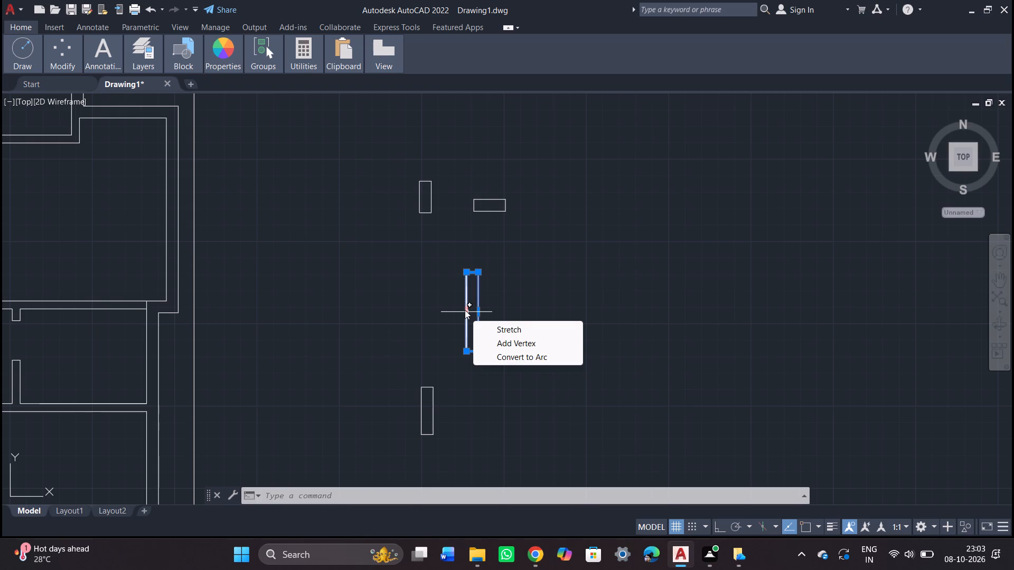
pyautogui.click(495, 316)
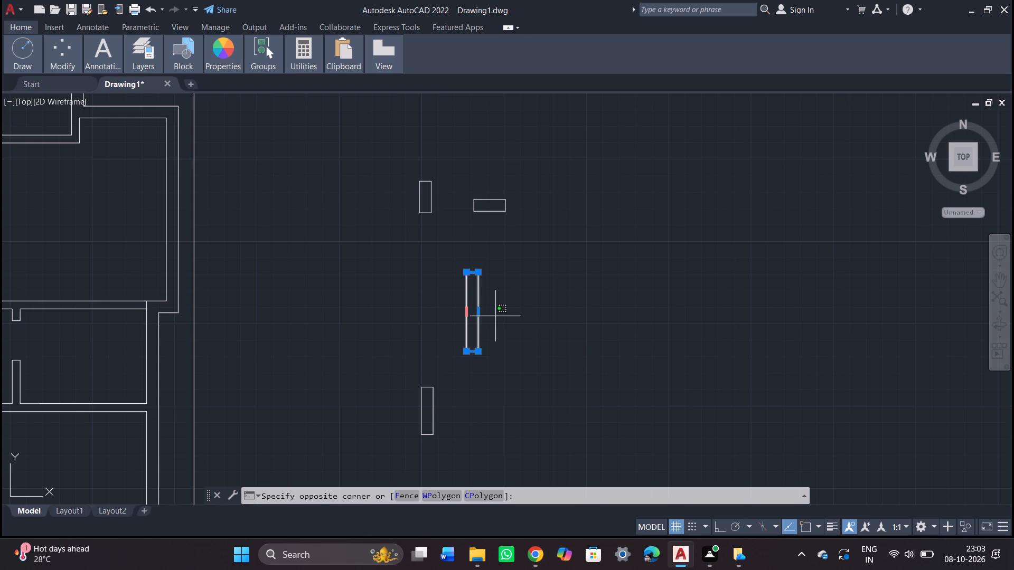
pyautogui.click(495, 316)
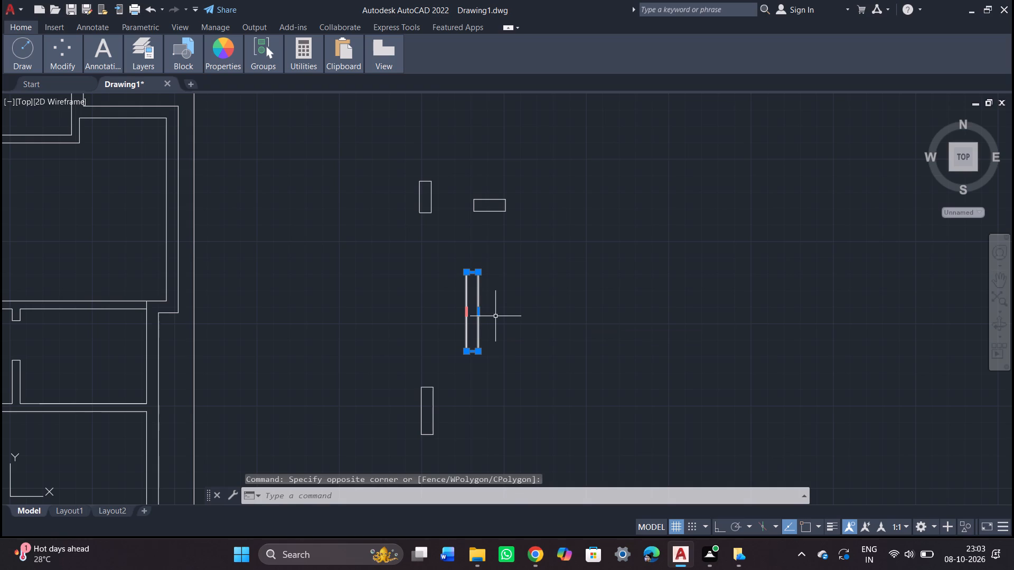
pyautogui.hotkey('ctrl', 'c')
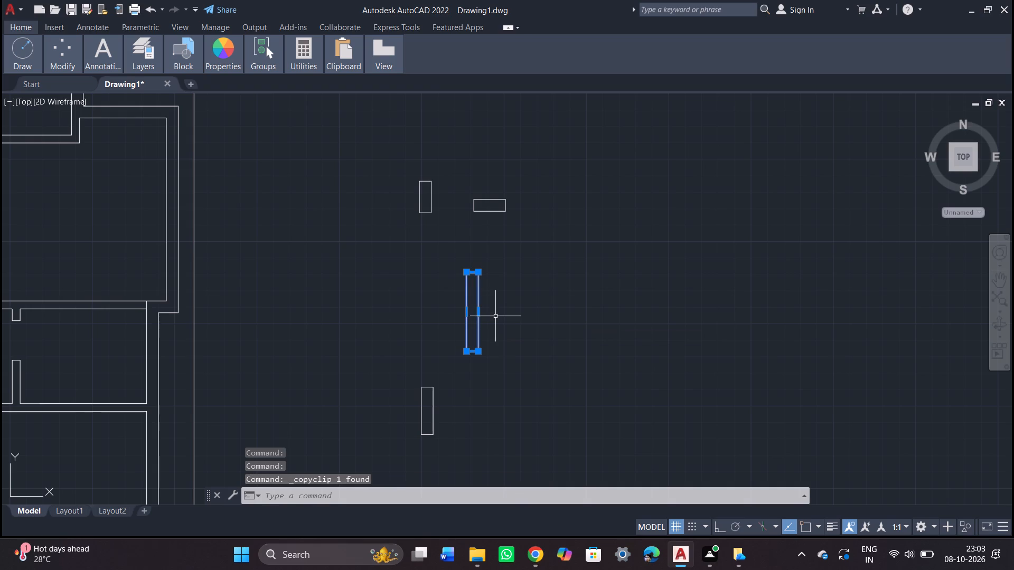
pyautogui.hotkey('ctrl', 'v')
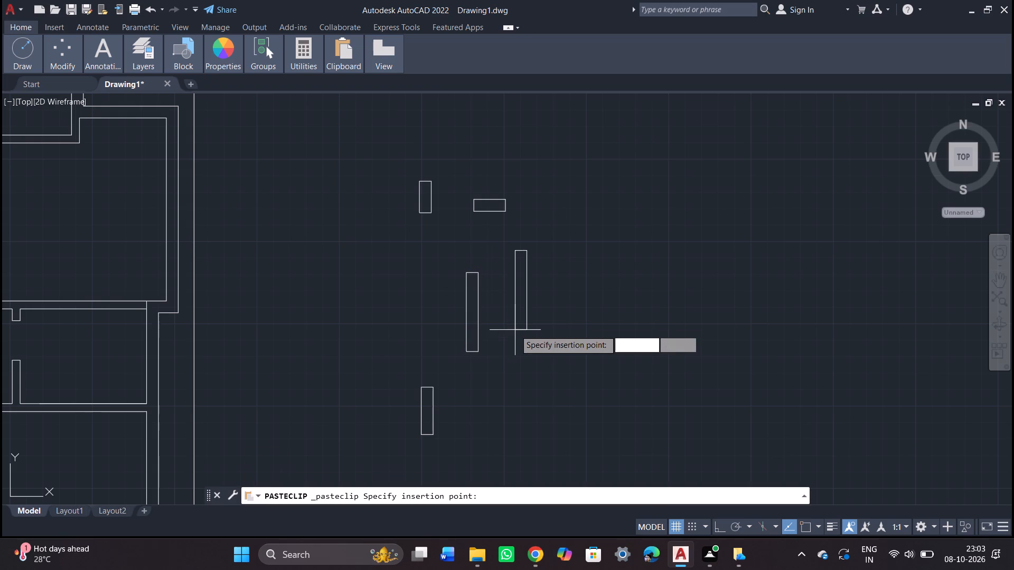
pyautogui.click(531, 340)
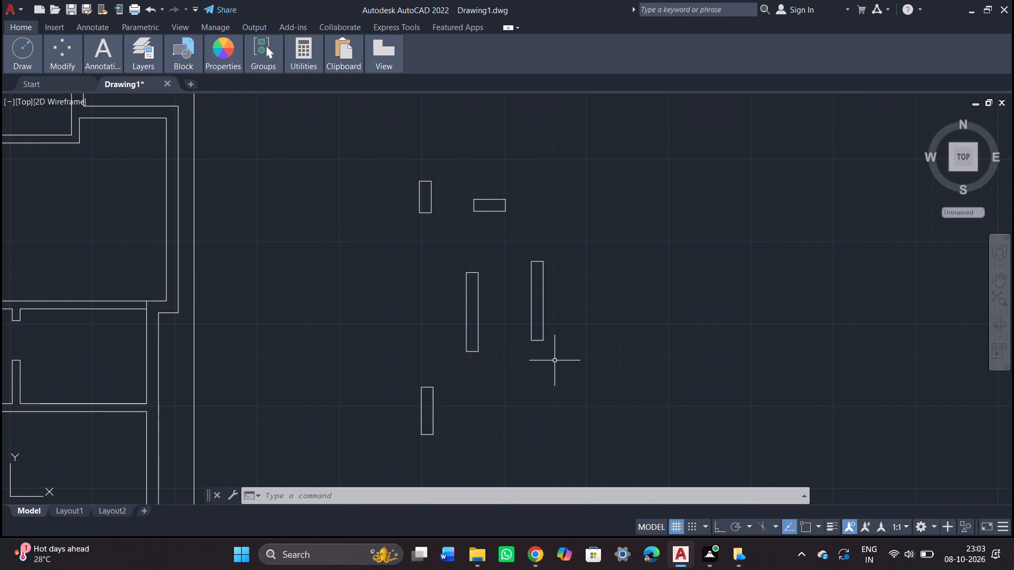
# Rotate the pasted 9" by 5' rectangle a quarter turn clockwise with Ortho on, using a base point near its lower end.
pyautogui.write('ro')
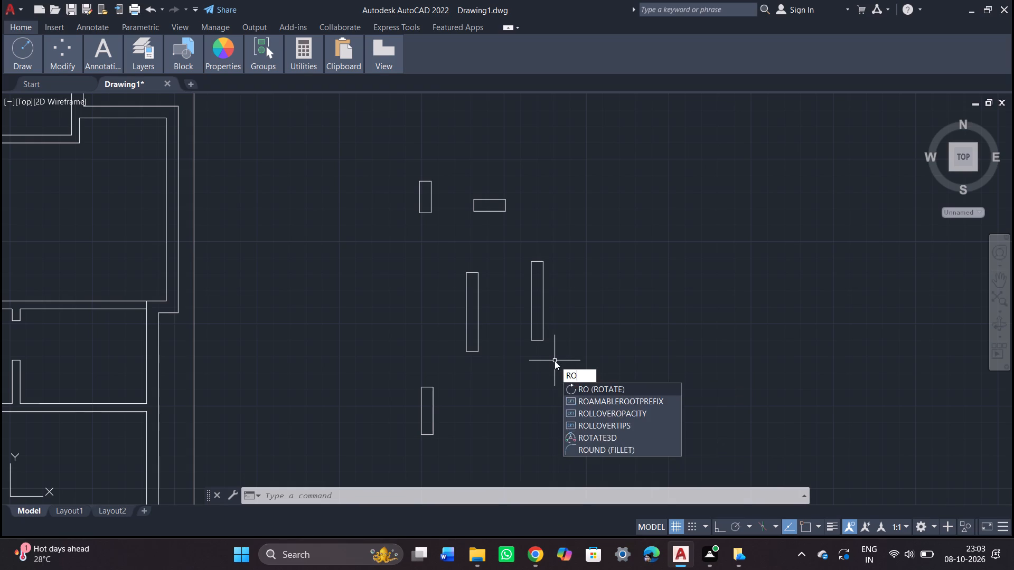
pyautogui.press('Return')
pyautogui.moveTo(562, 329); pyautogui.dragTo(536, 326)
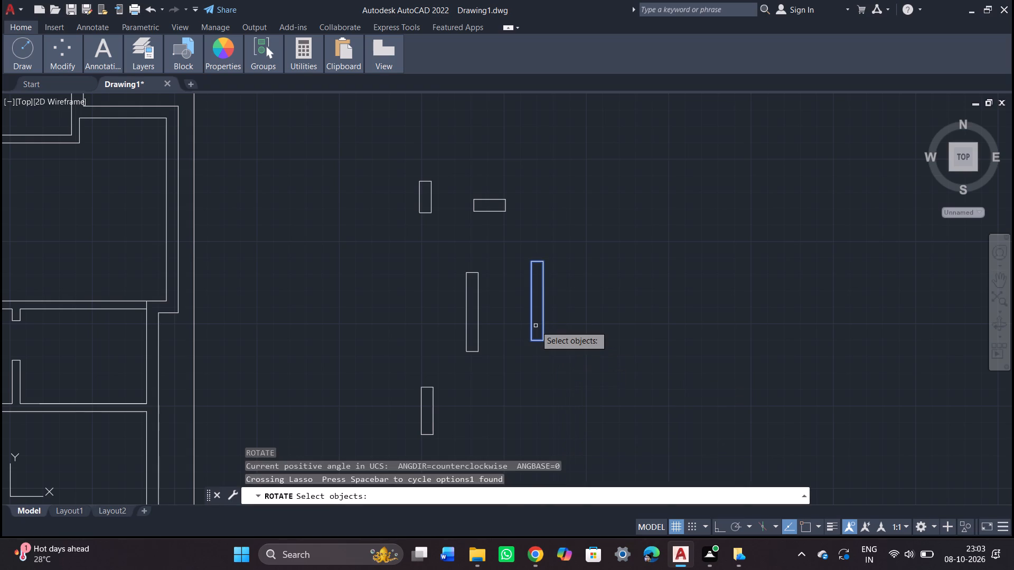
pyautogui.press('Return')
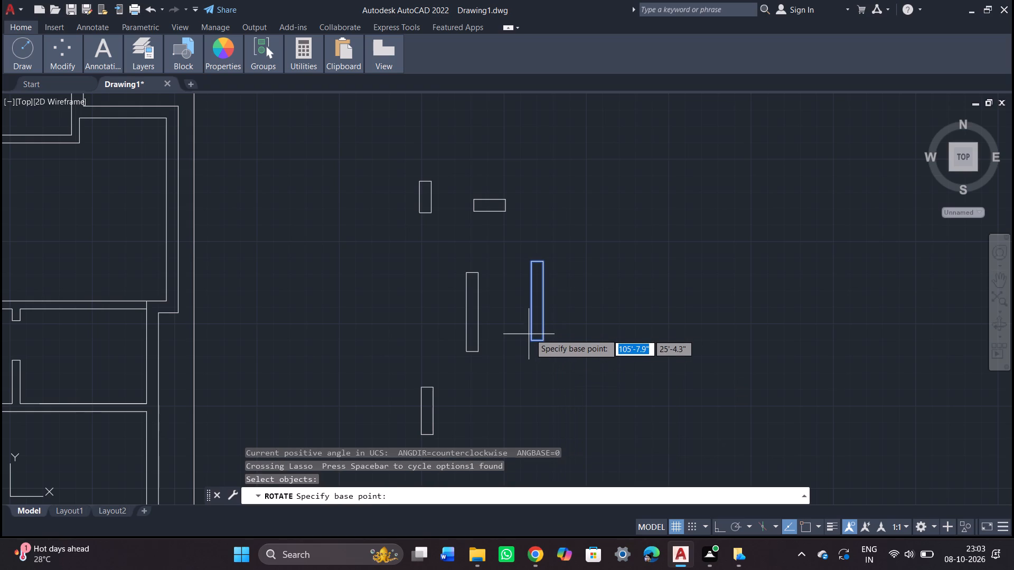
pyautogui.click(539, 329)
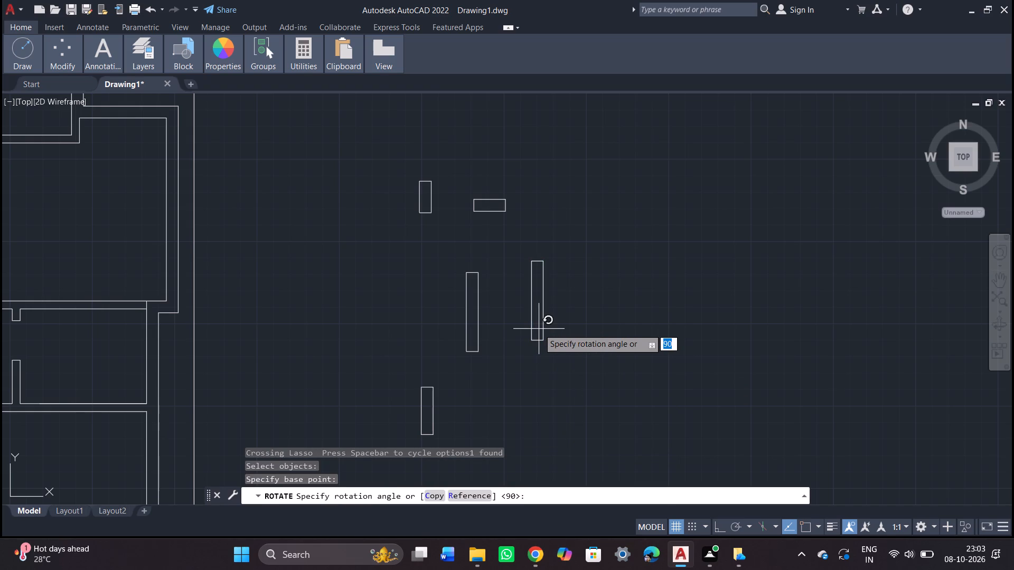
pyautogui.press('F8')
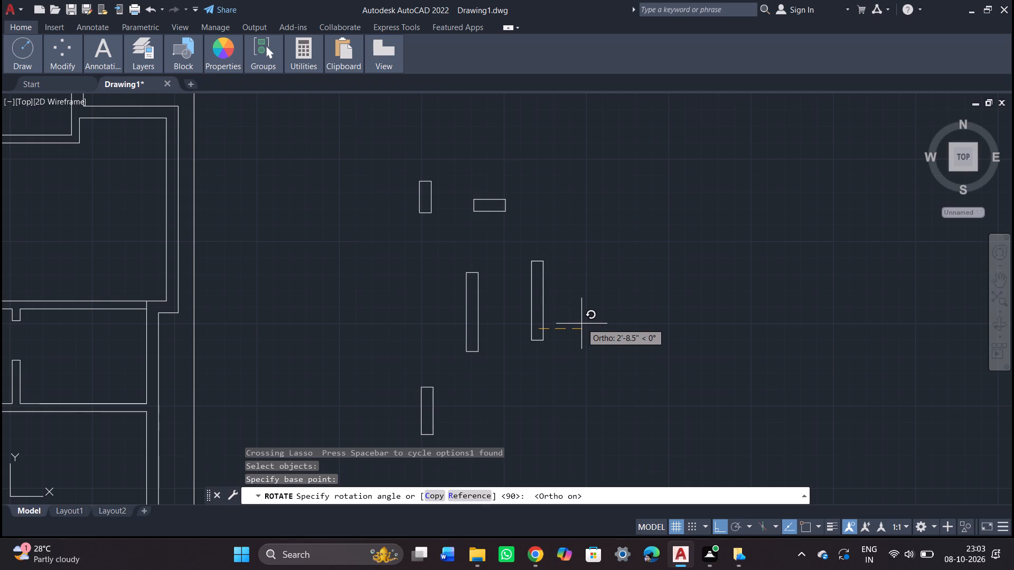
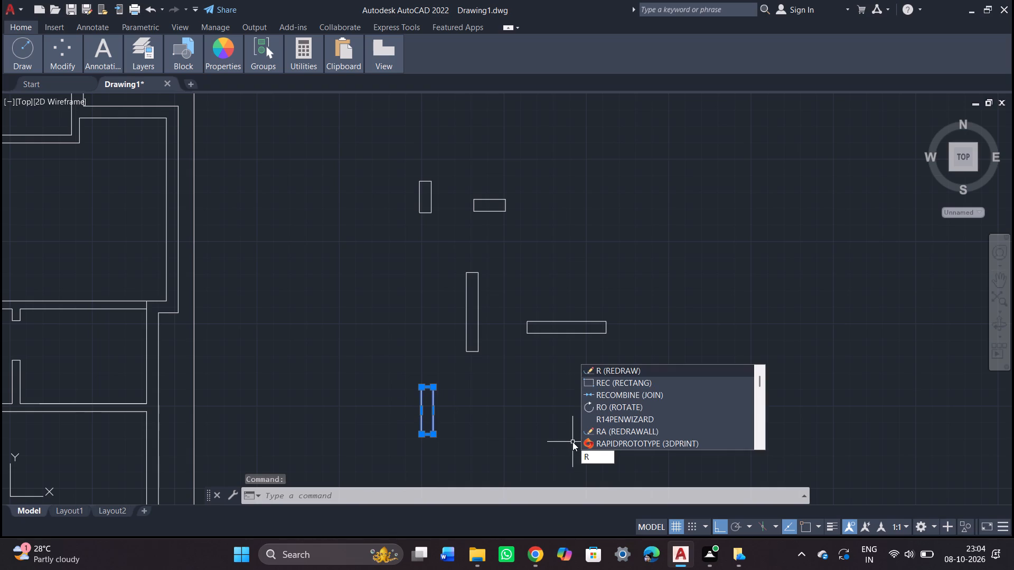
# Copy the upright 9" by 3' rectangle and paste the duplicate beside the original, away from the floor plan.
pyautogui.press('Escape')
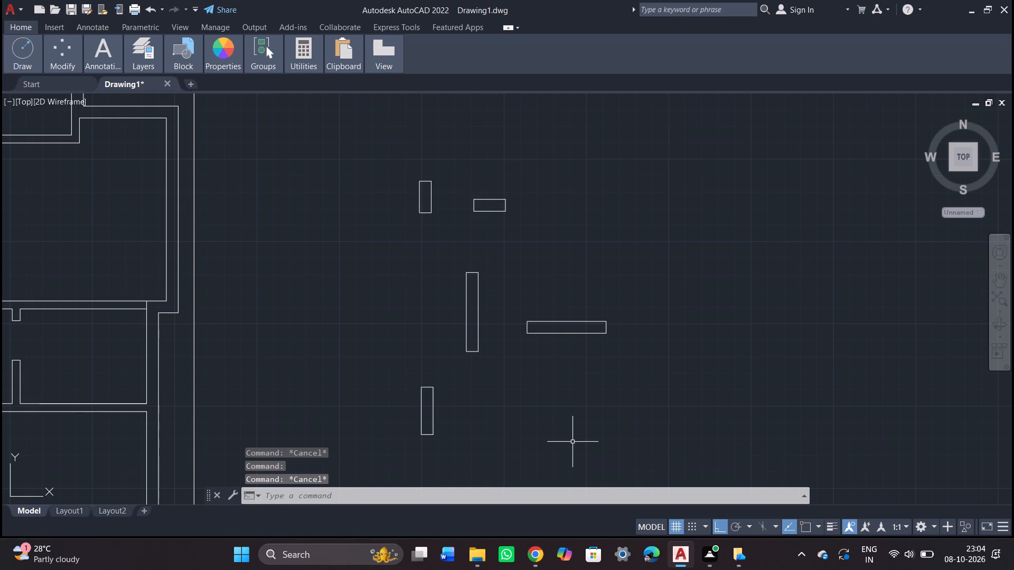
pyautogui.click(430, 414)
pyautogui.click(441, 411)
pyautogui.moveTo(417, 415); pyautogui.dragTo(402, 418)
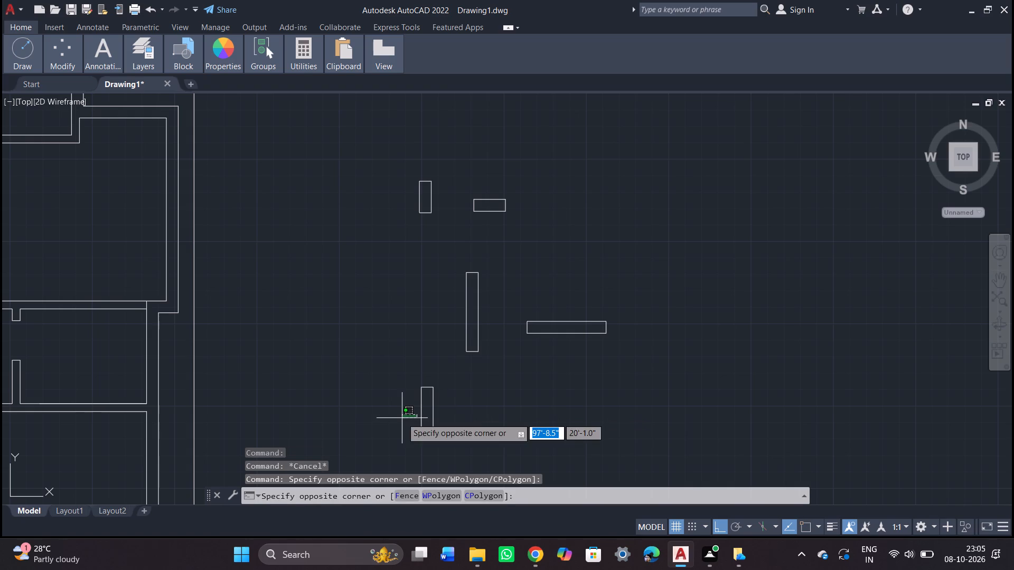
pyautogui.click(426, 416)
pyautogui.click(426, 416)
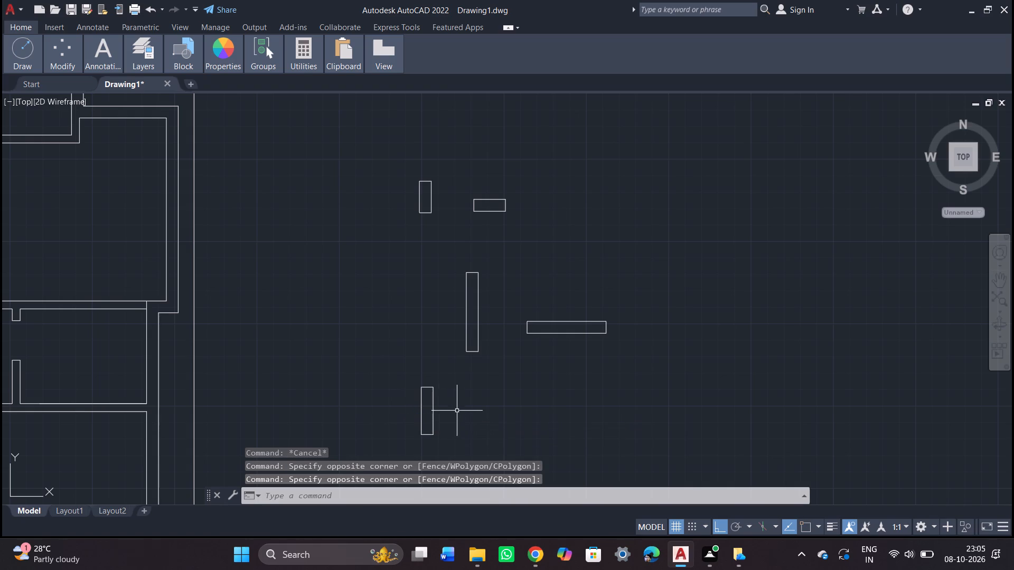
pyautogui.click(420, 407)
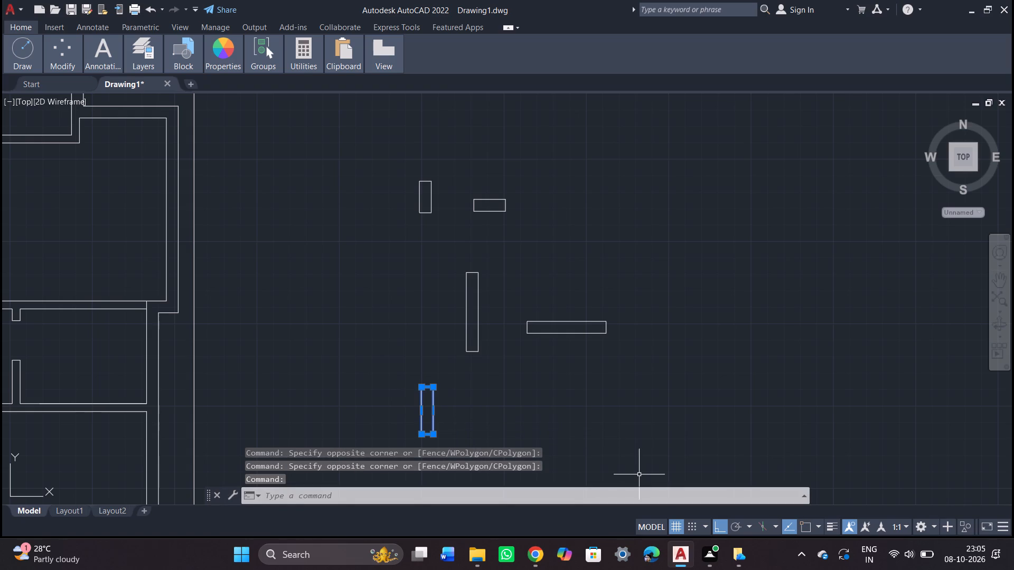
pyautogui.hotkey('ctrl', 'c')
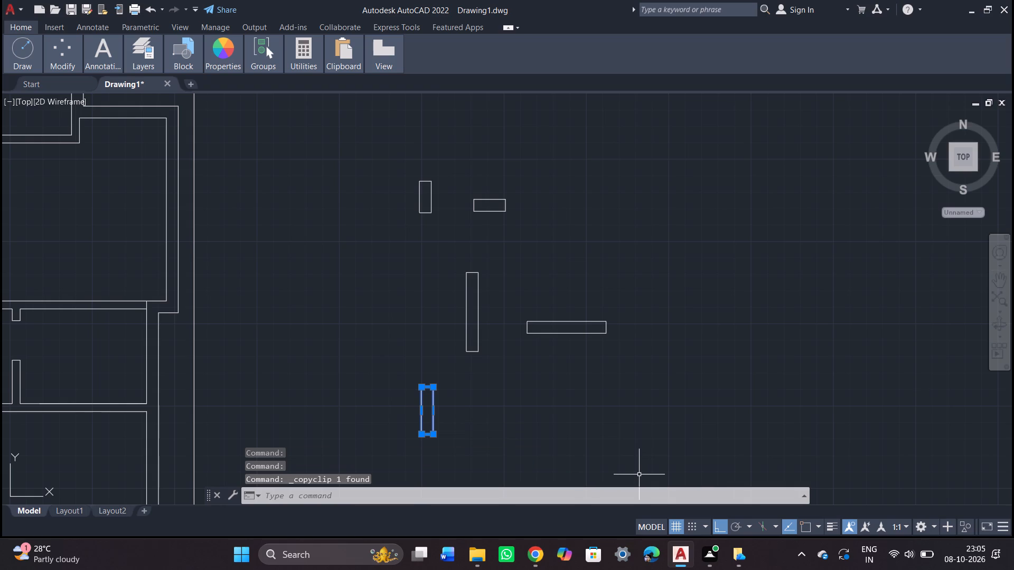
pyautogui.hotkey('ctrl', 'v')
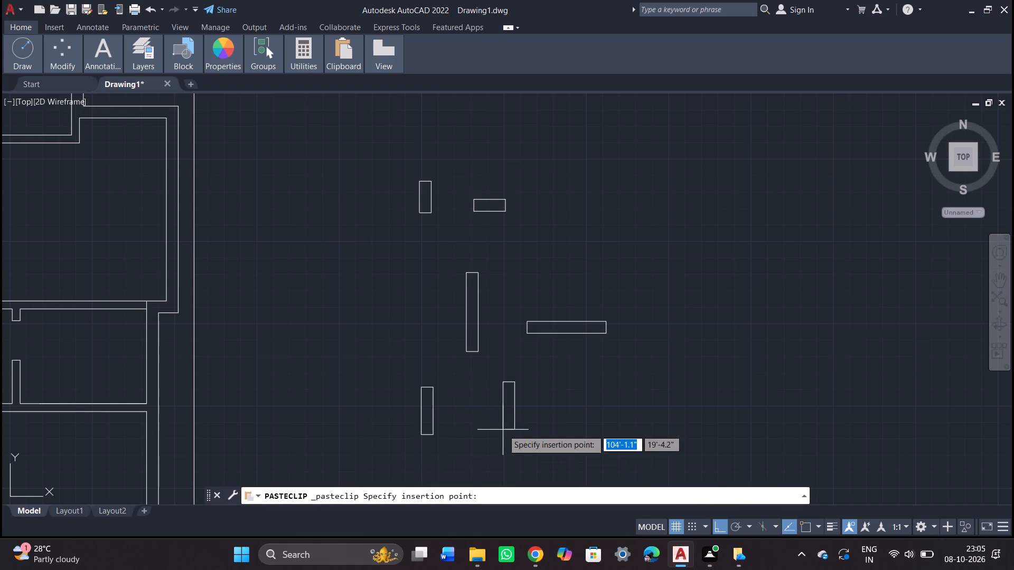
pyautogui.click(486, 434)
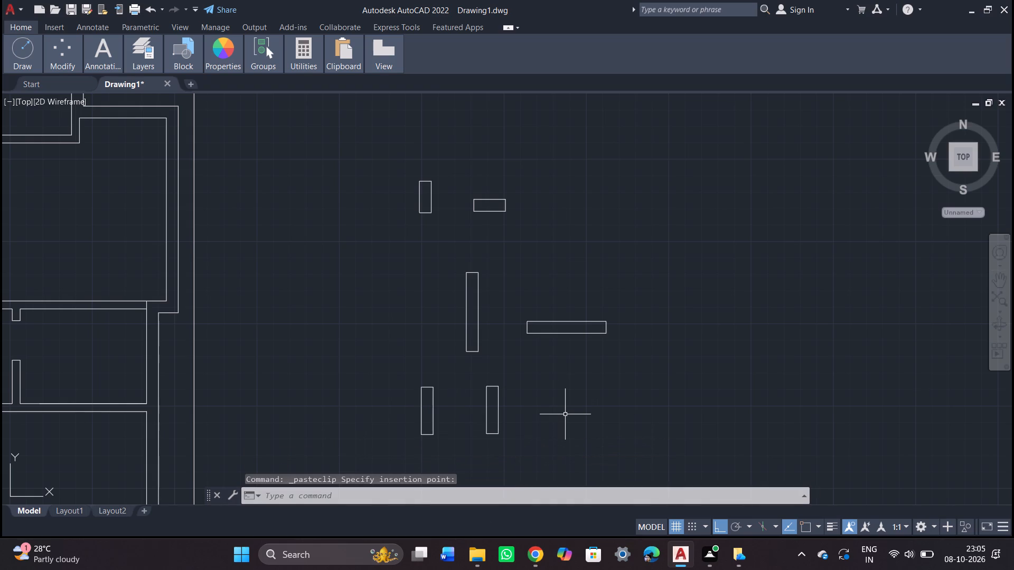
# Rotate the pasted 9" by 3' rectangle by 90 degrees with Ortho, using a base point just outside its long edge, away from the original.
pyautogui.press('r')
pyautogui.press('o')
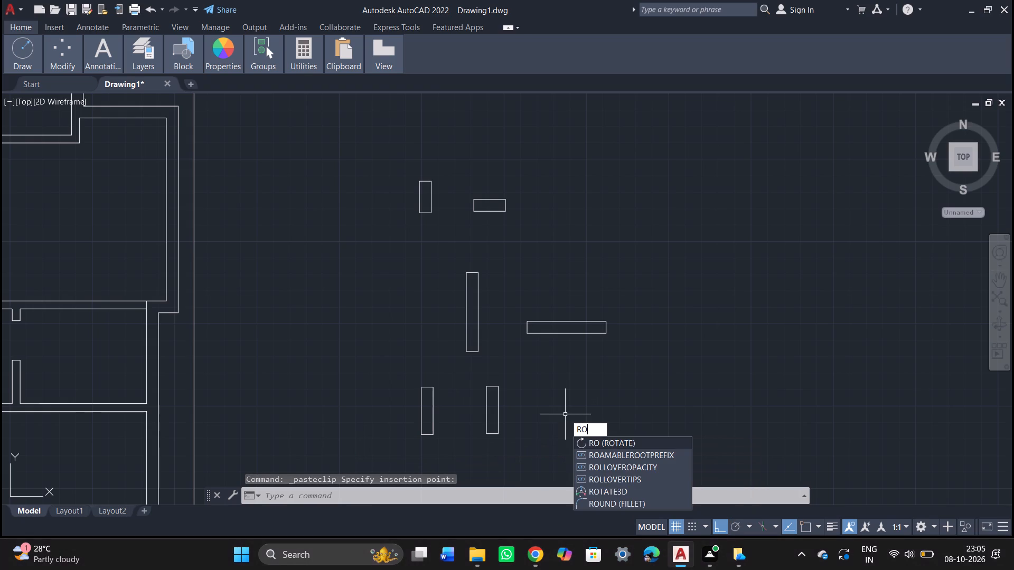
pyautogui.press('Return')
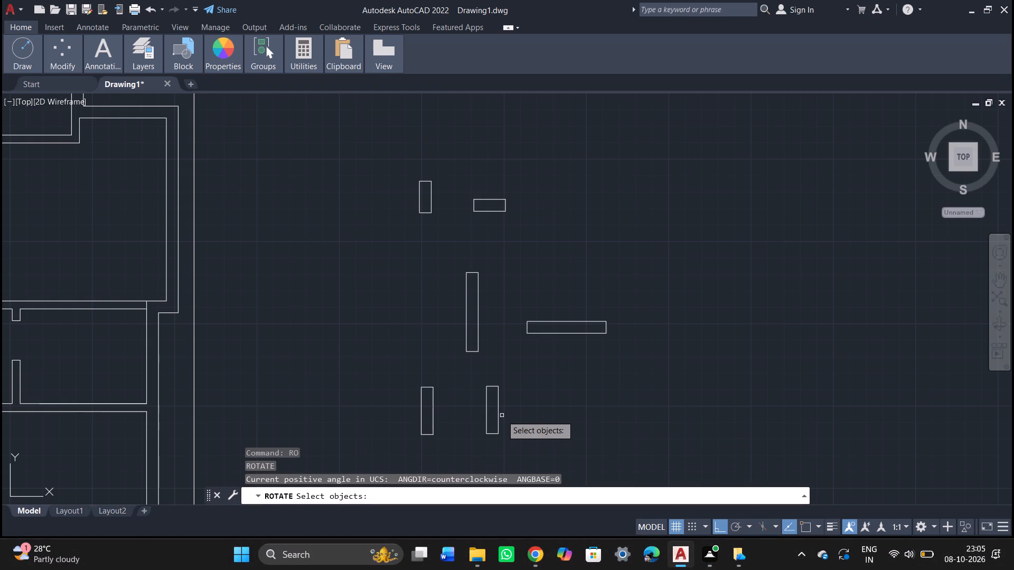
pyautogui.click(499, 411)
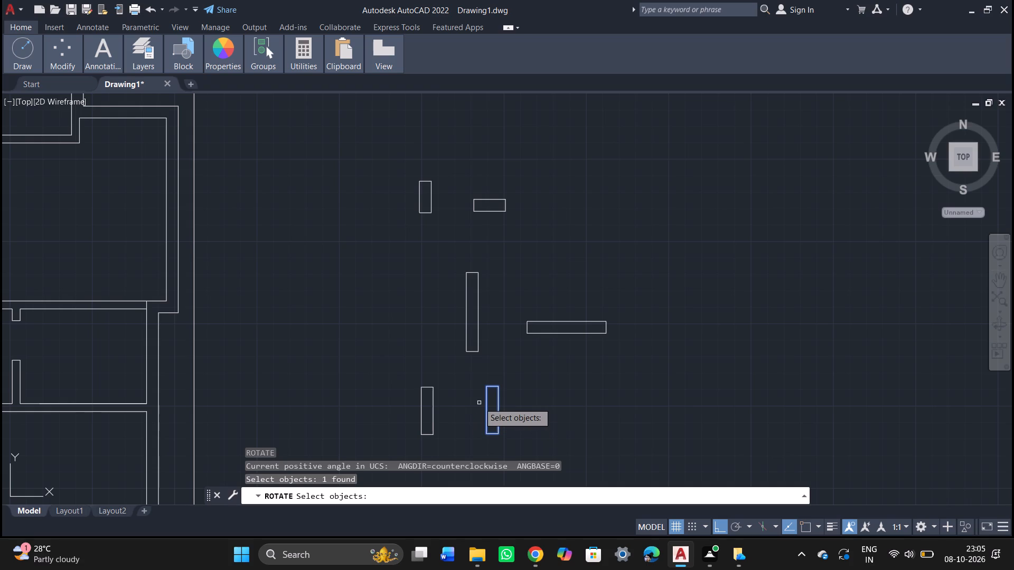
pyautogui.press('Return')
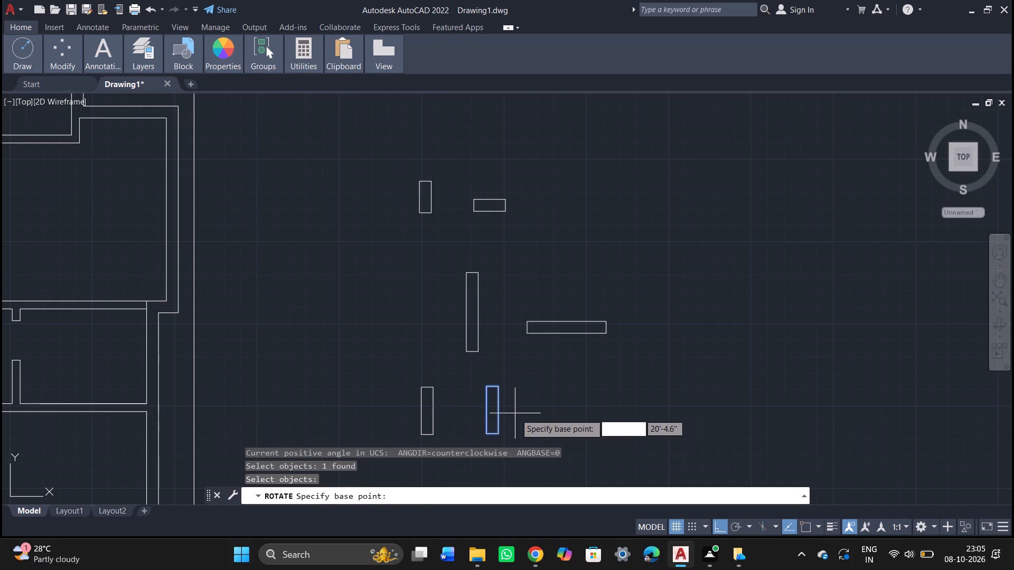
pyautogui.click(531, 416)
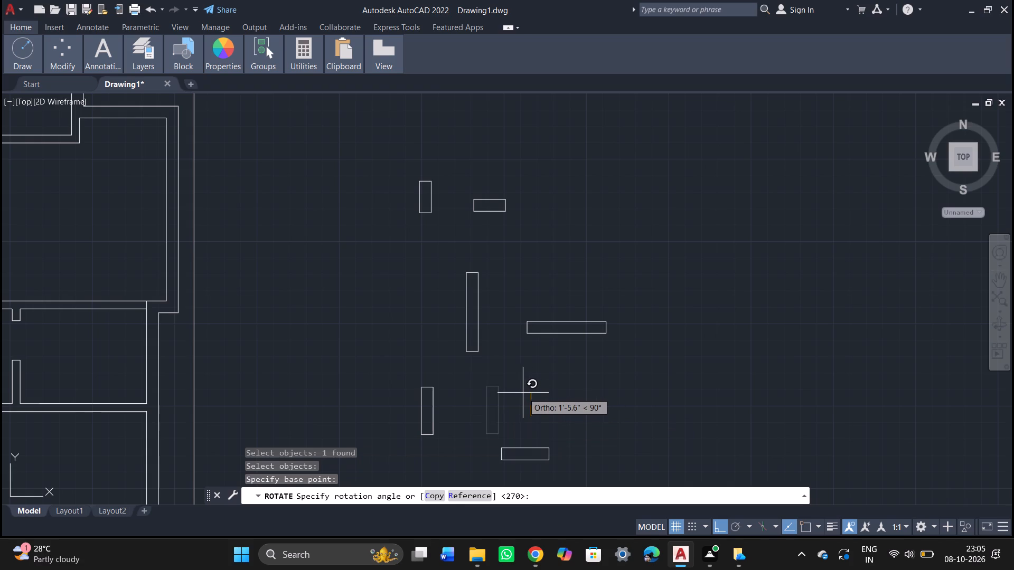
pyautogui.click(524, 392)
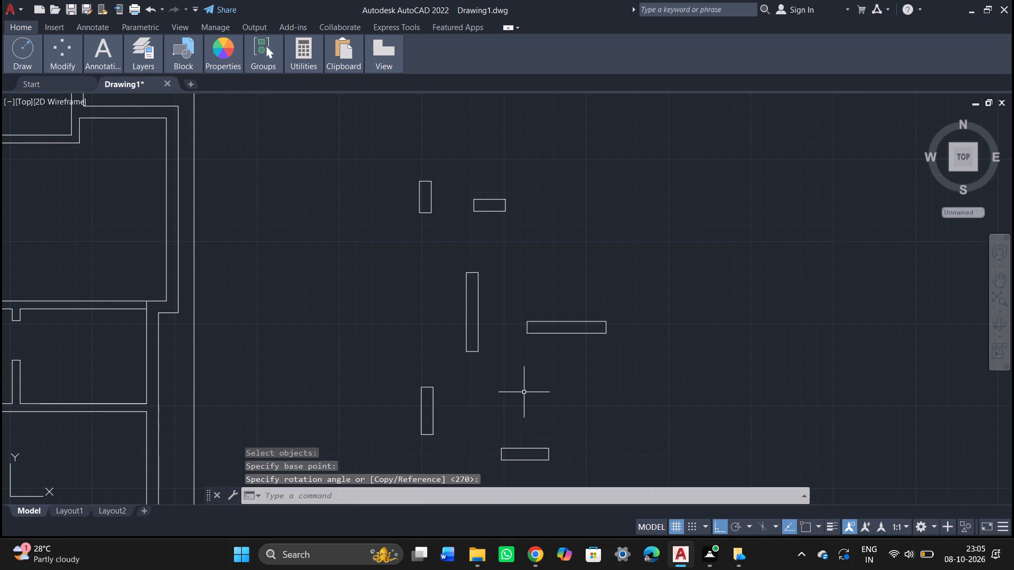
pyautogui.moveTo(524, 404); pyautogui.dragTo(523, 339, button='middle')
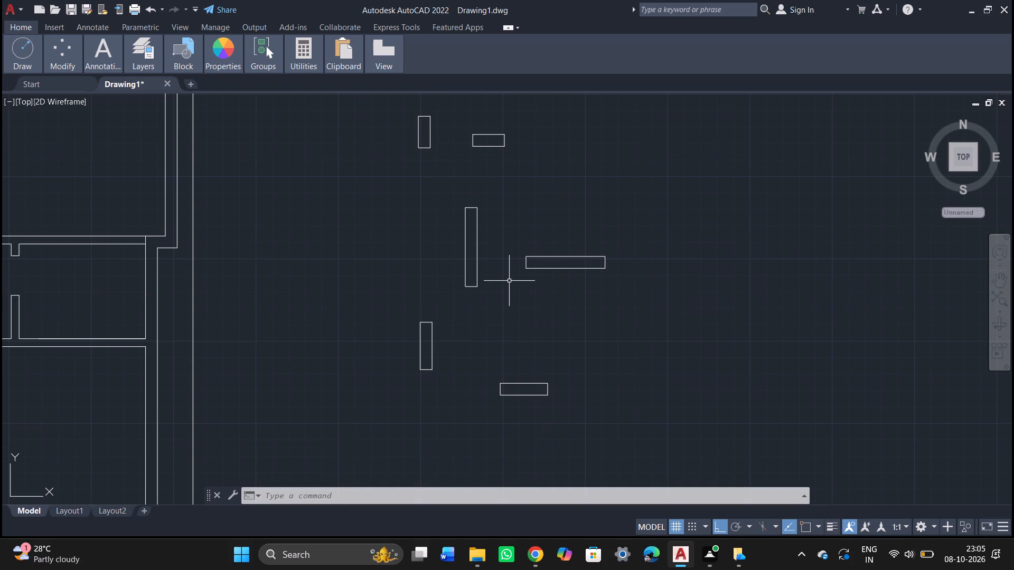
pyautogui.press('Escape')
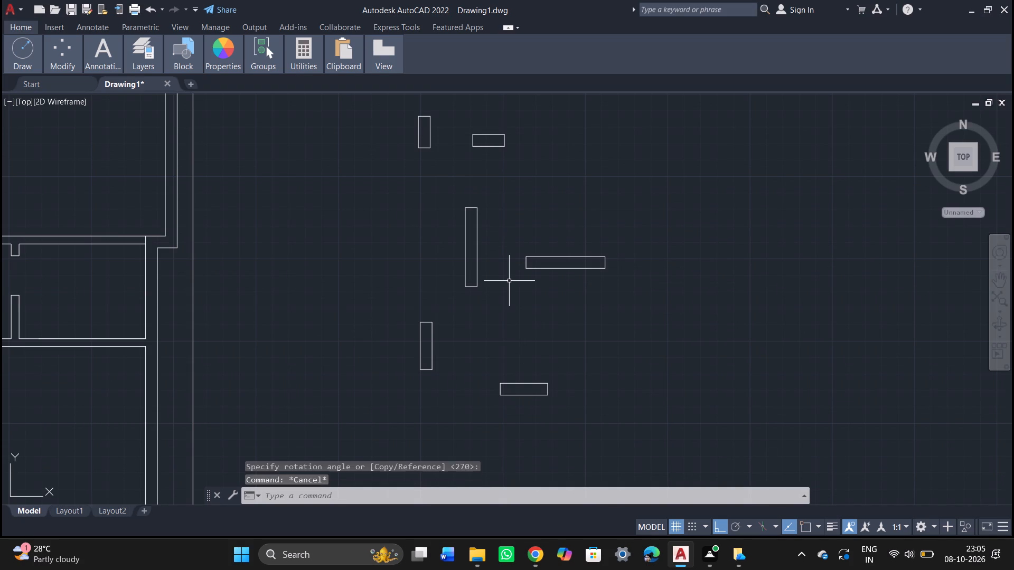
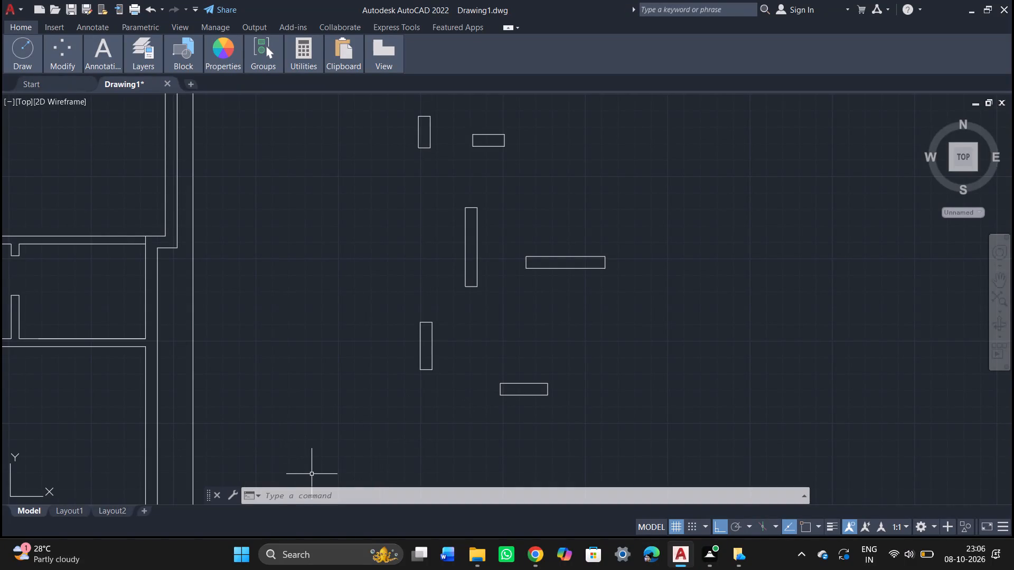
# Draw an upright rectangle 9" long and 4' wide below the existing 3' rectangles beside the floor plan.
pyautogui.write('re')
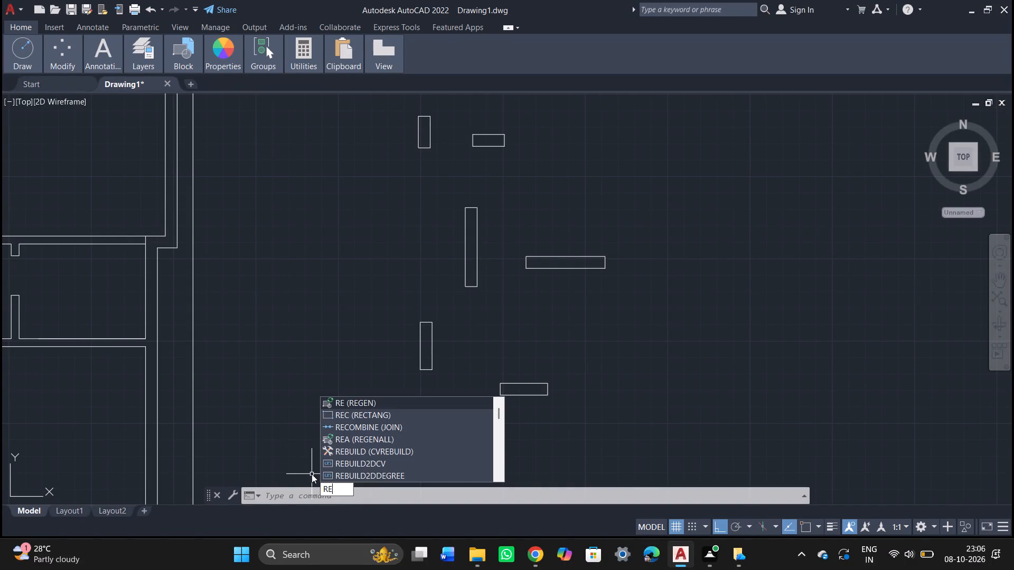
pyautogui.press('c')
pyautogui.press('Return')
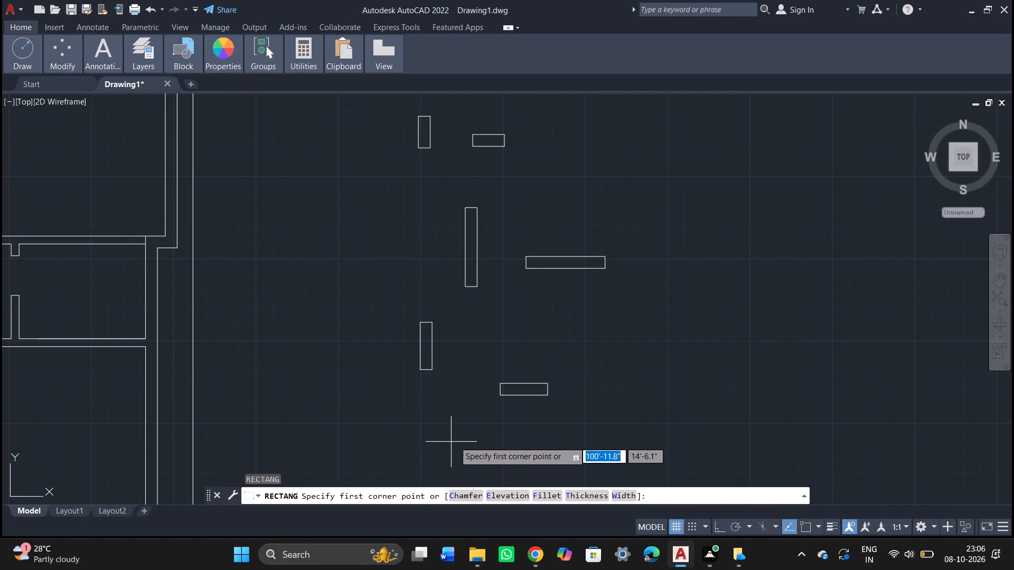
pyautogui.click(449, 413)
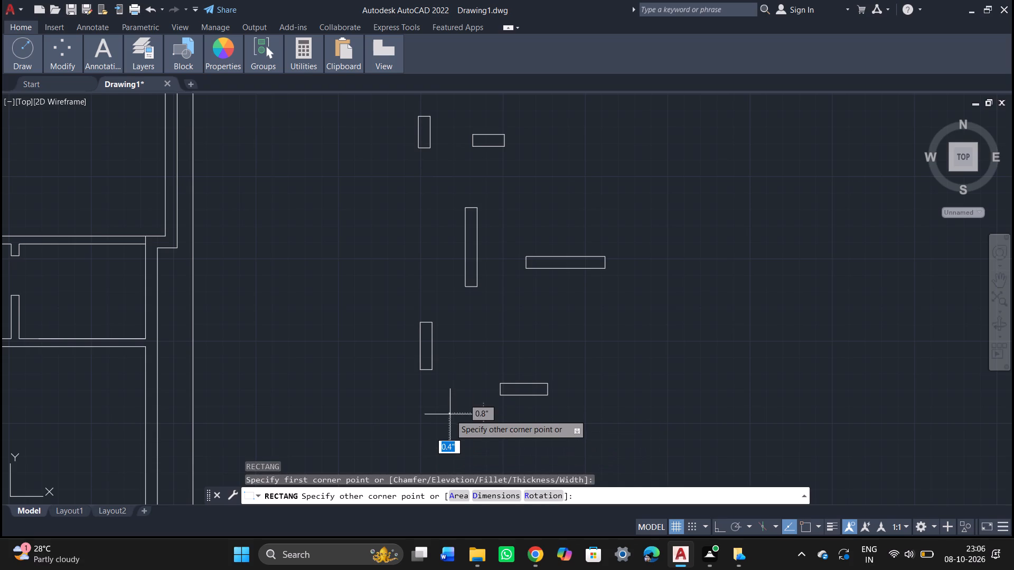
pyautogui.click(491, 496)
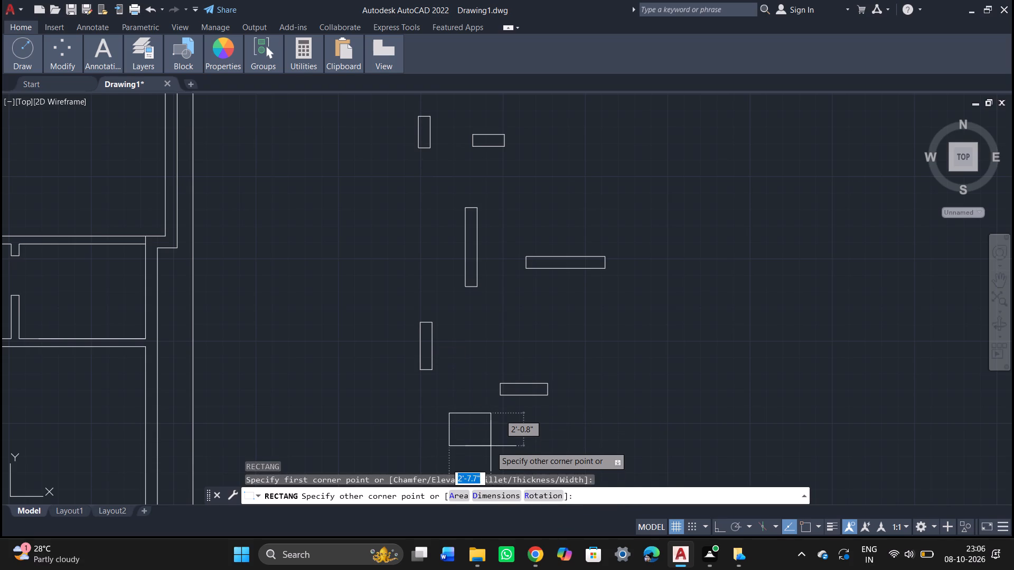
pyautogui.click(486, 493)
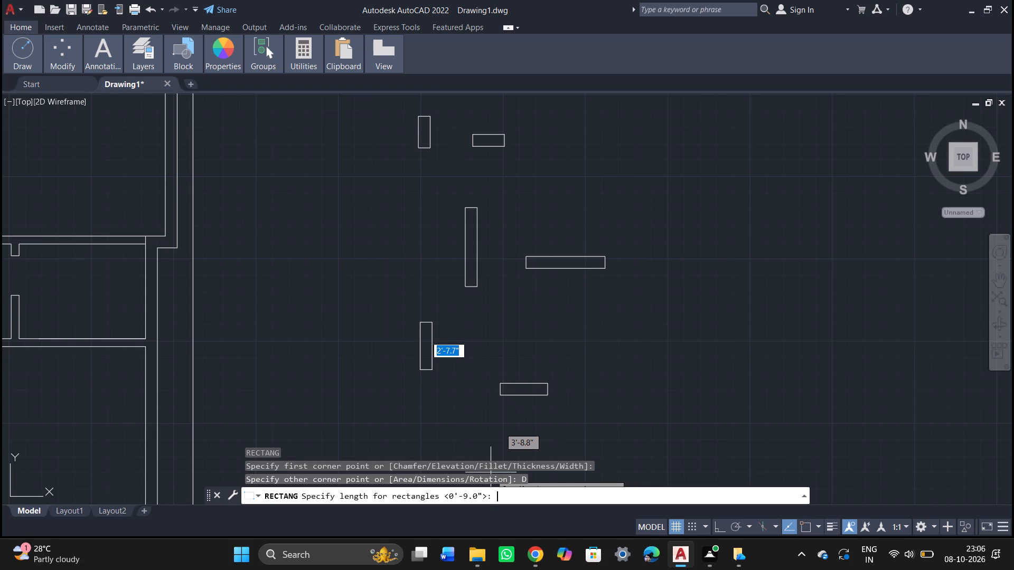
pyautogui.press('9')
pyautogui.press('Return')
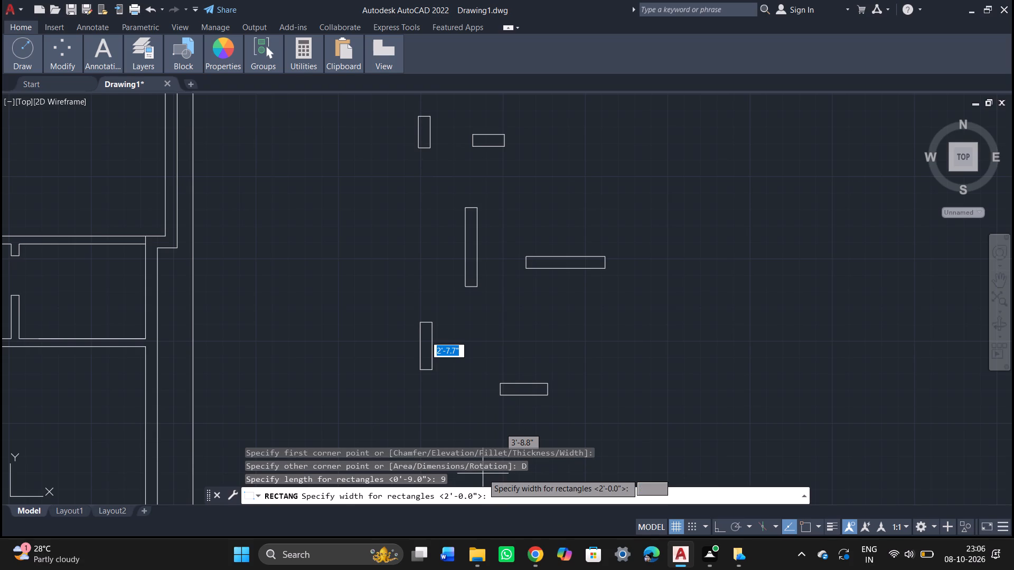
pyautogui.press('4')
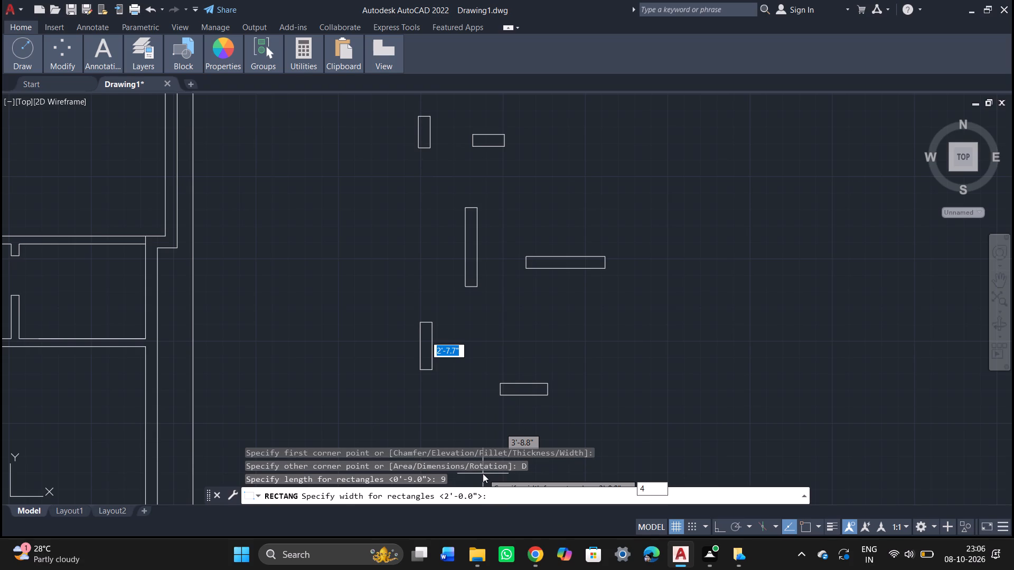
pyautogui.press("'")
pyautogui.press('Return')
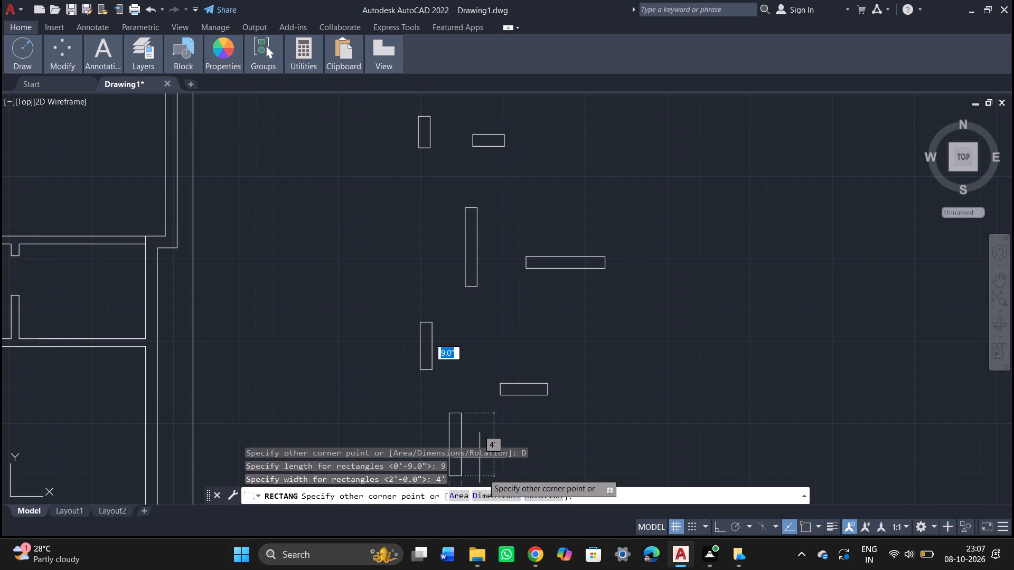
pyautogui.click(480, 453)
pyautogui.click(569, 455)
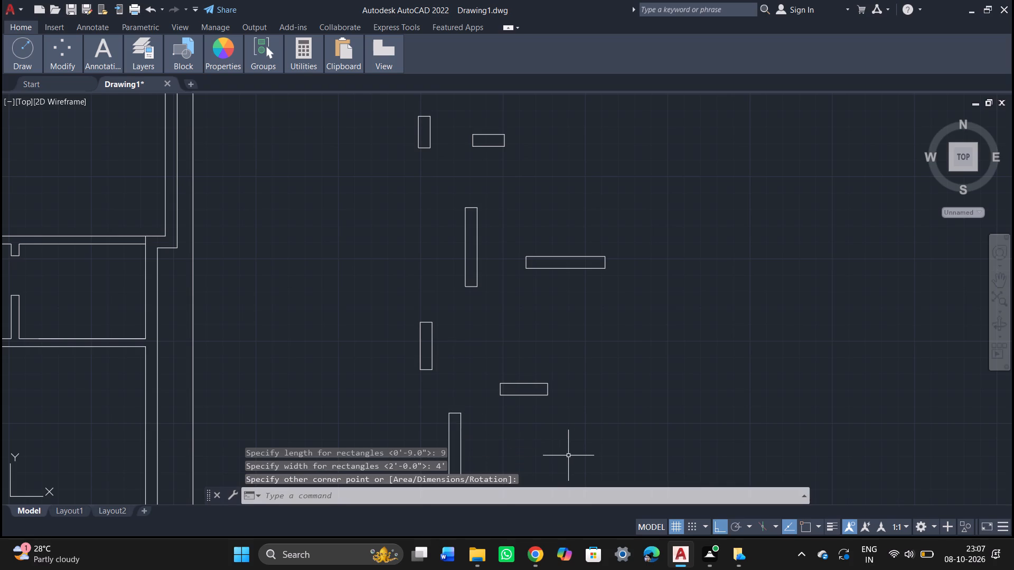
pyautogui.press('Escape')
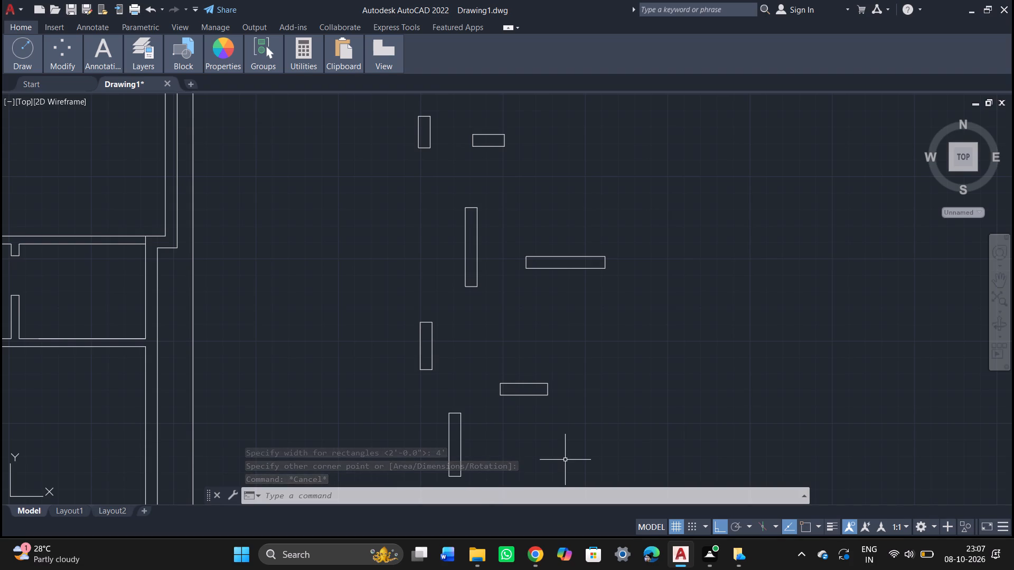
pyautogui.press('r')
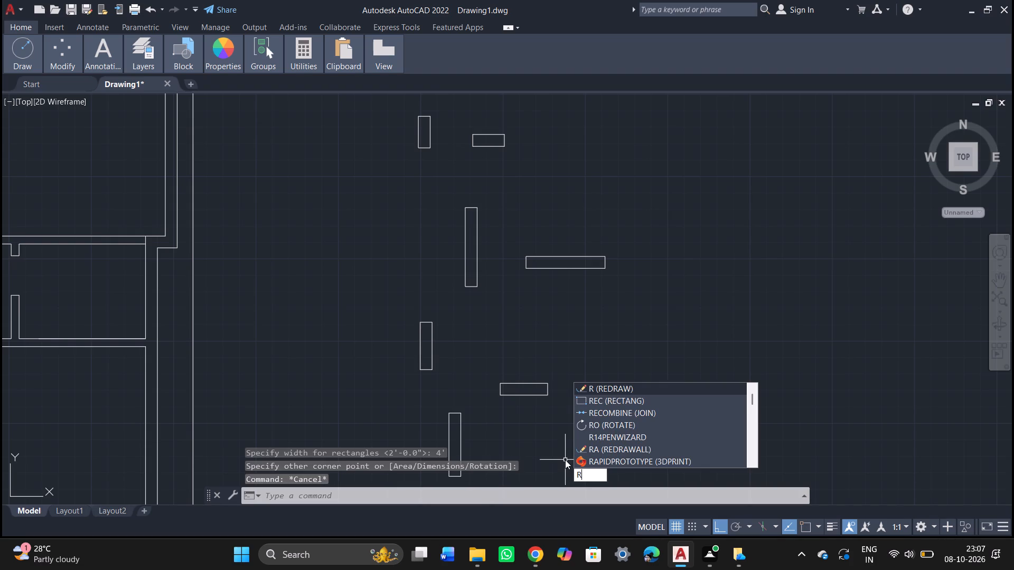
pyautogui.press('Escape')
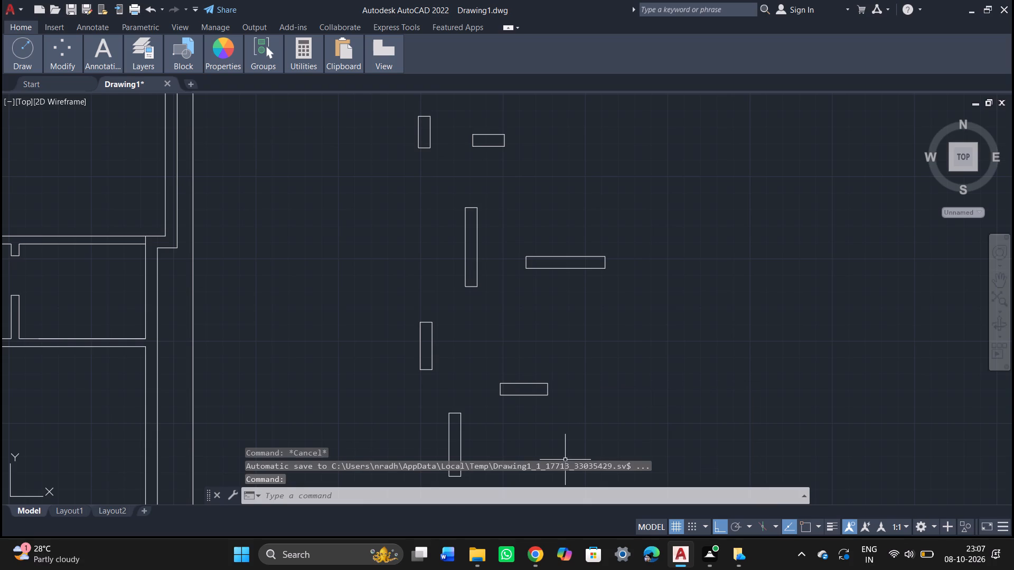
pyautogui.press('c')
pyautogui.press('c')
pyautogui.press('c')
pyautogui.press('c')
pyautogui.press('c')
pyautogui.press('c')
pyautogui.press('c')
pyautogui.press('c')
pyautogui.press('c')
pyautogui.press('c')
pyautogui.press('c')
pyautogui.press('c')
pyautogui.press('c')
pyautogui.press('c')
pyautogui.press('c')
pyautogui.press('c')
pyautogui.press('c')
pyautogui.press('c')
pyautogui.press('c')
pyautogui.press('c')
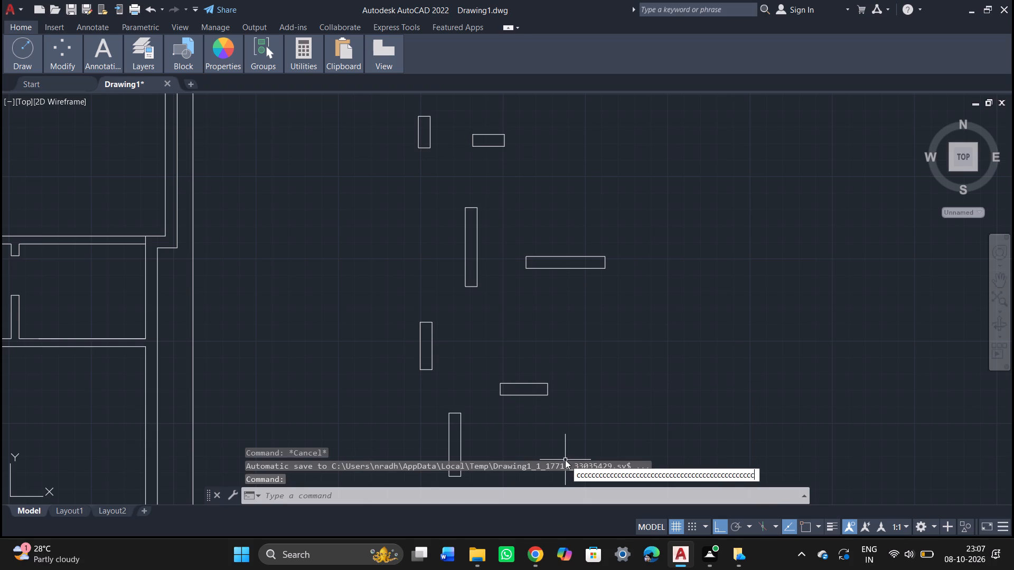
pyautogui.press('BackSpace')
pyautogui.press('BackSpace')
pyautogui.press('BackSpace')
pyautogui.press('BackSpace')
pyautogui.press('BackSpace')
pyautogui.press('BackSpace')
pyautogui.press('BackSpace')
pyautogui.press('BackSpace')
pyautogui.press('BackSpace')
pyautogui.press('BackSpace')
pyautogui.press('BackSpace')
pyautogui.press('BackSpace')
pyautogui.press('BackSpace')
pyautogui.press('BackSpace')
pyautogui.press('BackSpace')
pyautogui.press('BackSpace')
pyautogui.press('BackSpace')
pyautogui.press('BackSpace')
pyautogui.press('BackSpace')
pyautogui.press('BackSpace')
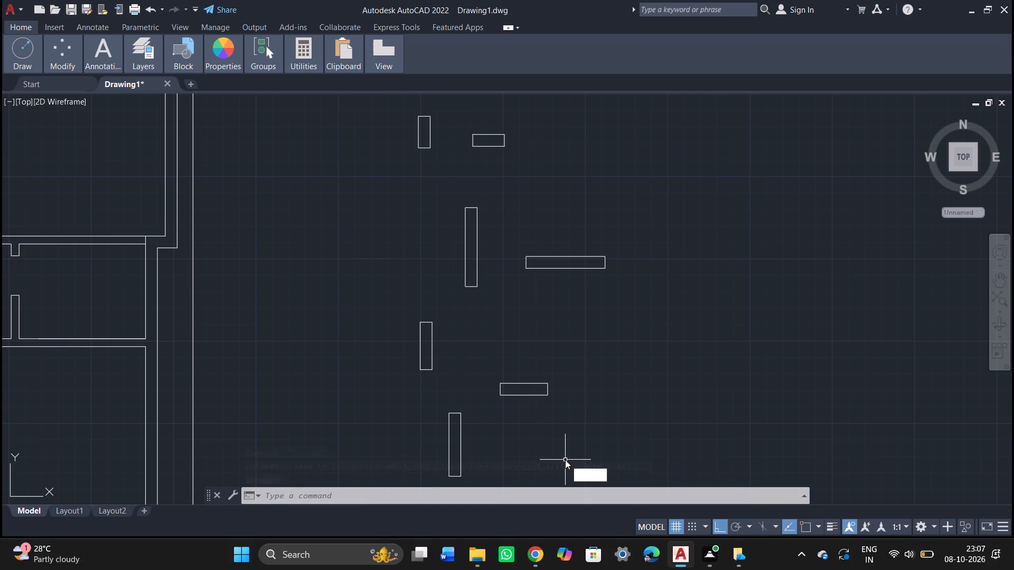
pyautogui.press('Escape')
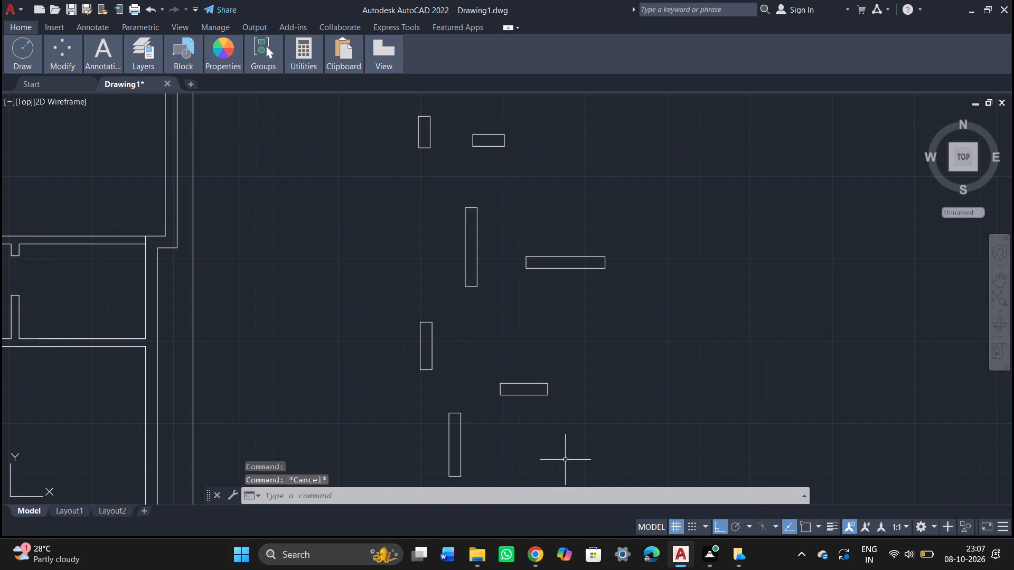
# Copy the upright 9" by 4' rectangle and paste the duplicate beside the original, away from the floor plan.
pyautogui.hotkey('ctrl', 'c')
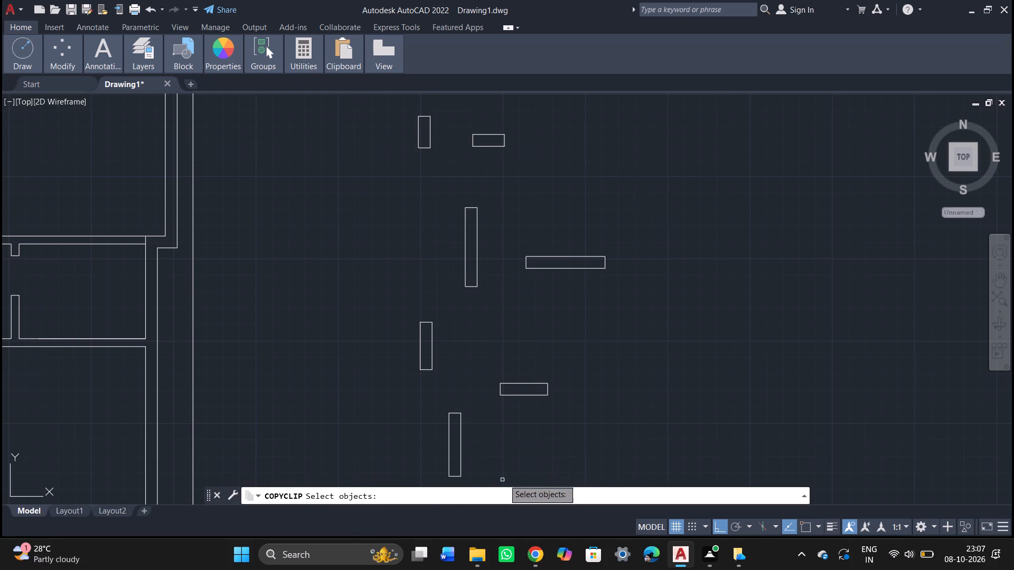
pyautogui.moveTo(485, 446); pyautogui.dragTo(430, 452)
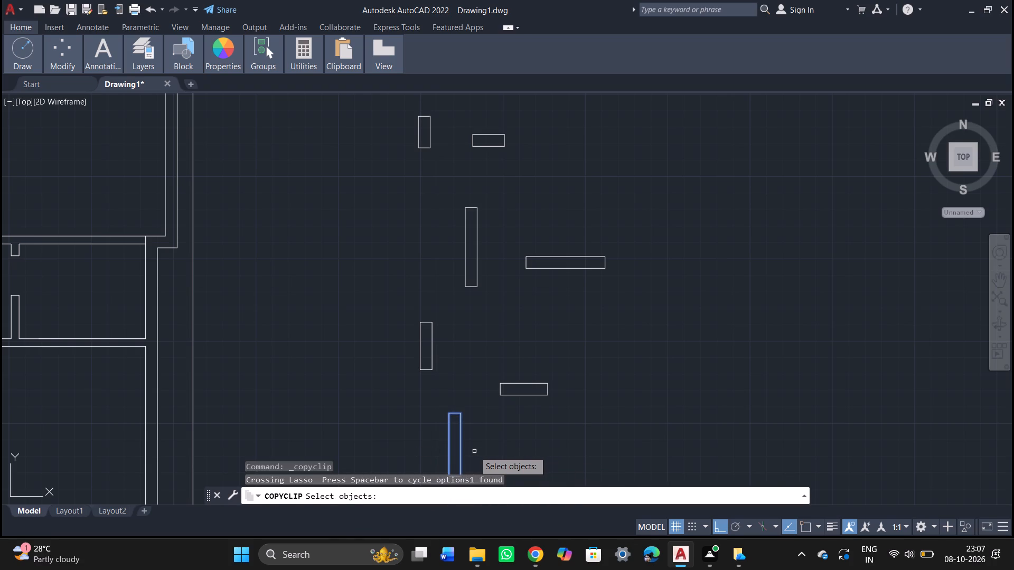
pyautogui.press('Return')
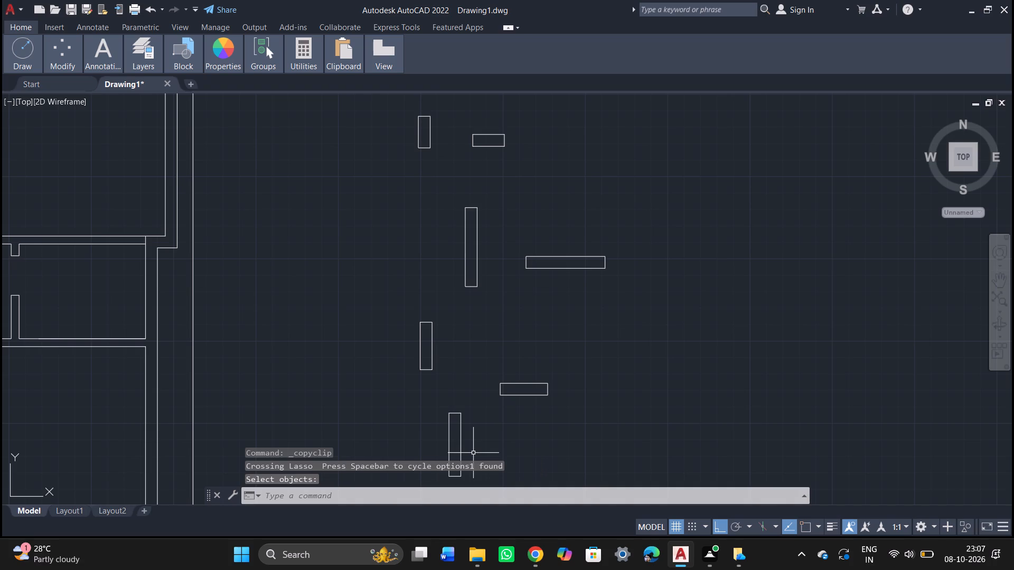
pyautogui.hotkey('ctrl', 'v')
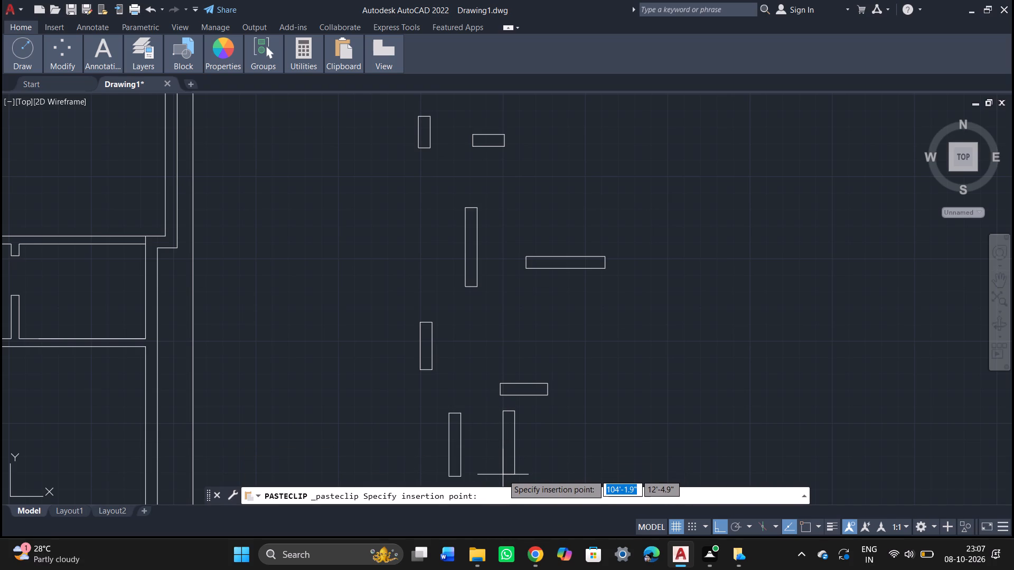
pyautogui.click(503, 477)
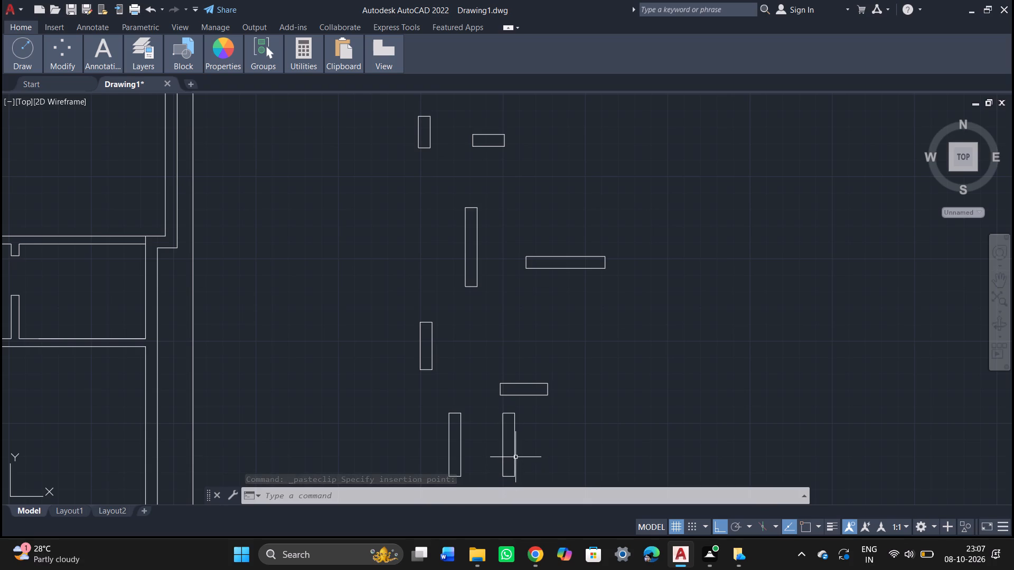
# Rotate the pasted 9" by 4' rectangle by 90 degrees with Ortho, using a base point just outside its long edge, away from the original.
pyautogui.click(515, 456)
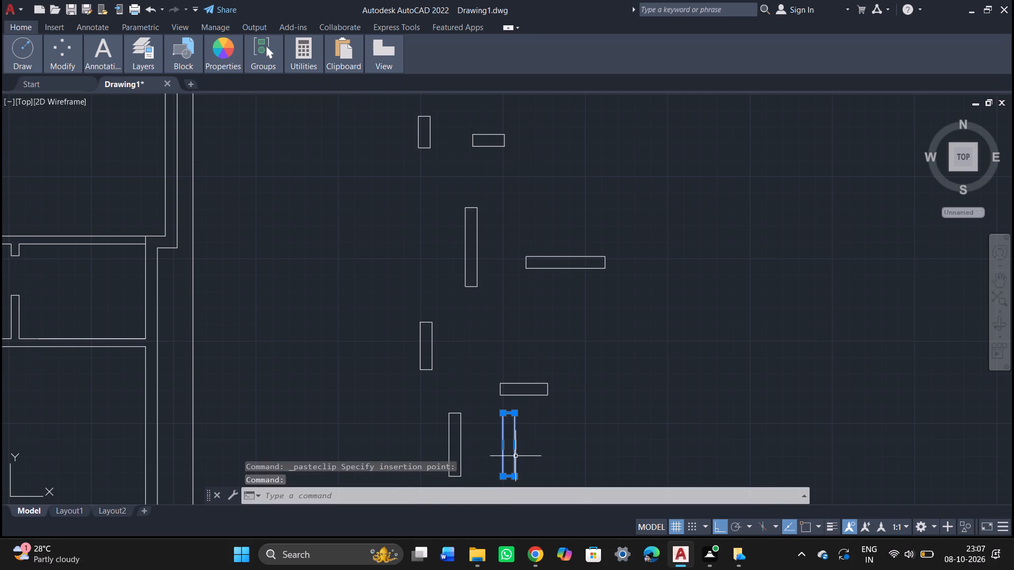
pyautogui.write('ro')
pyautogui.press('Return')
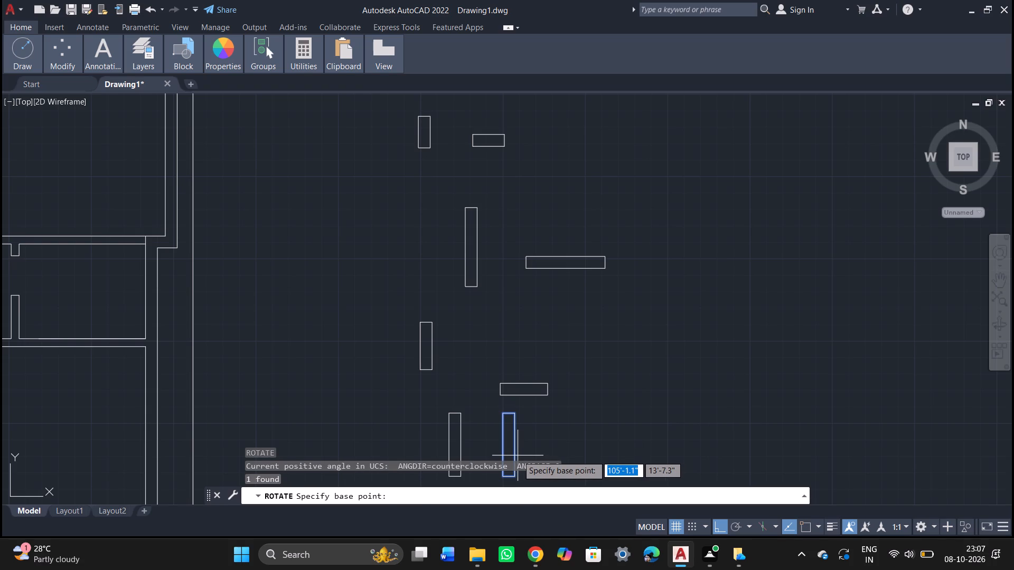
pyautogui.click(518, 455)
pyautogui.click(521, 440)
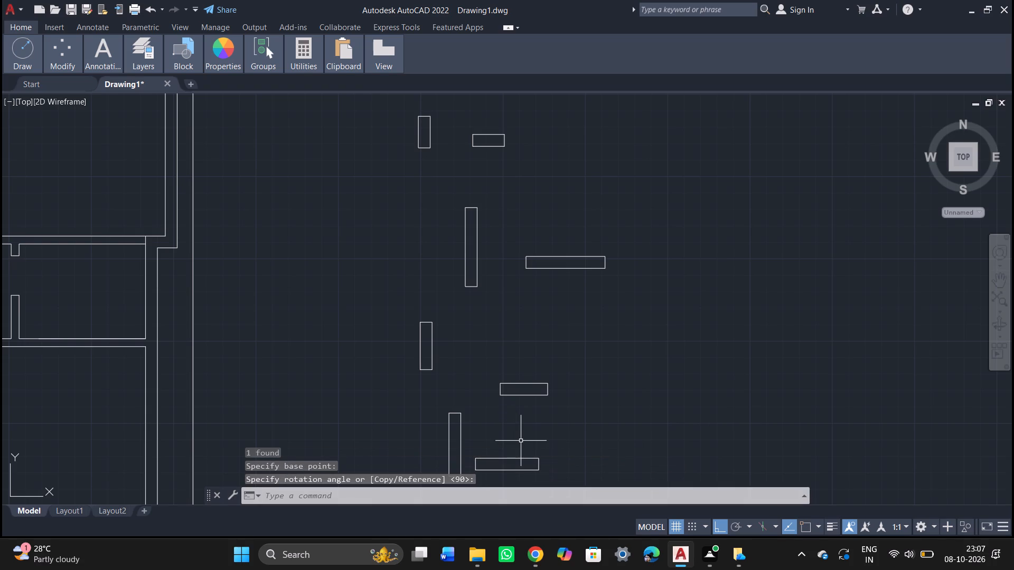
pyautogui.press('Escape')
pyautogui.press('Escape')
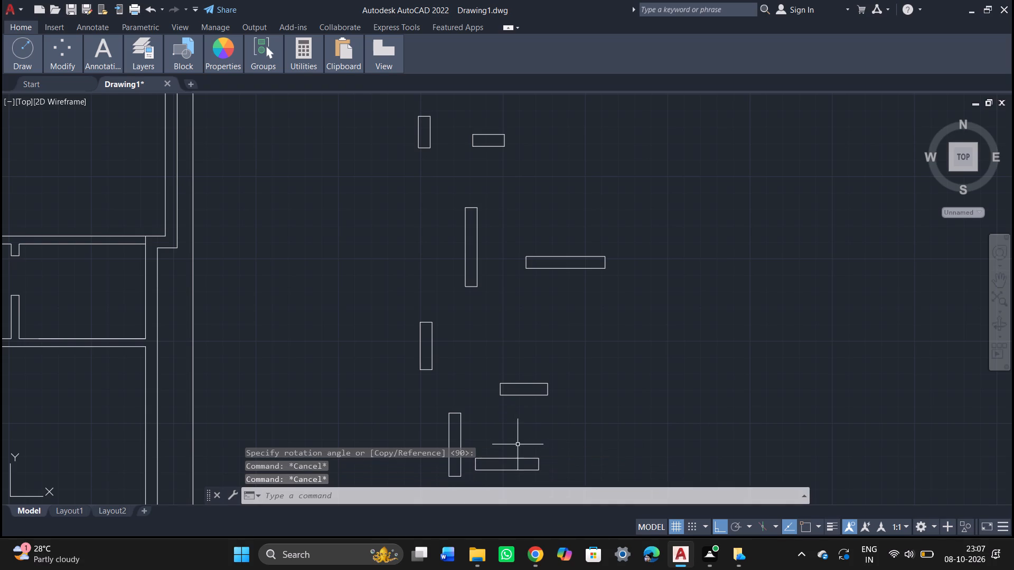
# Trim the two short line segments crossing the lower central room's west wall, at its bottom corner and where the outer horizontal line enters it.
pyautogui.scroll(-1, 518, 444)
pyautogui.moveTo(416, 429); pyautogui.dragTo(544, 358, button='middle')
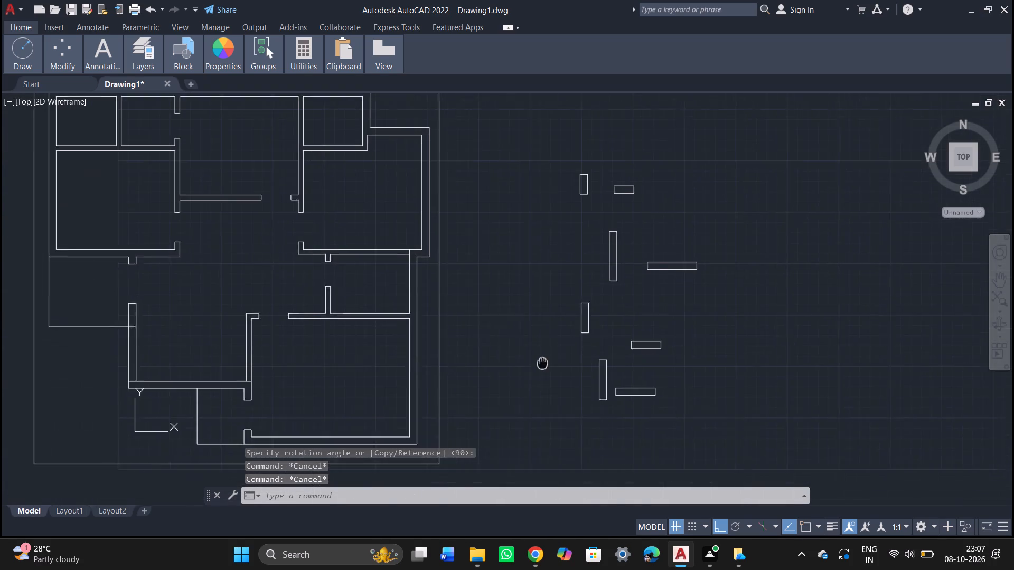
pyautogui.moveTo(544, 358); pyautogui.dragTo(547, 354, button='middle')
pyautogui.moveTo(523, 343); pyautogui.dragTo(577, 322, button='middle')
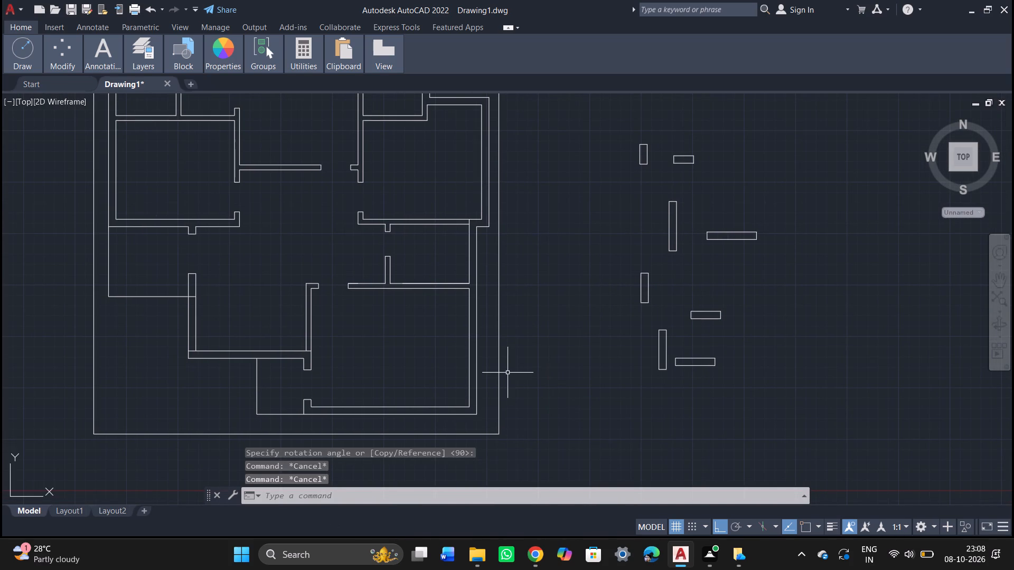
pyautogui.moveTo(508, 373); pyautogui.dragTo(692, 393, button='middle')
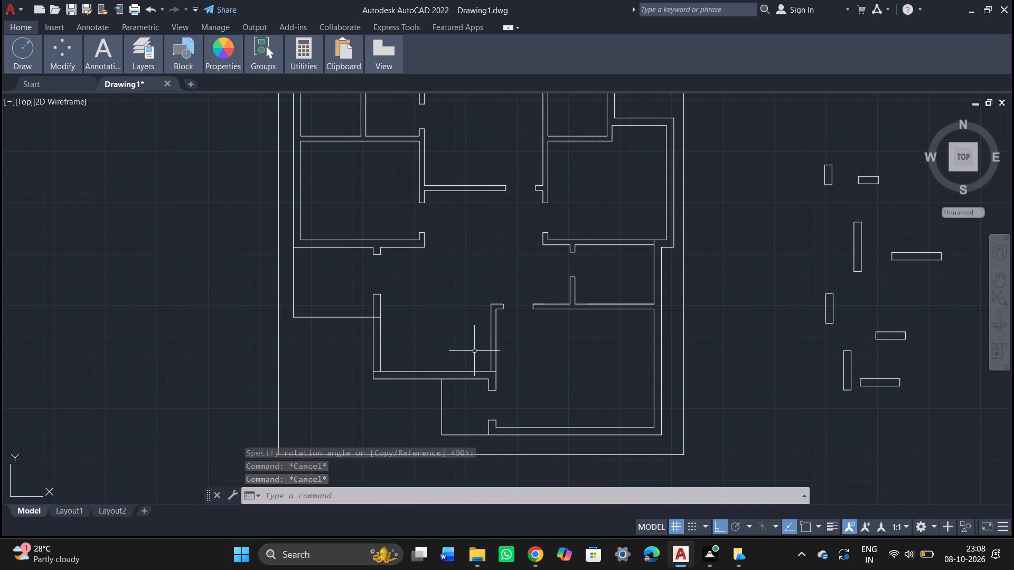
pyautogui.scroll(-1, 466, 346)
pyautogui.moveTo(466, 346); pyautogui.dragTo(551, 356, button='middle')
pyautogui.scroll(2, 548, 356)
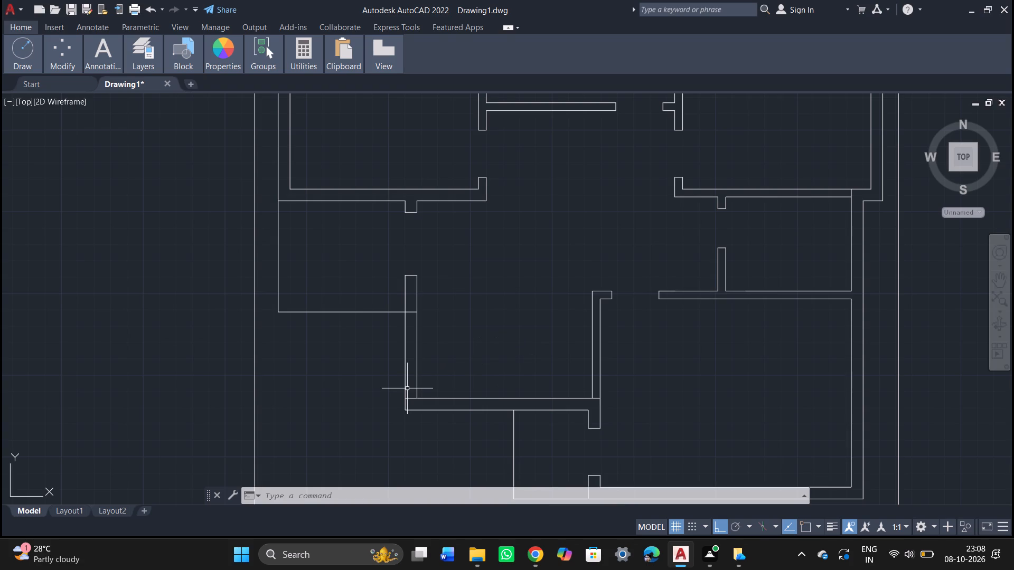
pyautogui.scroll(2, 407, 388)
pyautogui.write('tr')
pyautogui.press('Return')
pyautogui.press('Return')
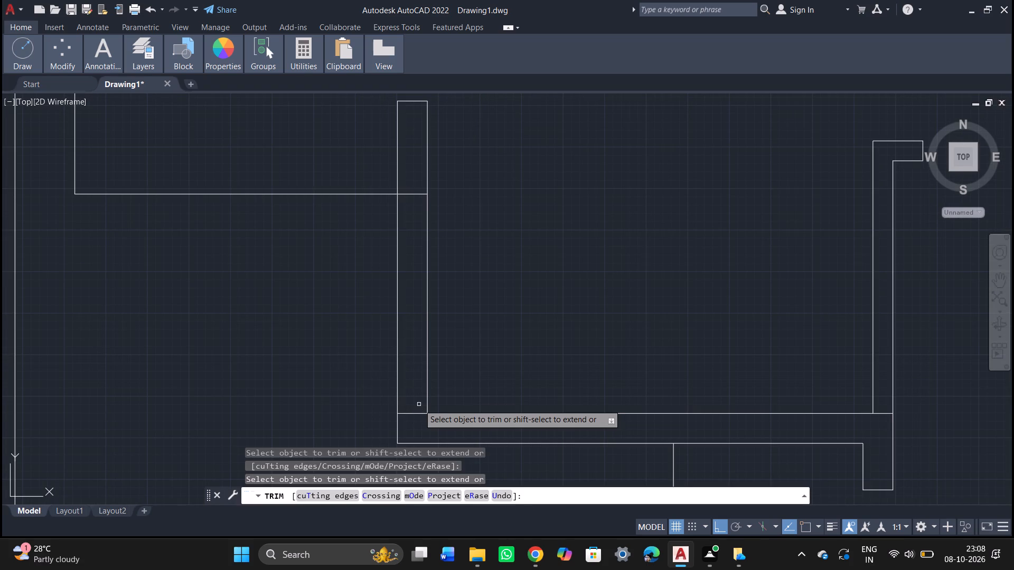
pyautogui.moveTo(419, 404); pyautogui.dragTo(410, 419)
pyautogui.moveTo(410, 399); pyautogui.dragTo(410, 401)
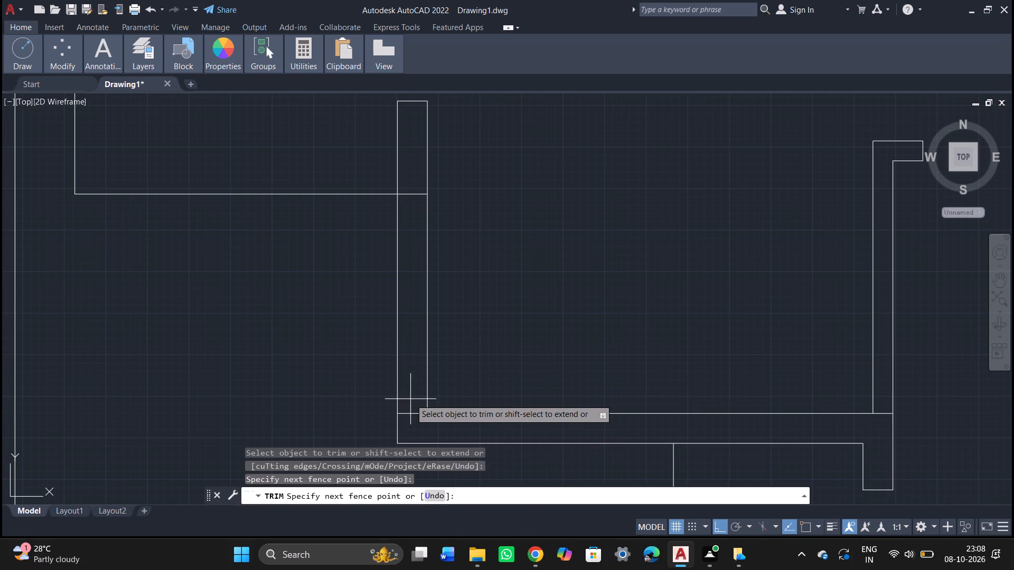
pyautogui.moveTo(410, 401); pyautogui.dragTo(411, 428)
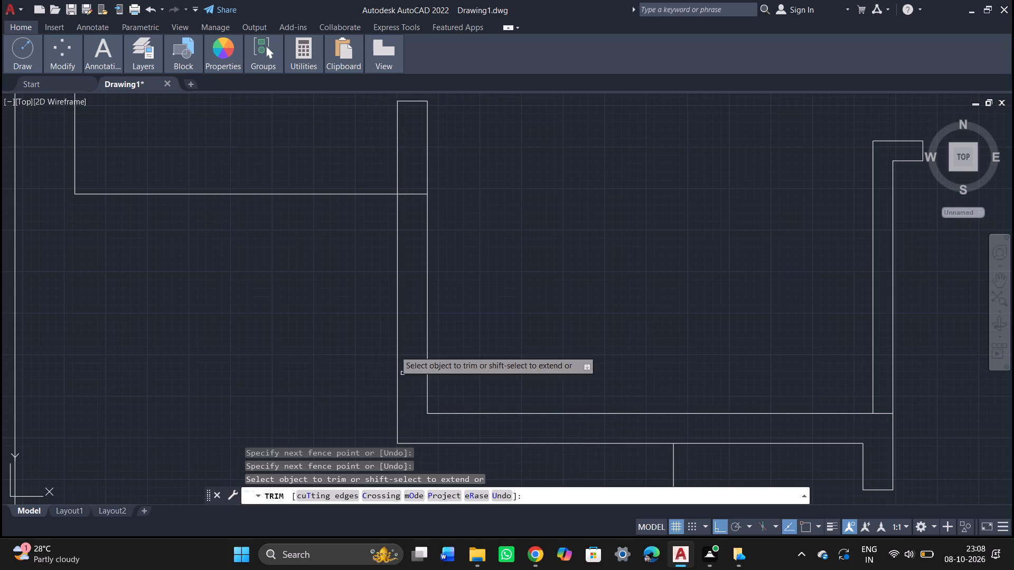
pyautogui.click(408, 194)
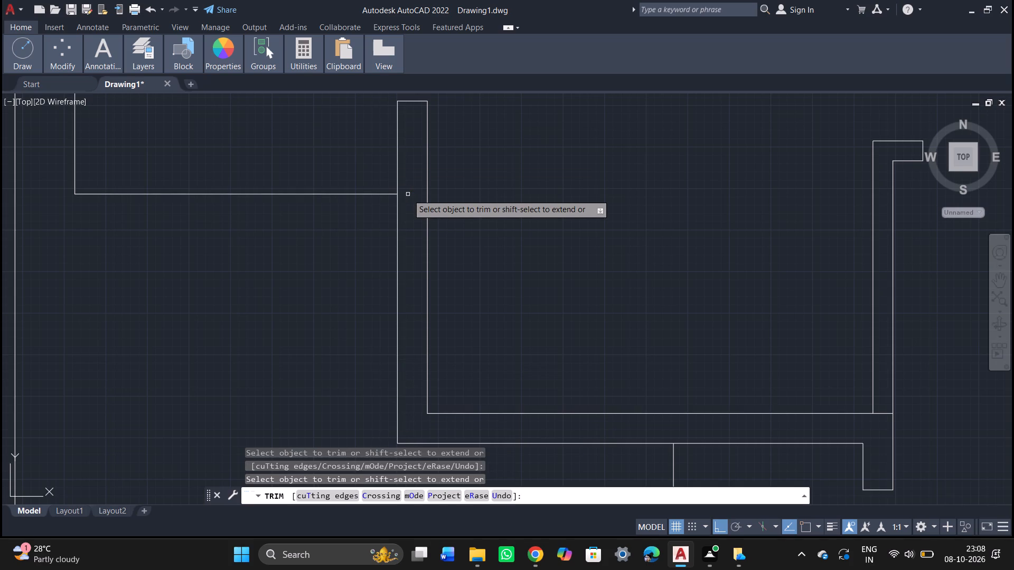
pyautogui.press('Escape')
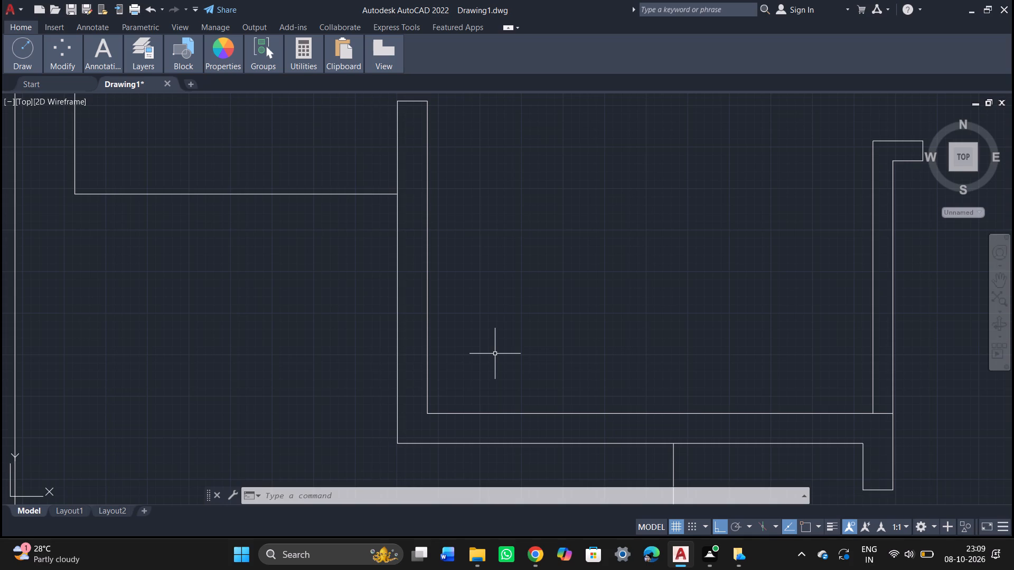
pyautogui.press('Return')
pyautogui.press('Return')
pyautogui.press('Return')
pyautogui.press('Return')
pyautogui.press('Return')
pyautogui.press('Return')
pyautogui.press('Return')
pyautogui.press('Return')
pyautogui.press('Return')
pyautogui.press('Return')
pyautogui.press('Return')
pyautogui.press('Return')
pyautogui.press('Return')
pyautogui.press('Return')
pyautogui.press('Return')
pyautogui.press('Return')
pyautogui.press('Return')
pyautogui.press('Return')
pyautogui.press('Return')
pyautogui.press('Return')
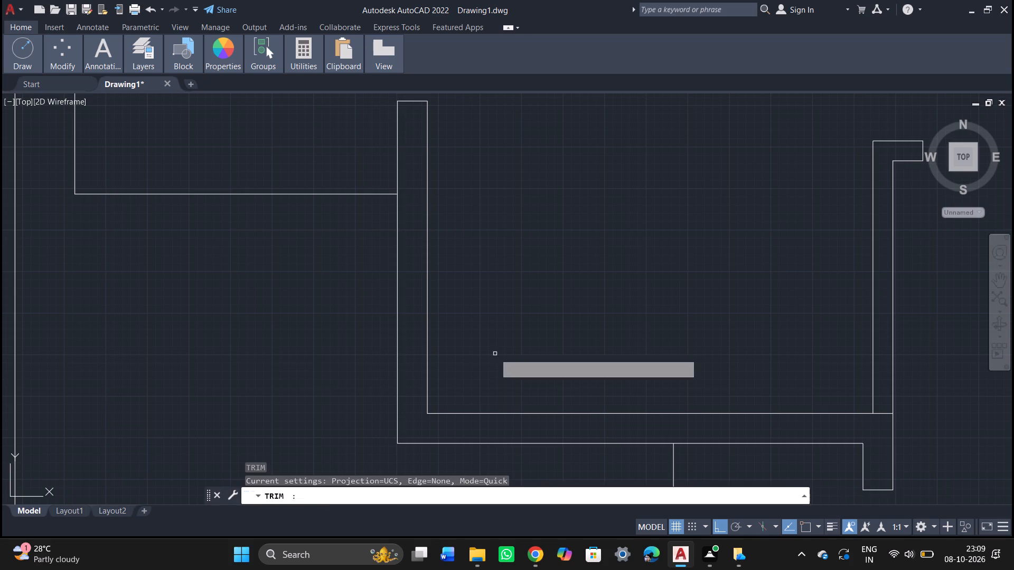
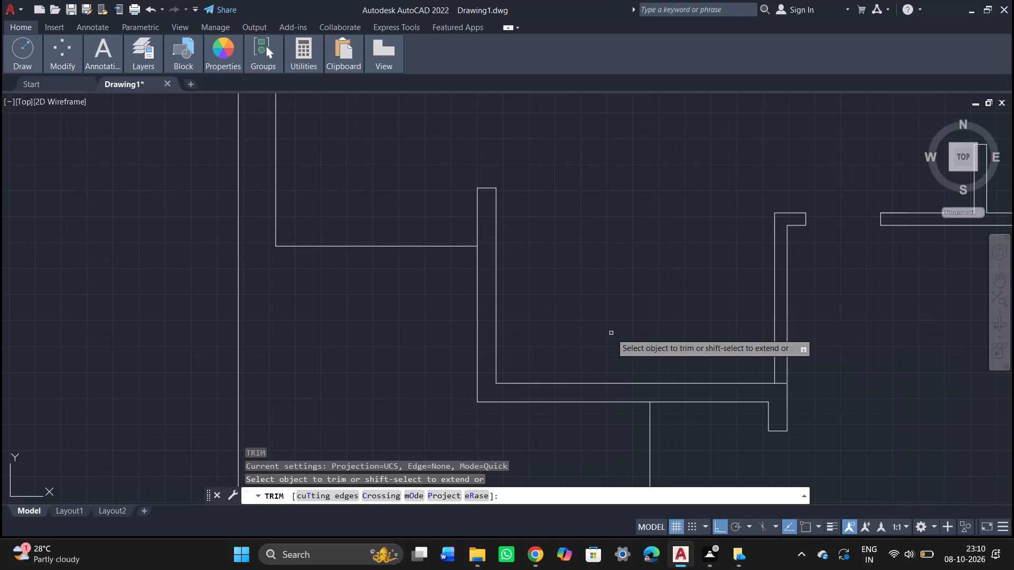
# Check the lower central room's wall lengths and clear spacings using the Quick mode of the Measure tool.
pyautogui.moveTo(583, 354); pyautogui.dragTo(446, 344, button='middle')
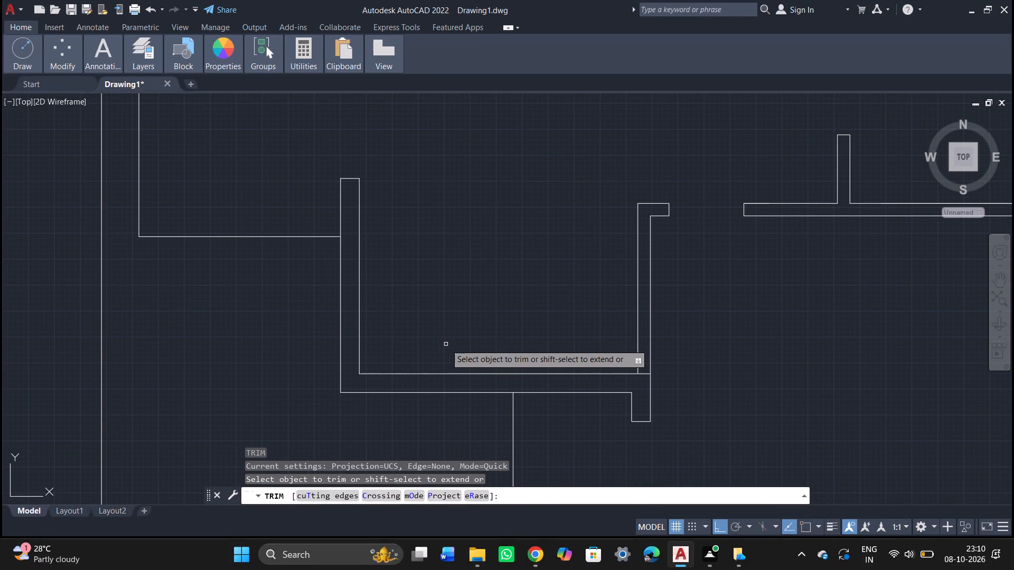
pyautogui.scroll(-1, 461, 332)
pyautogui.moveTo(523, 332); pyautogui.dragTo(430, 327, button='middle')
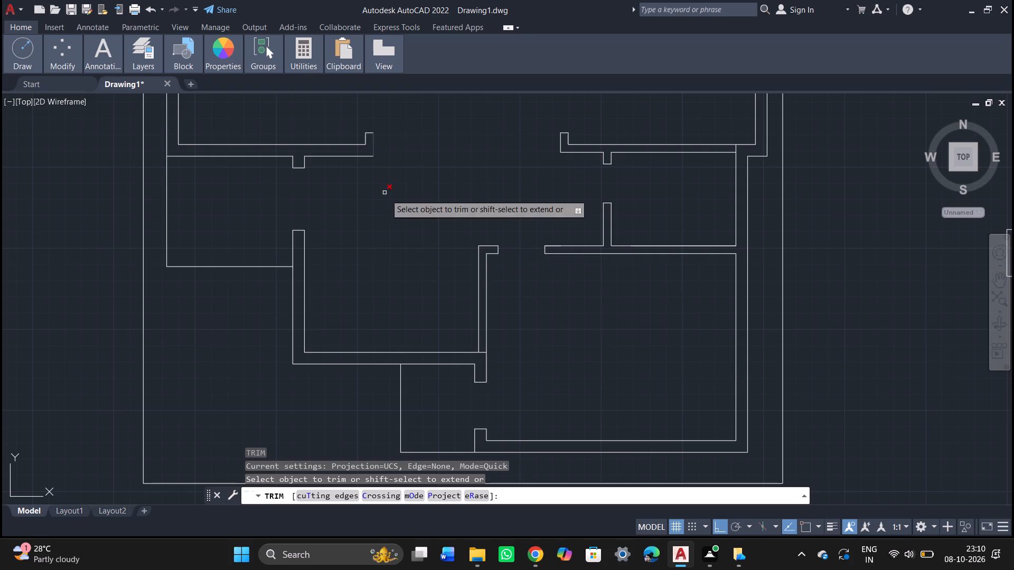
pyautogui.click(308, 46)
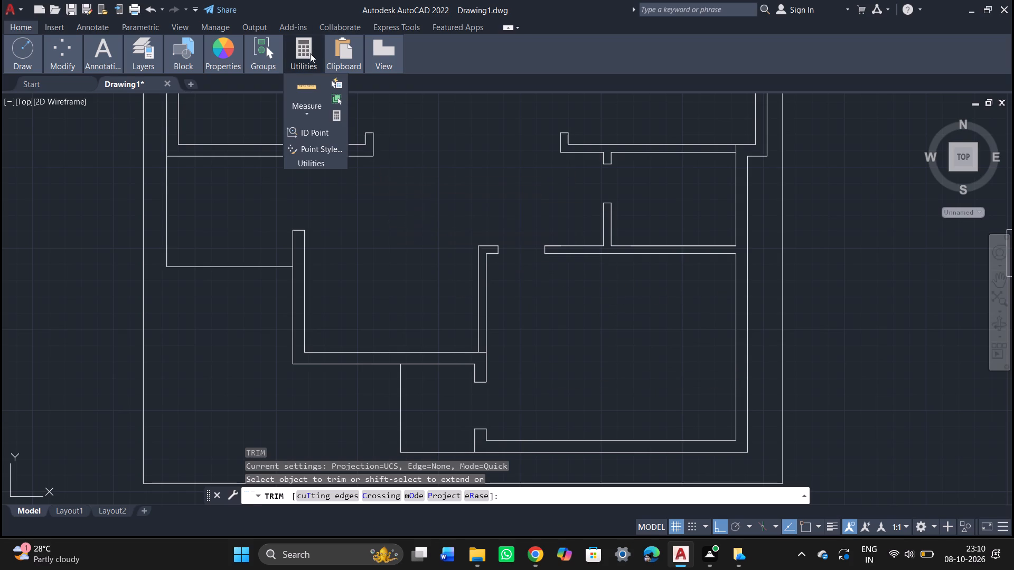
pyautogui.click(315, 83)
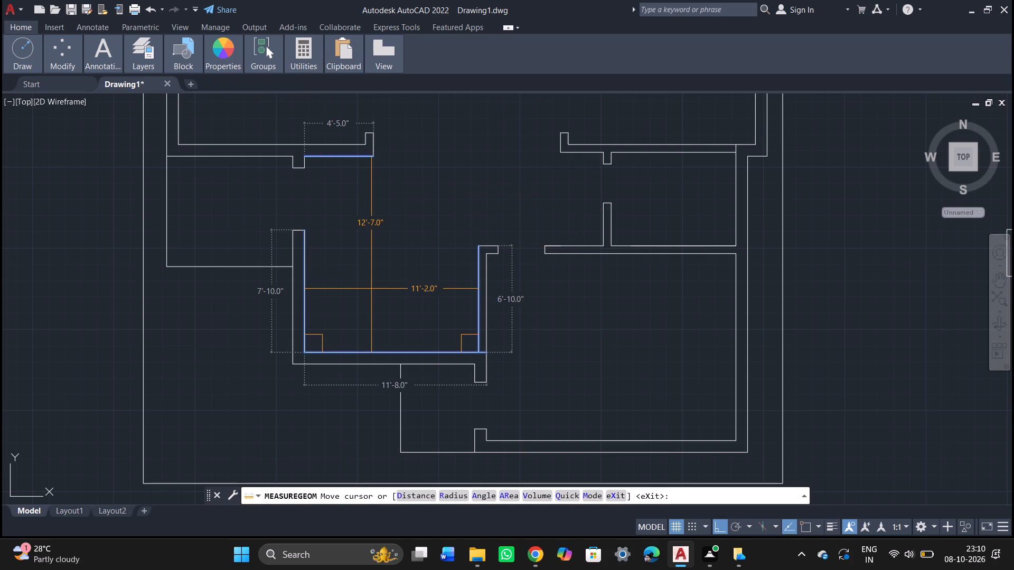
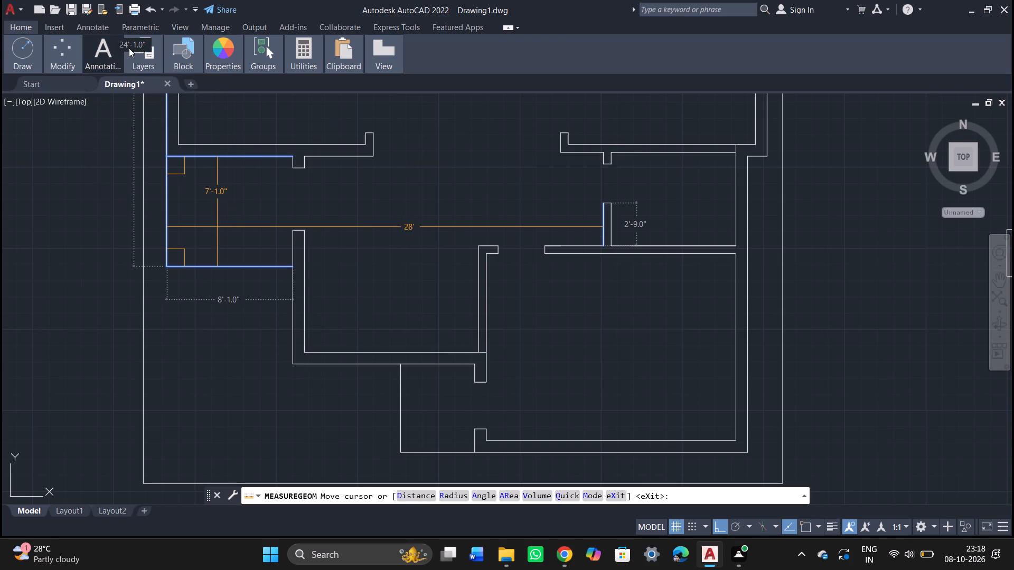
# Offset the left, right and bottom inner wall lines of the lower central room 3' into the room.
pyautogui.press('Escape')
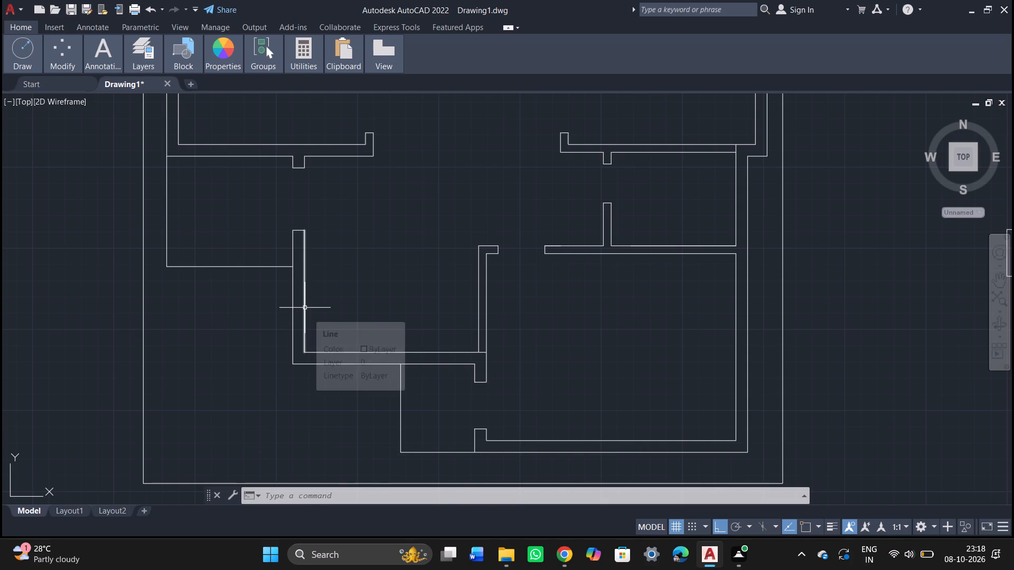
pyautogui.press('o')
pyautogui.press('Return')
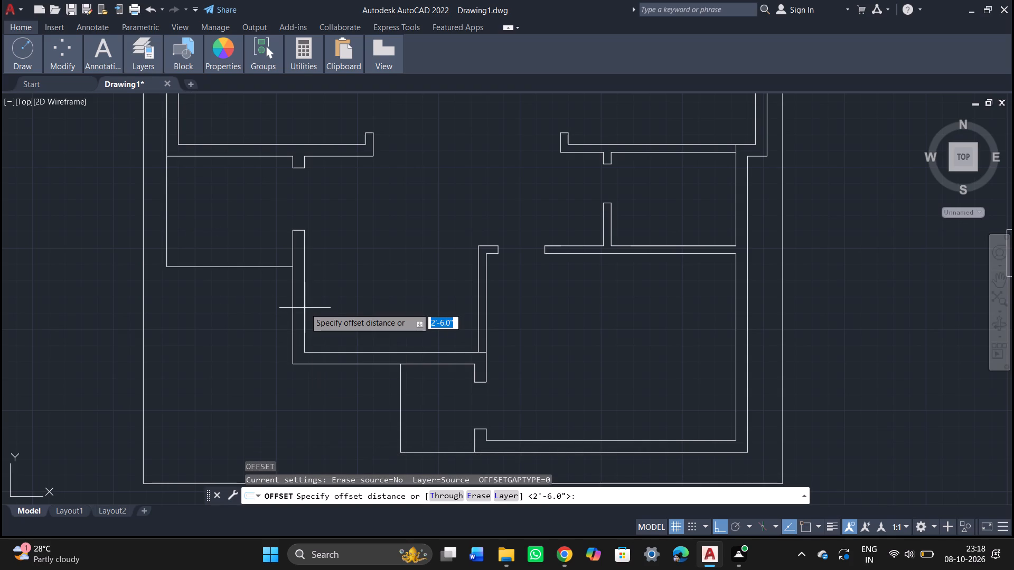
pyautogui.write("3'")
pyautogui.press('Return')
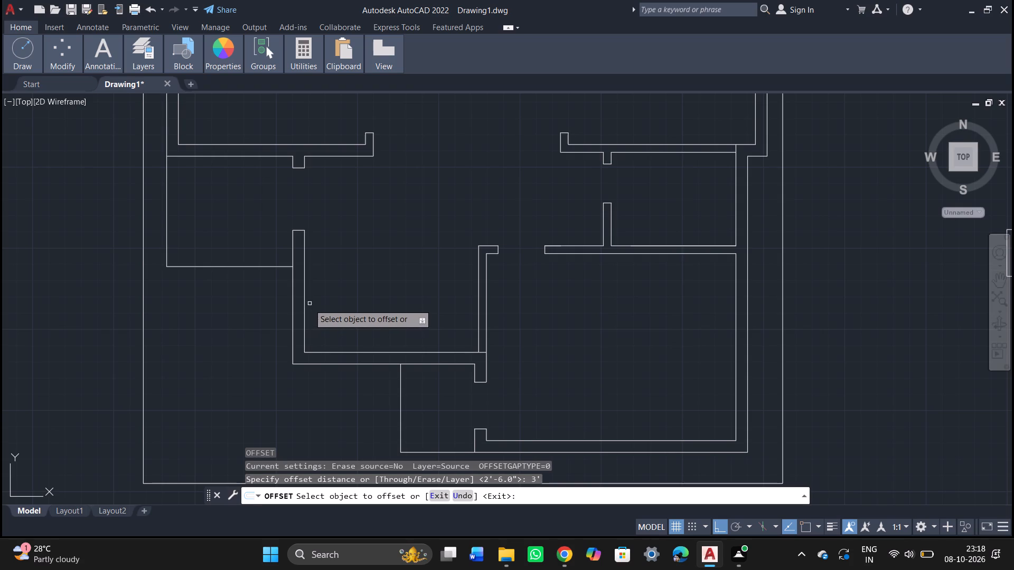
pyautogui.click(305, 309)
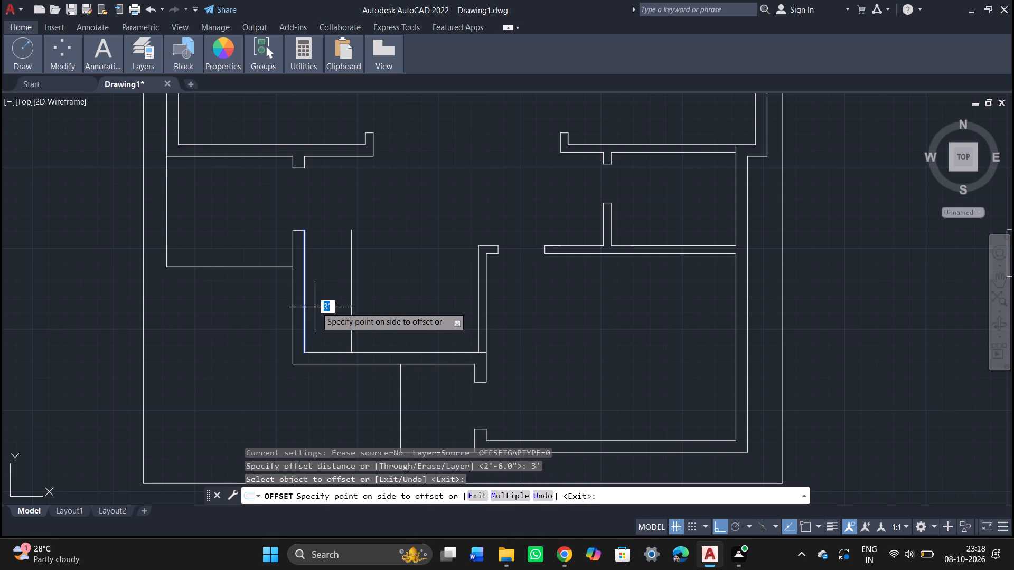
pyautogui.click(322, 306)
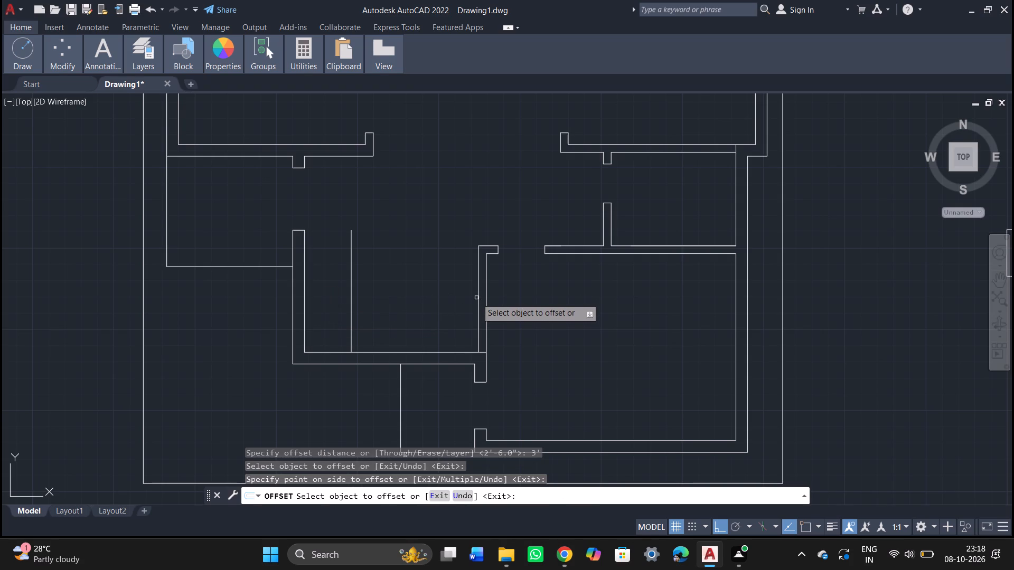
pyautogui.click(478, 295)
pyautogui.click(464, 301)
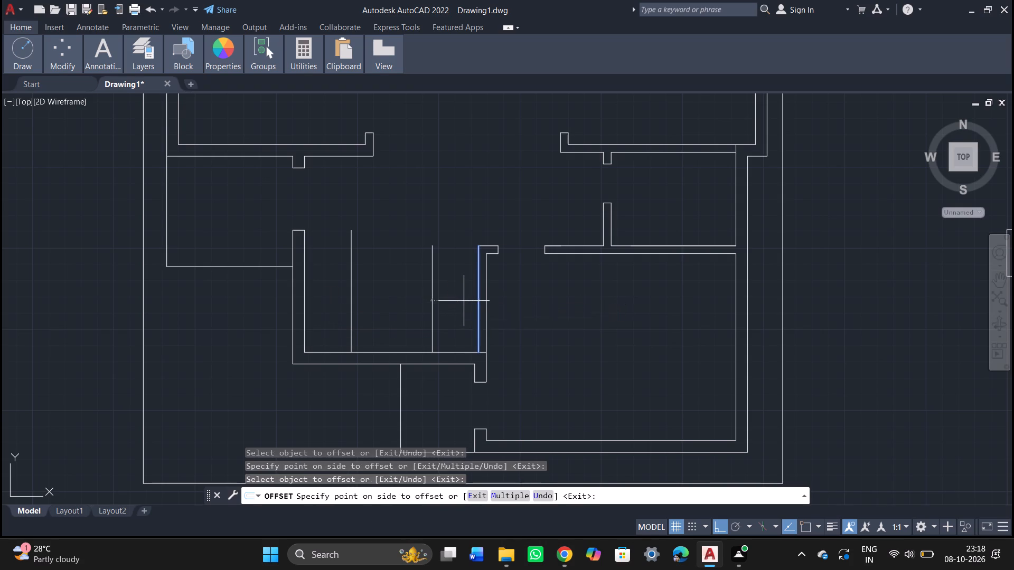
pyautogui.click(392, 353)
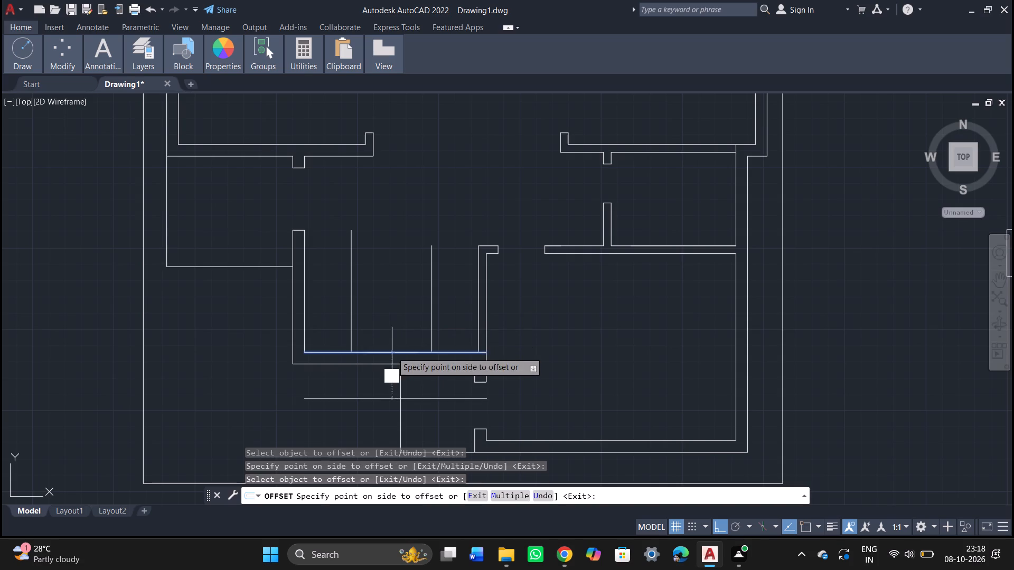
pyautogui.click(395, 337)
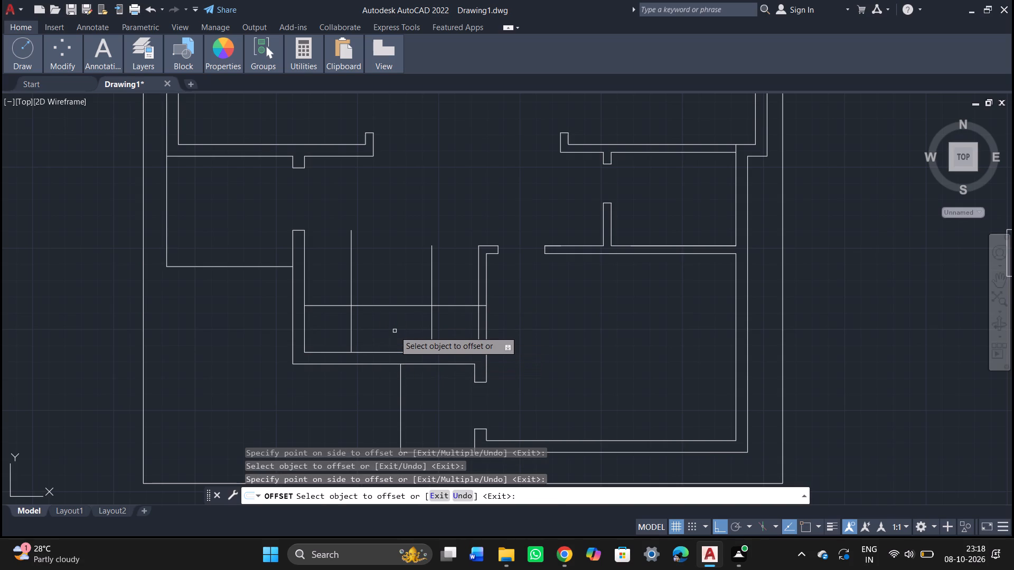
pyautogui.press('Escape')
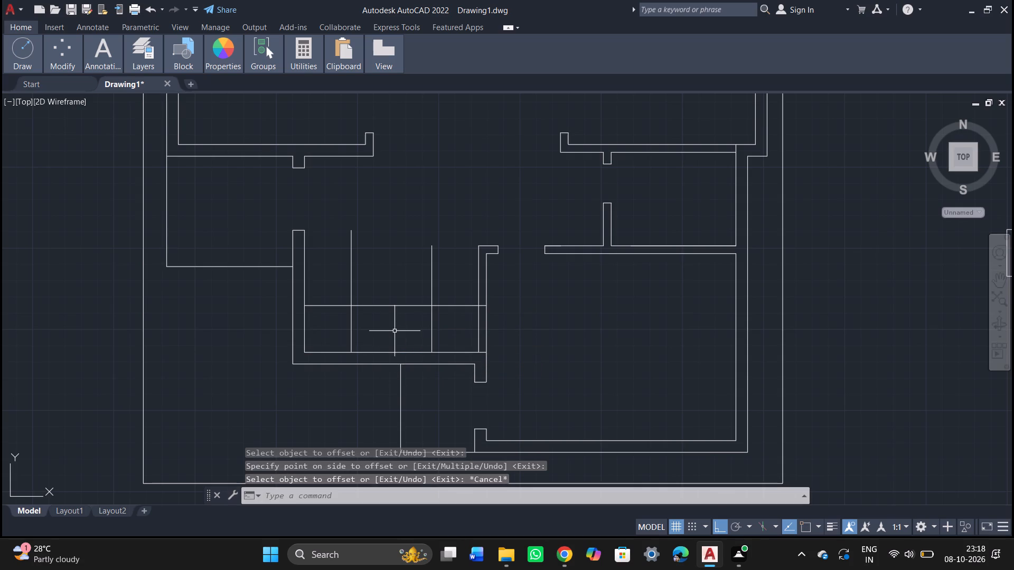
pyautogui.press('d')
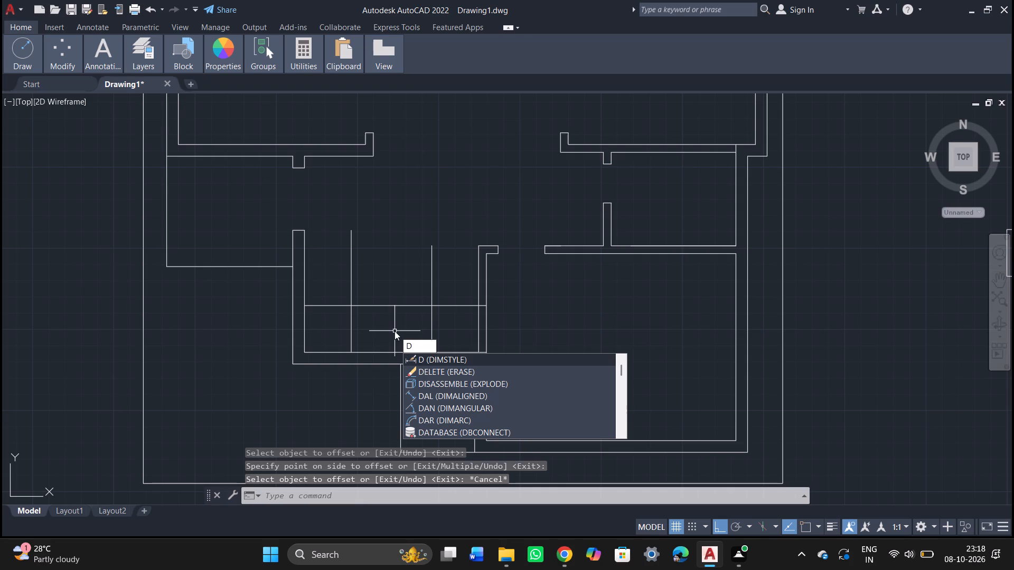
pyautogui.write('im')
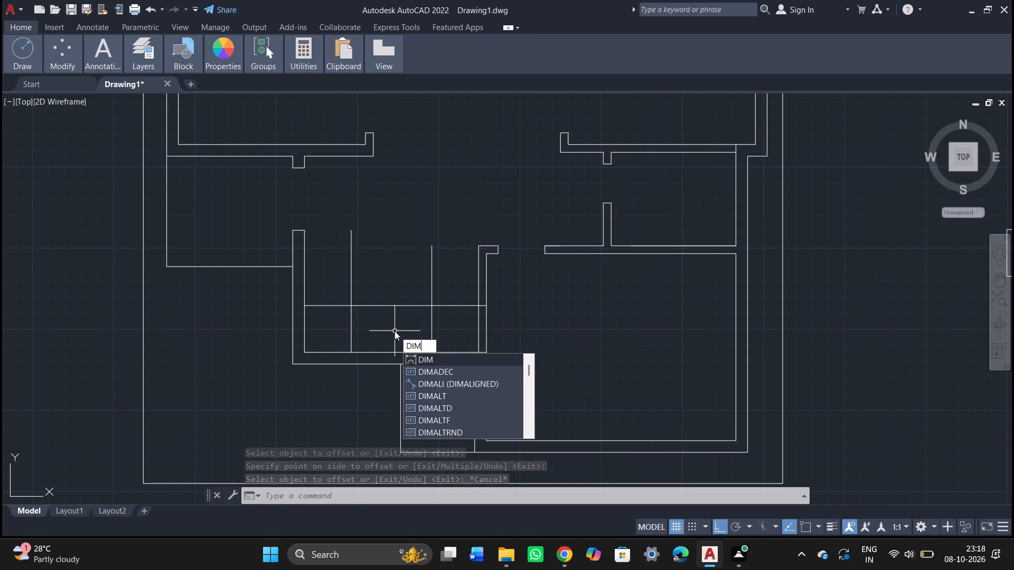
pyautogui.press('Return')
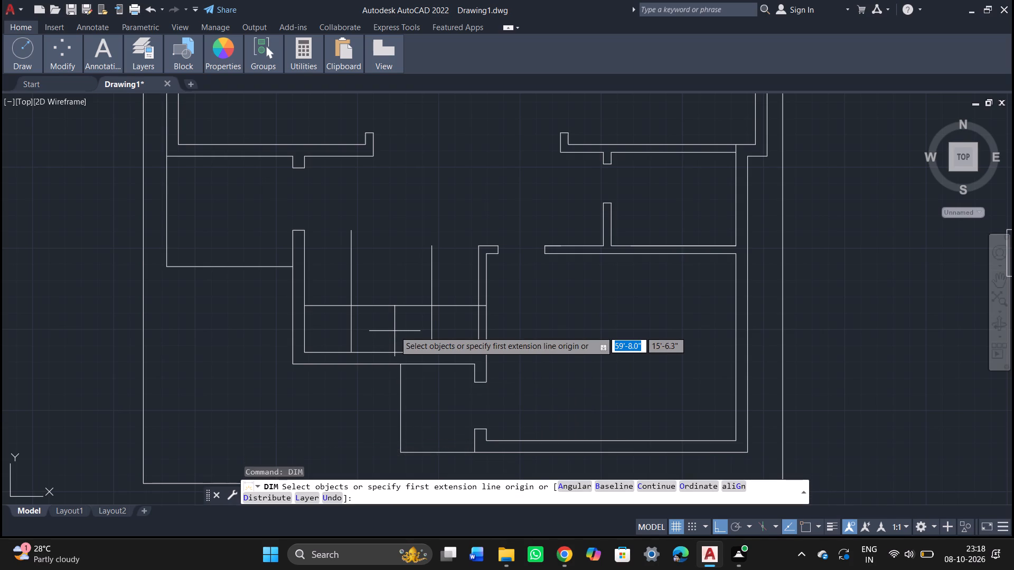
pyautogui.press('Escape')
# Check the spacing between the new offset lines and their clearances to surrounding walls using Quick measurement.
pyautogui.click(311, 53)
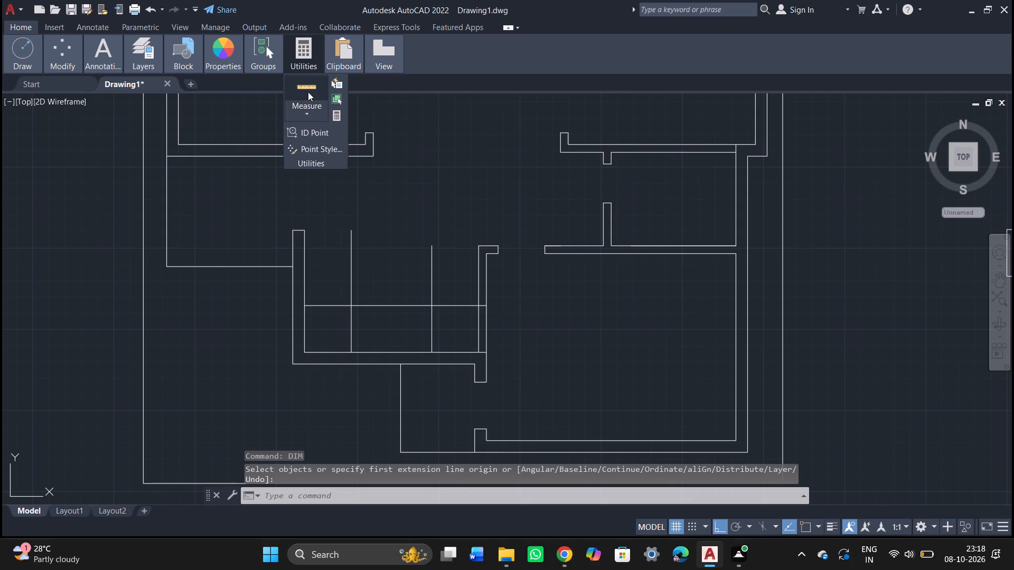
pyautogui.click(308, 88)
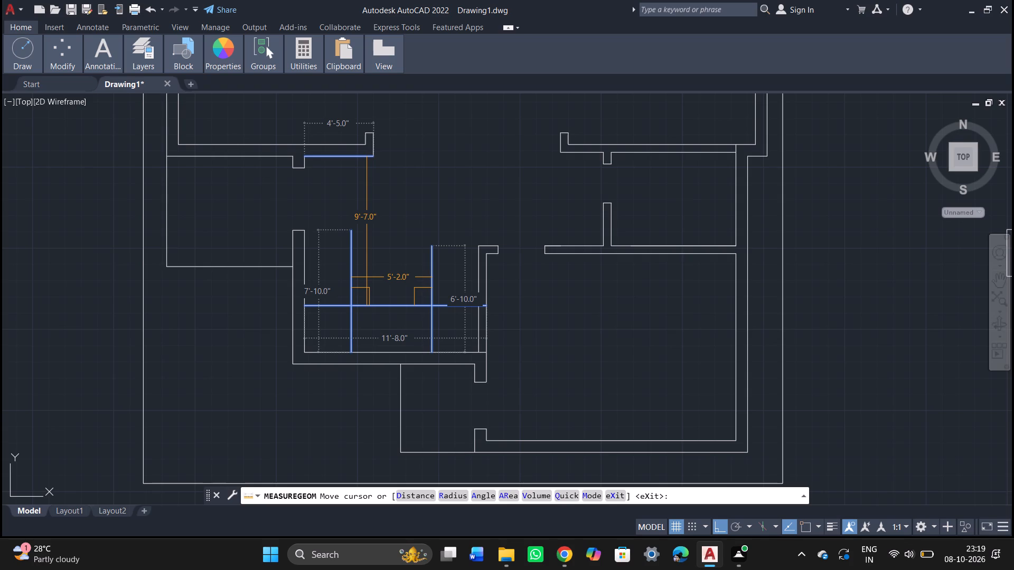
pyautogui.scroll(1, 367, 277)
pyautogui.scroll(-1, 370, 269)
pyautogui.moveTo(371, 258); pyautogui.dragTo(392, 414, button='middle')
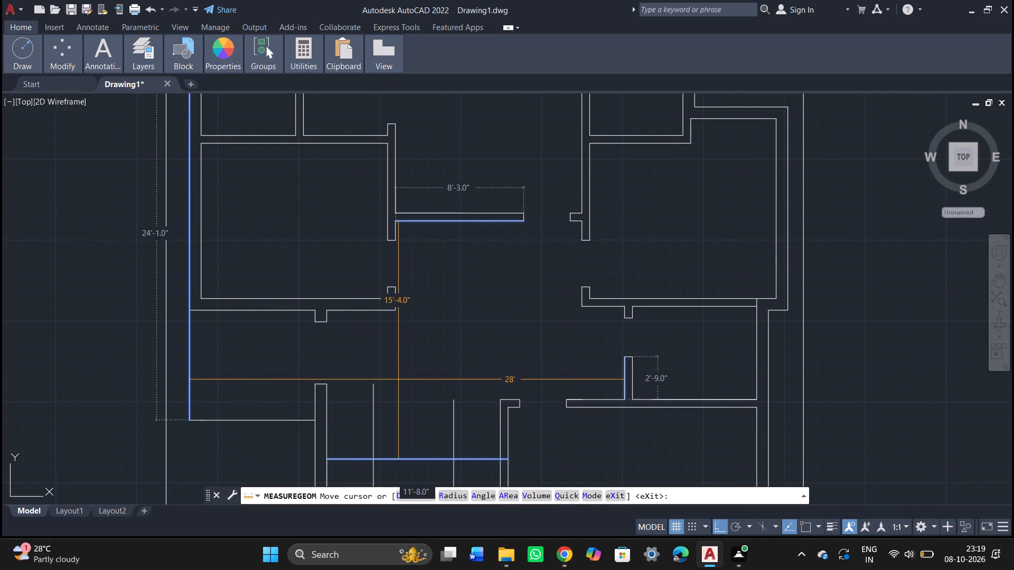
pyautogui.scroll(-2, 391, 392)
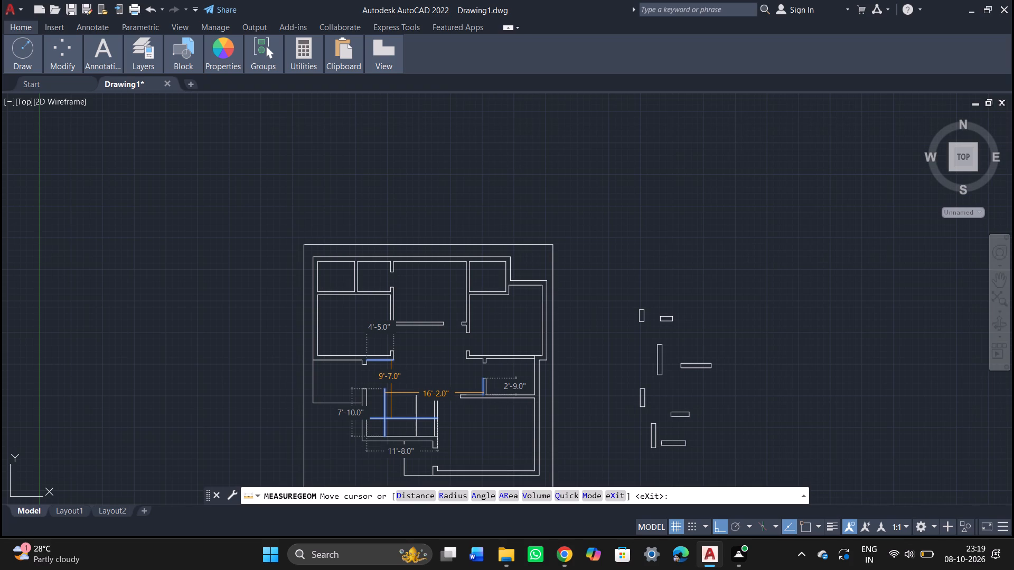
pyautogui.press('Escape')
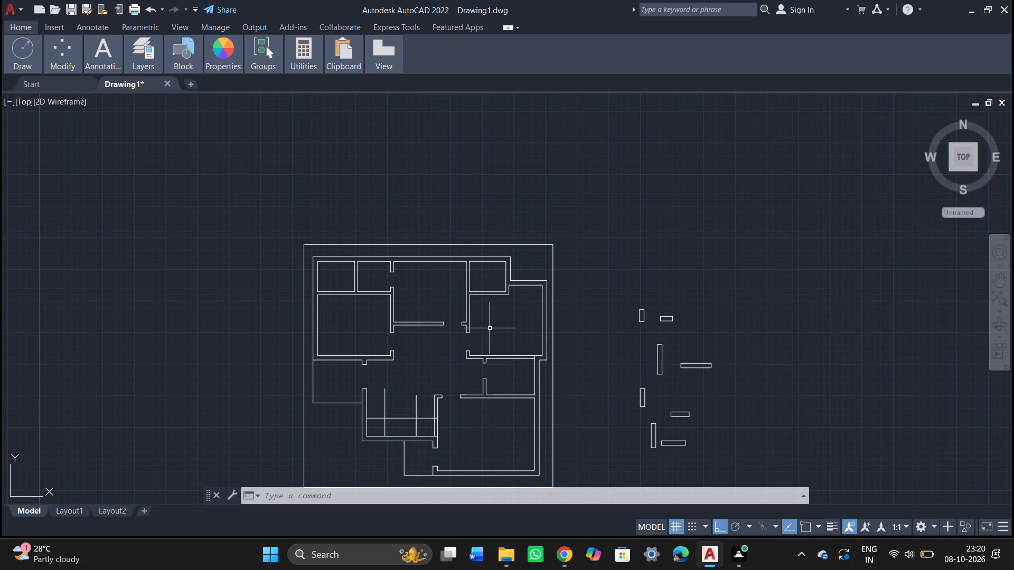
# Check the clear width and height of the large lower-right room using Quick measurement.
pyautogui.moveTo(485, 434); pyautogui.dragTo(527, 275, button='middle')
pyautogui.scroll(3, 530, 302)
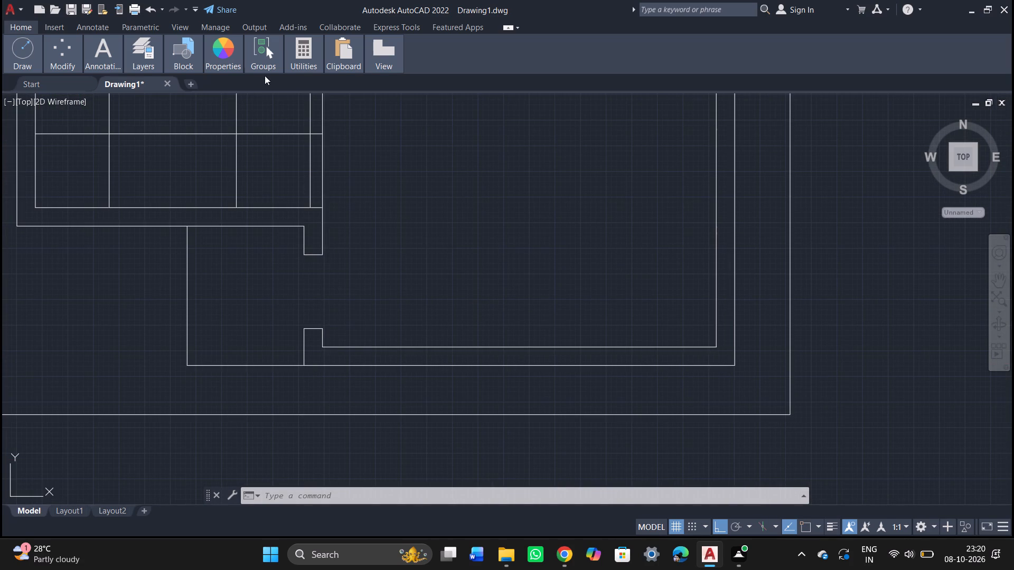
pyautogui.click(298, 57)
pyautogui.click(304, 91)
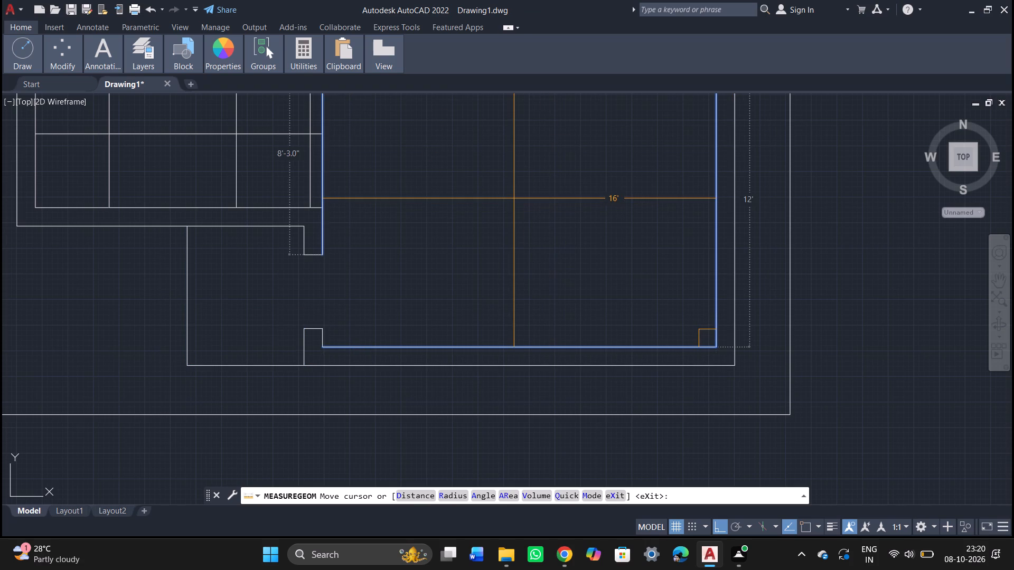
pyautogui.scroll(-1, 513, 198)
pyautogui.moveTo(513, 198); pyautogui.dragTo(513, 272, button='middle')
pyautogui.scroll(1, 513, 272)
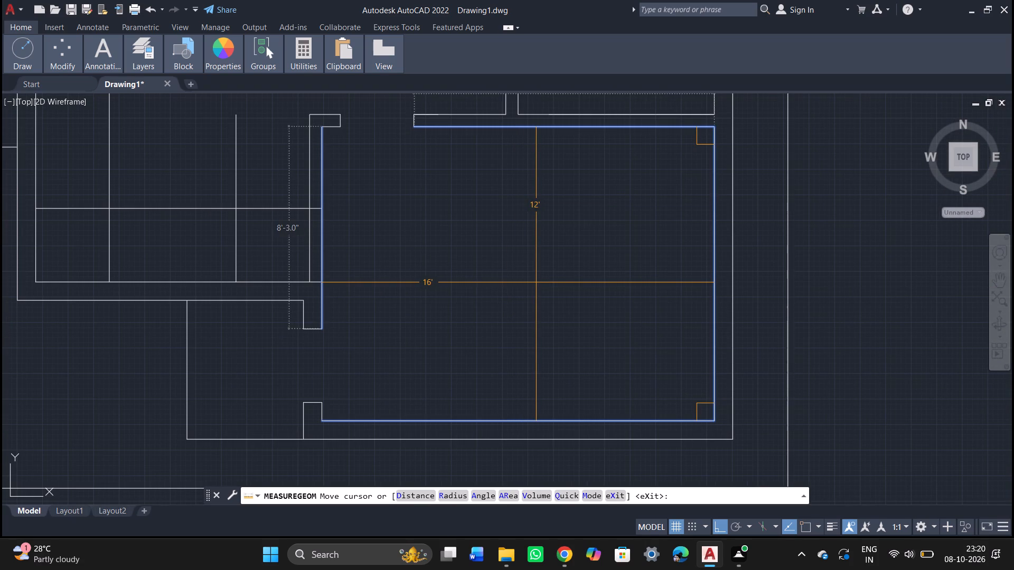
pyautogui.press('Escape')
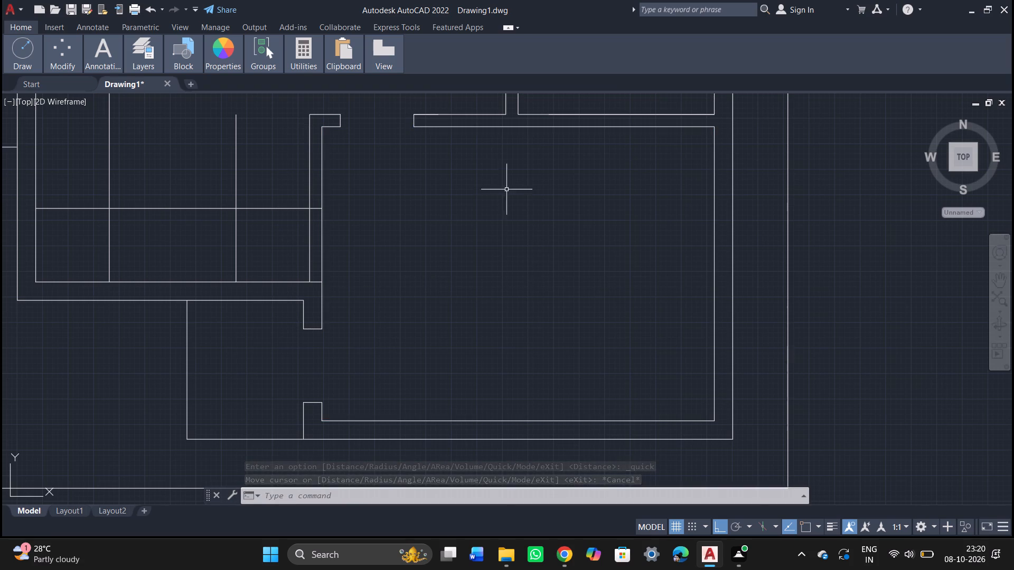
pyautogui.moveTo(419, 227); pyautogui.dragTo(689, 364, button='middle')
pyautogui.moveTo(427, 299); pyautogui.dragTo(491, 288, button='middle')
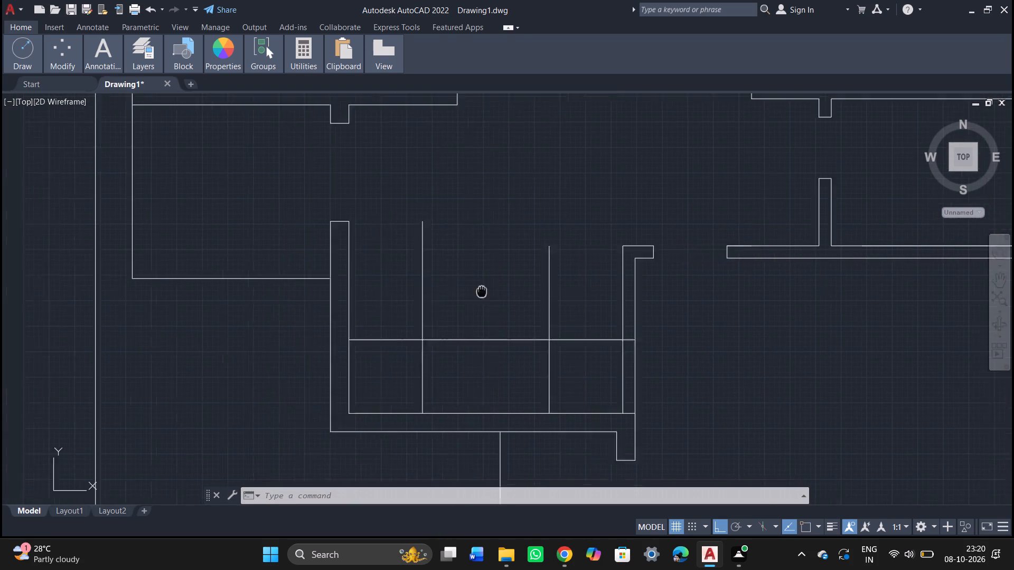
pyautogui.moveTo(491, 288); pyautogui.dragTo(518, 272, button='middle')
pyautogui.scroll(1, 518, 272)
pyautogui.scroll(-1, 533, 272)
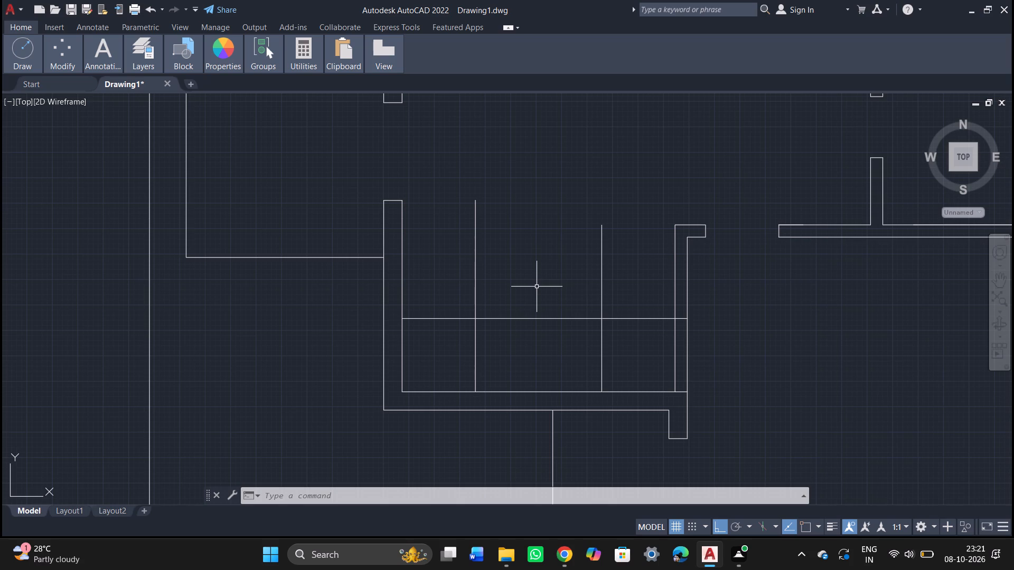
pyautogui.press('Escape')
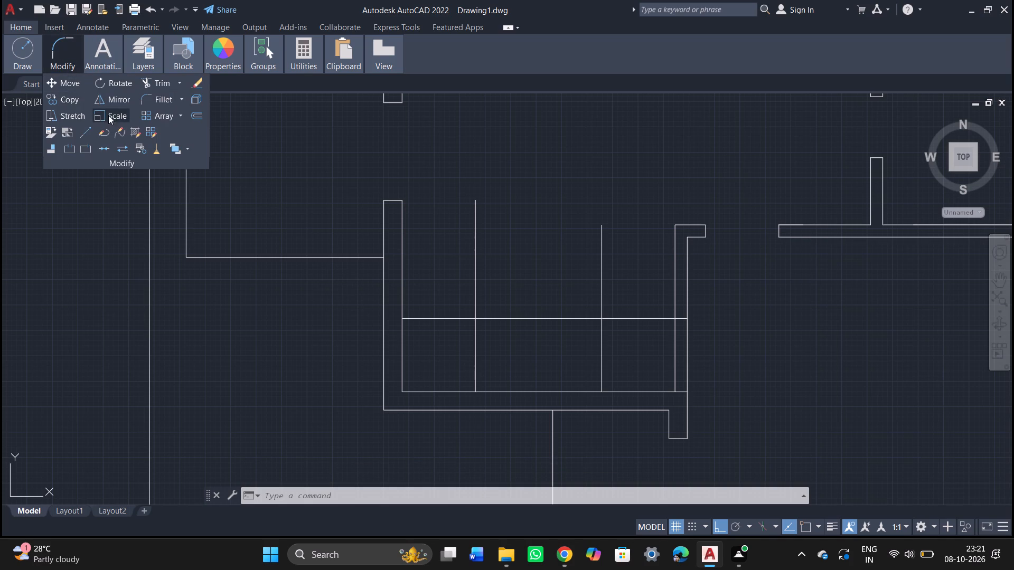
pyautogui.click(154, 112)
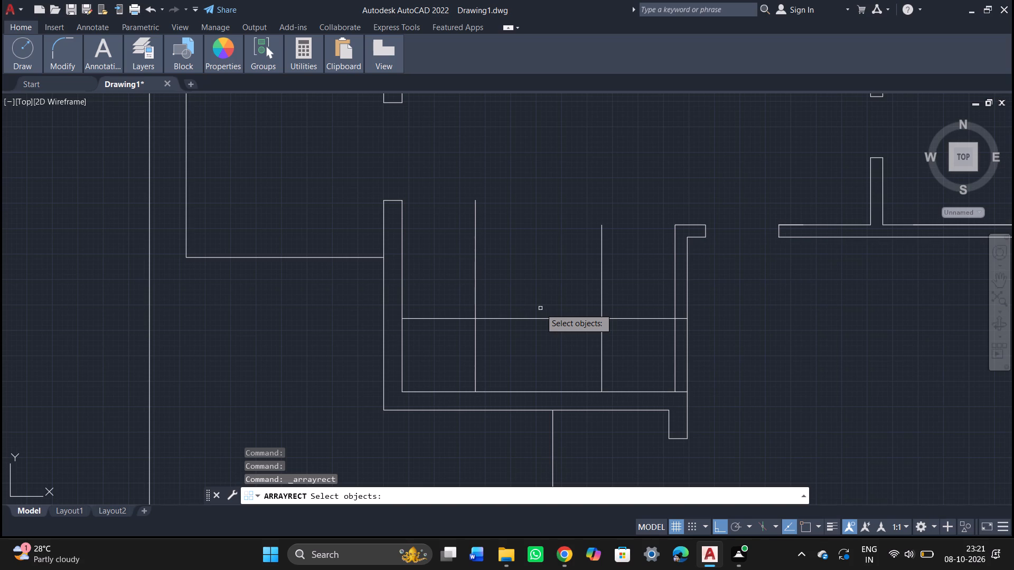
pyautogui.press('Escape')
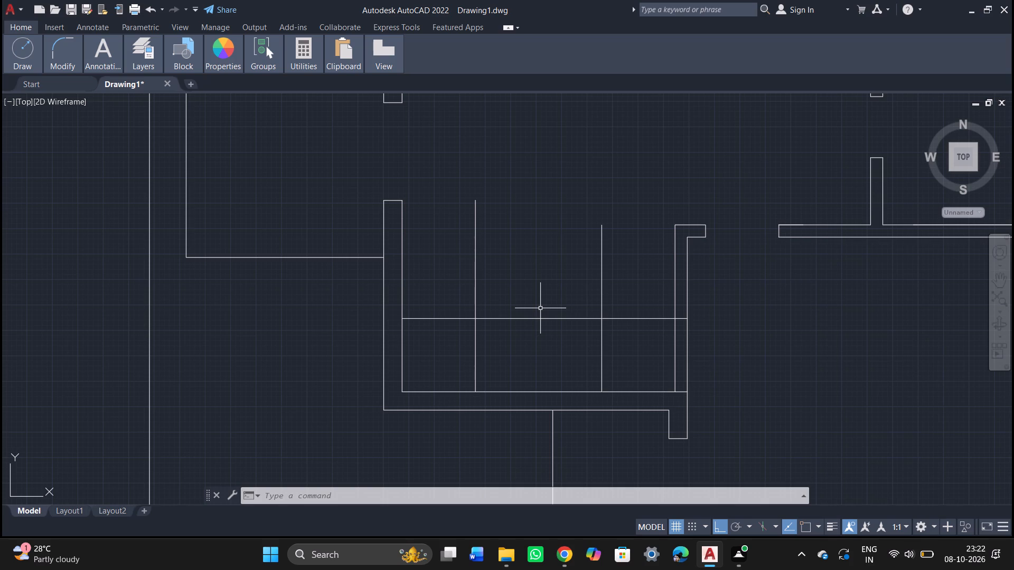
# Extend the top line of the lower central room's right wall leftward to the right-hand vertical offset line.
pyautogui.press('e')
pyautogui.press('x')
pyautogui.press('Return')
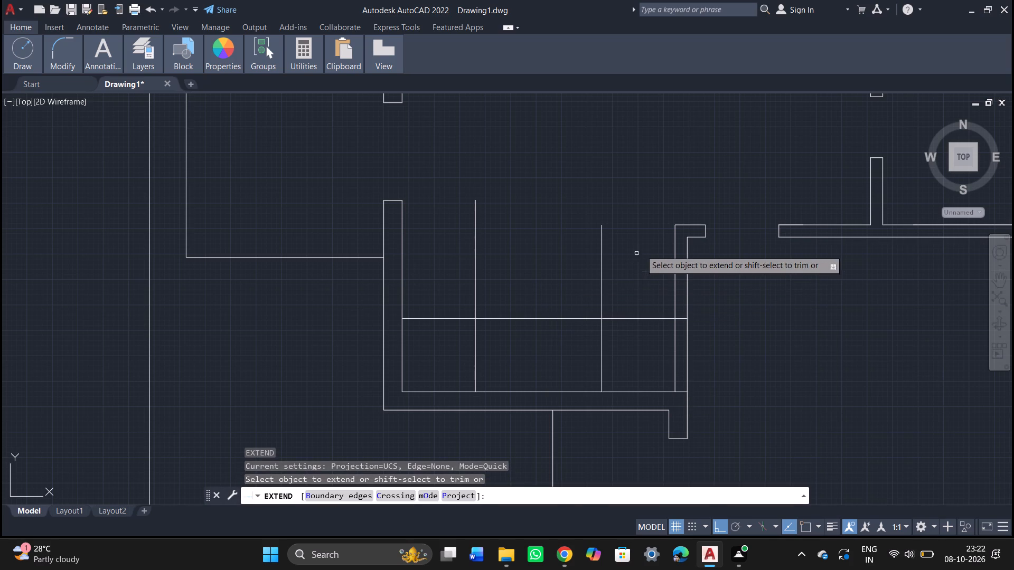
pyautogui.click(690, 225)
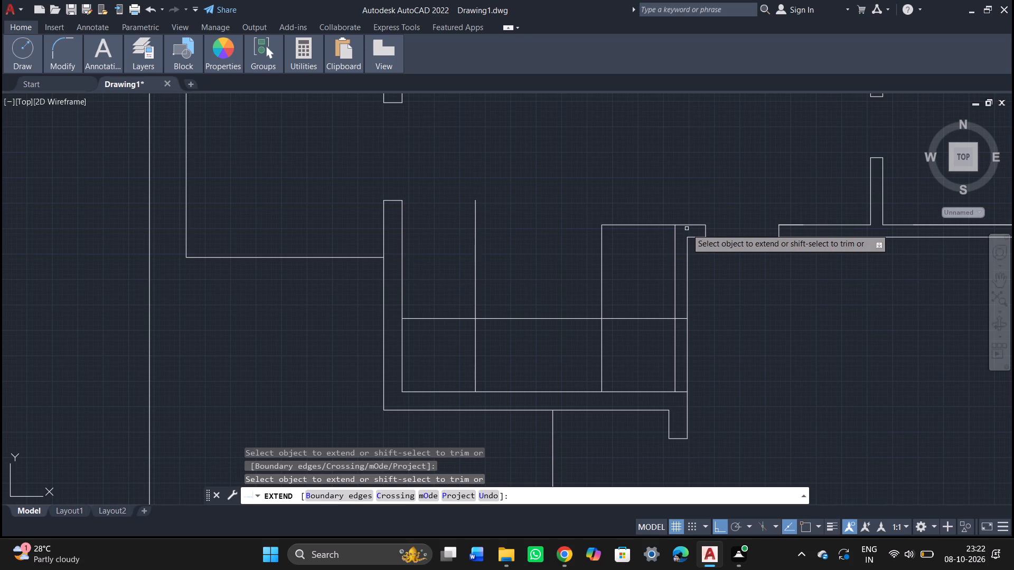
pyautogui.press('Escape')
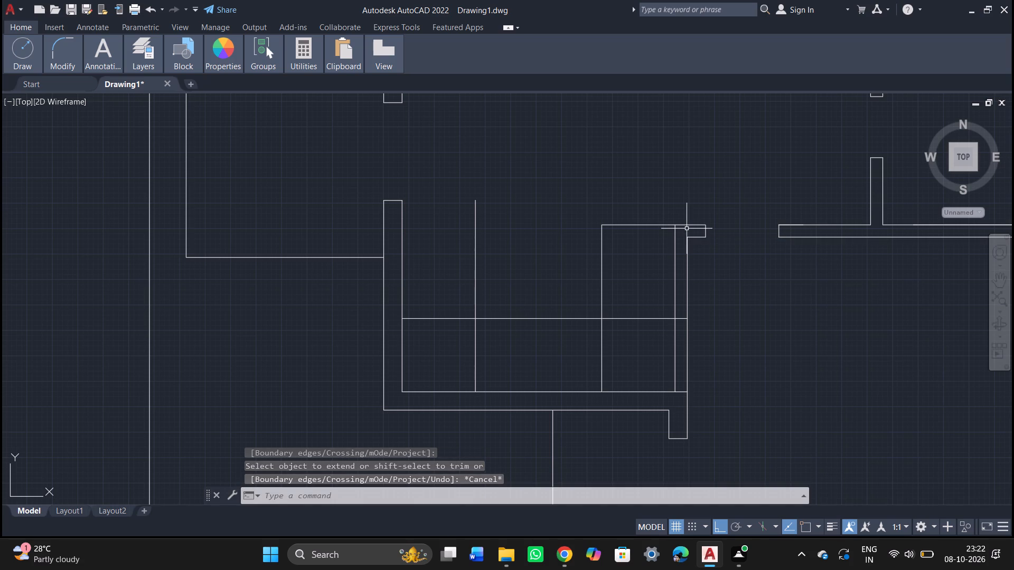
# Break the extended top line at its junction with the right wall's inner vertical line, using Break at Point with object snap on.
pyautogui.write('bre')
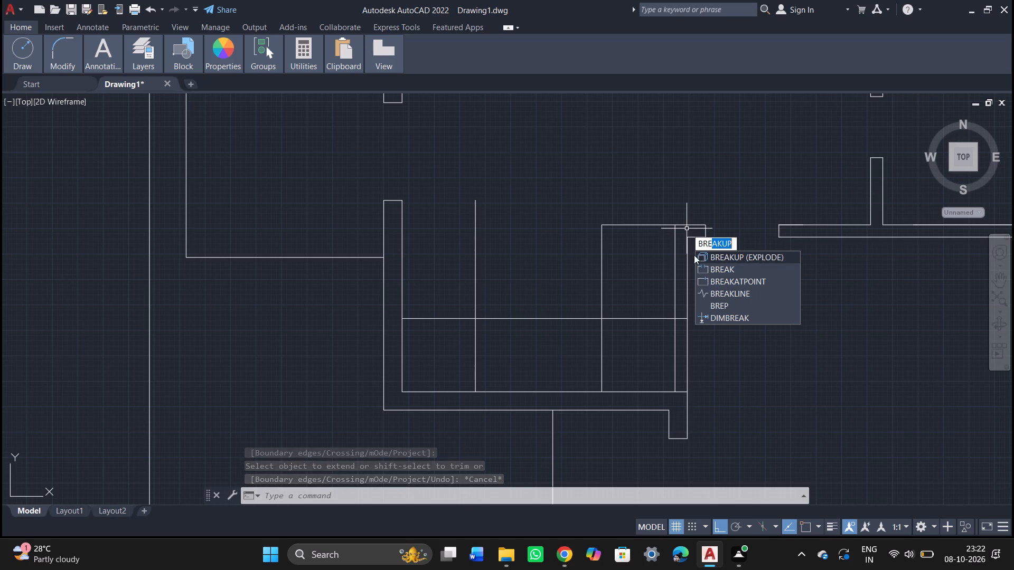
pyautogui.click(724, 281)
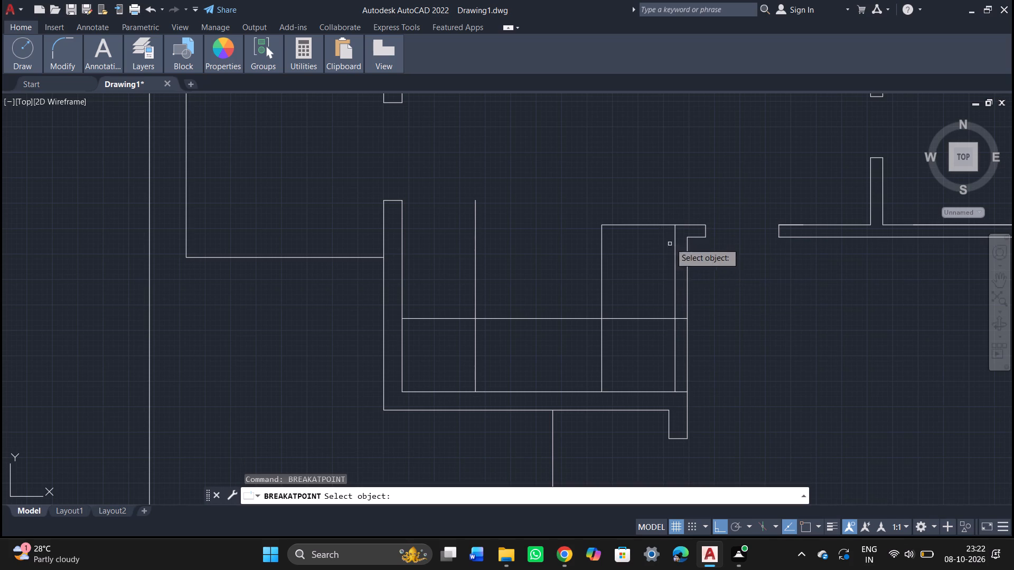
pyautogui.scroll(3, 675, 234)
pyautogui.click(661, 196)
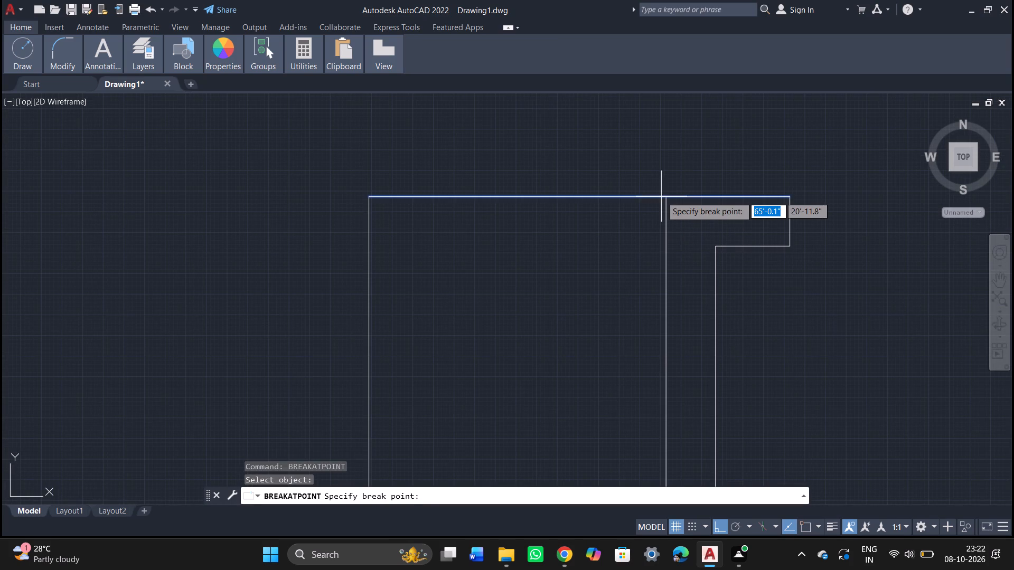
pyautogui.scroll(5, 662, 199)
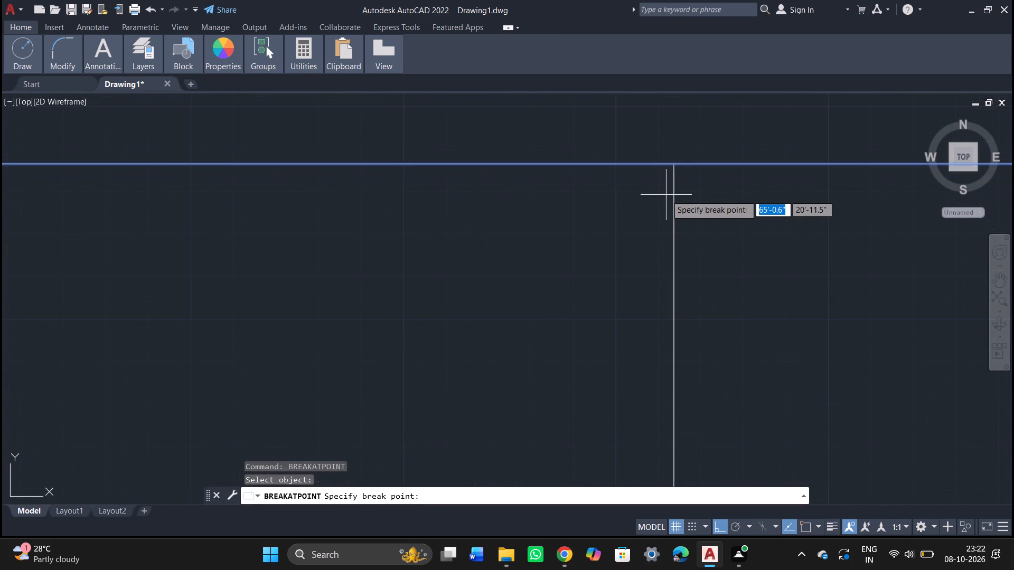
pyautogui.press('F3')
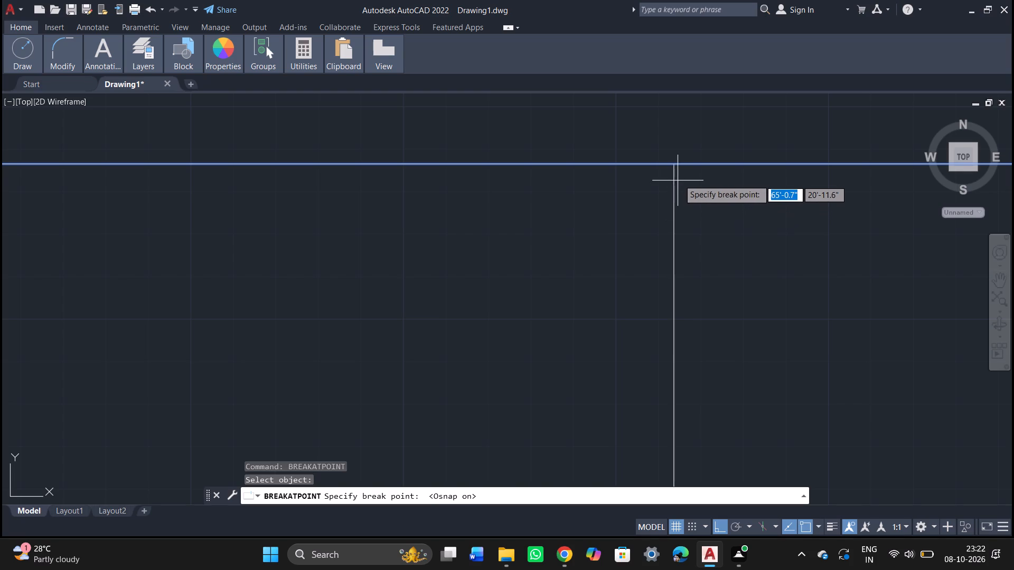
pyautogui.click(676, 165)
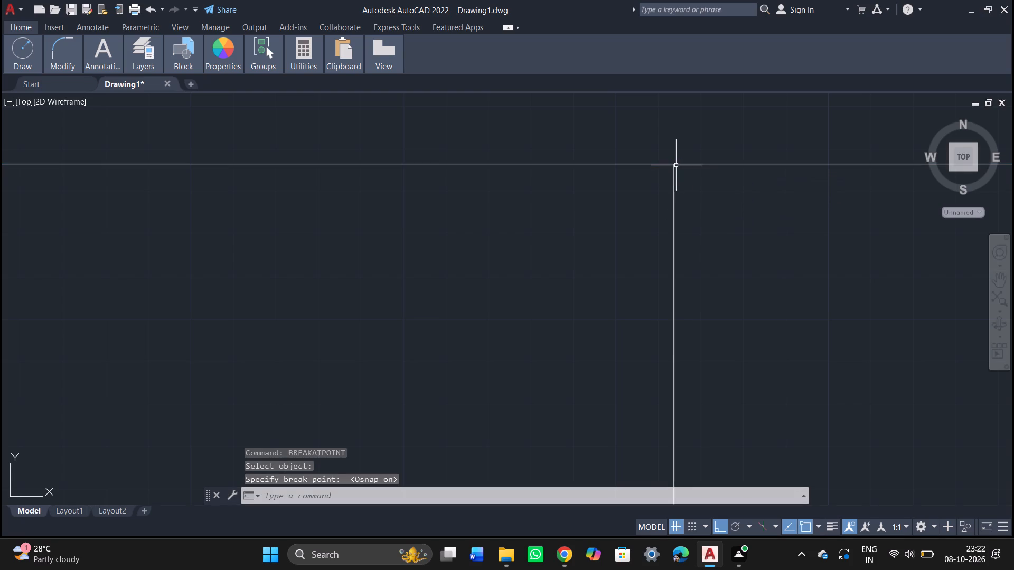
pyautogui.press('Escape')
pyautogui.scroll(-3, 676, 165)
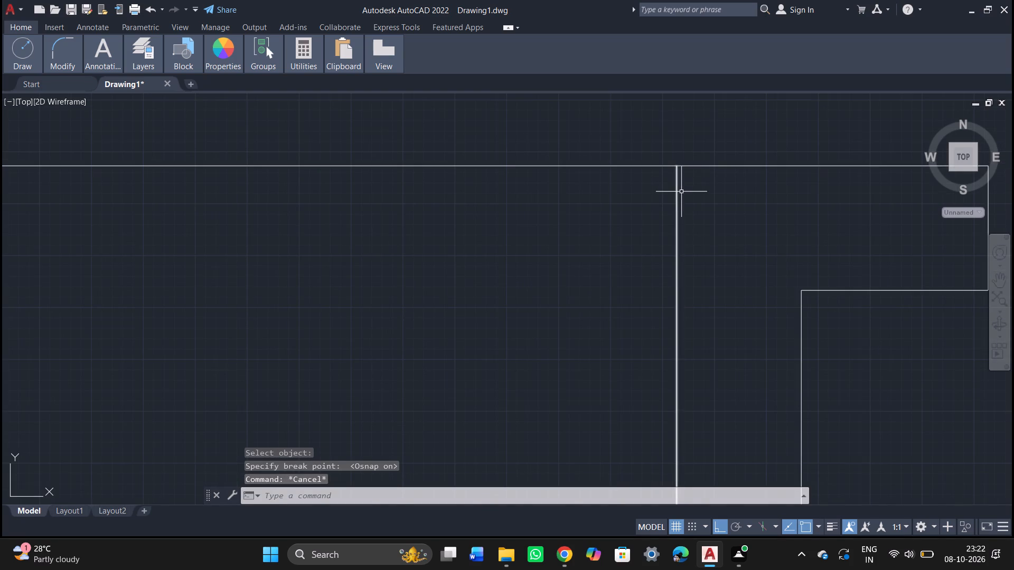
pyautogui.scroll(-2, 685, 194)
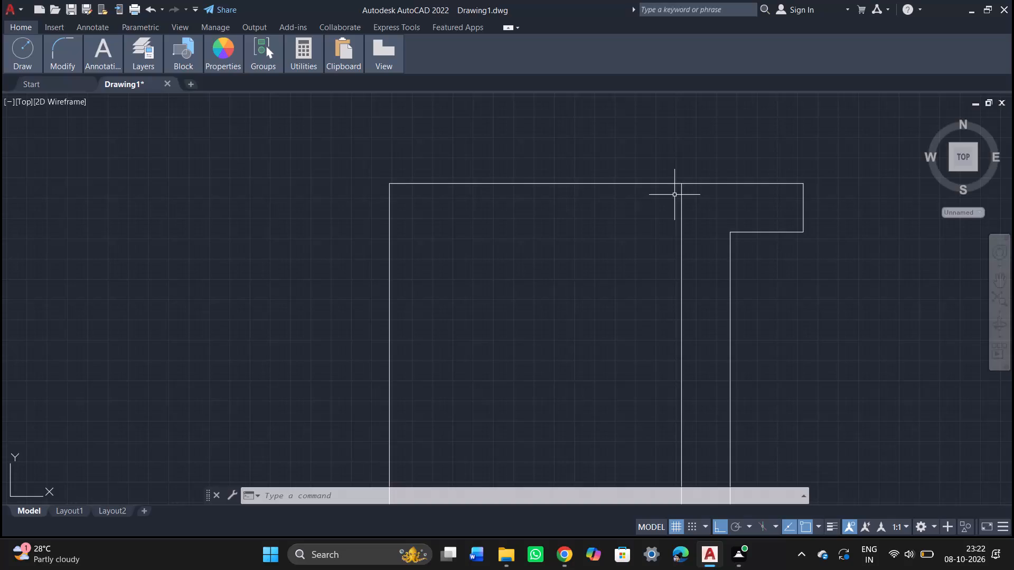
pyautogui.press('Escape')
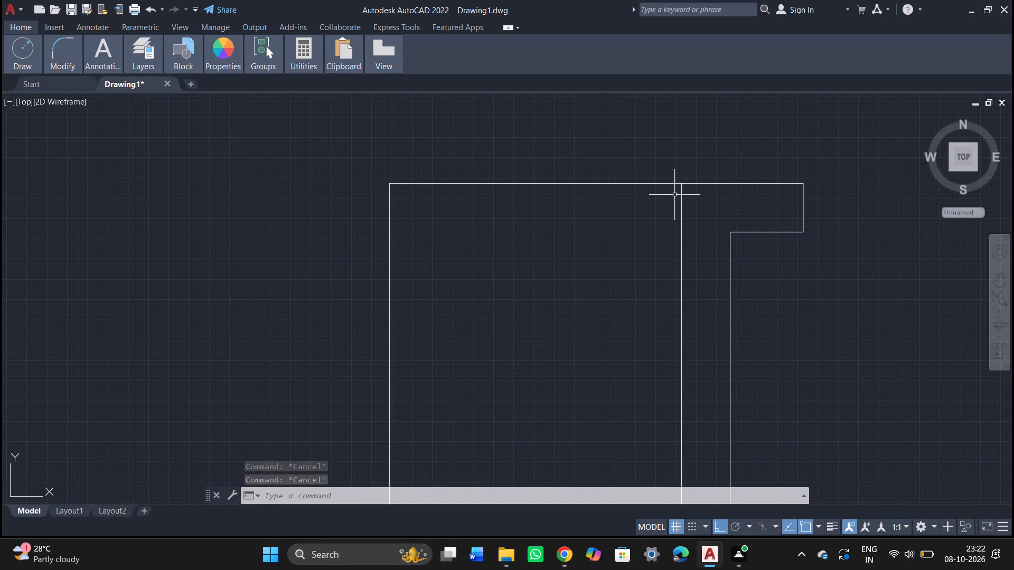
# Start a rectangular array of the top line segment between the right-hand offset line and the wall, with 1 column and column spacing 1".
pyautogui.write('ar')
pyautogui.press('Return')
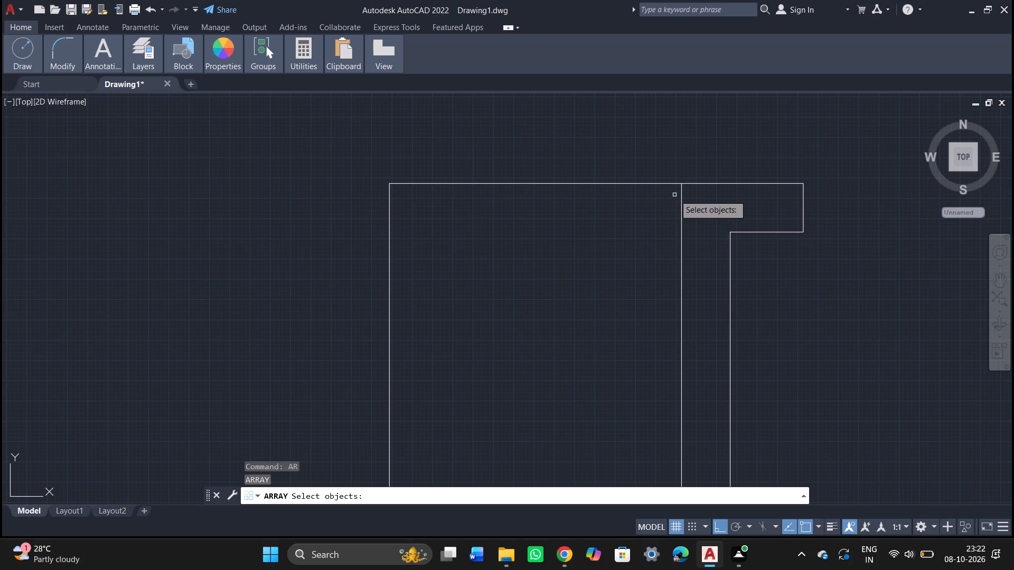
pyautogui.click(675, 184)
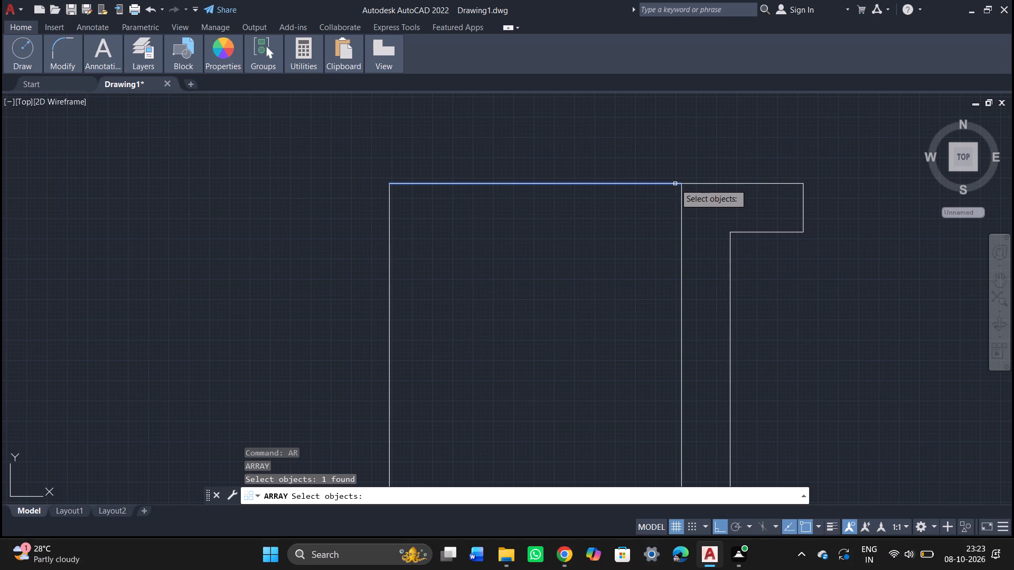
pyautogui.press('Return')
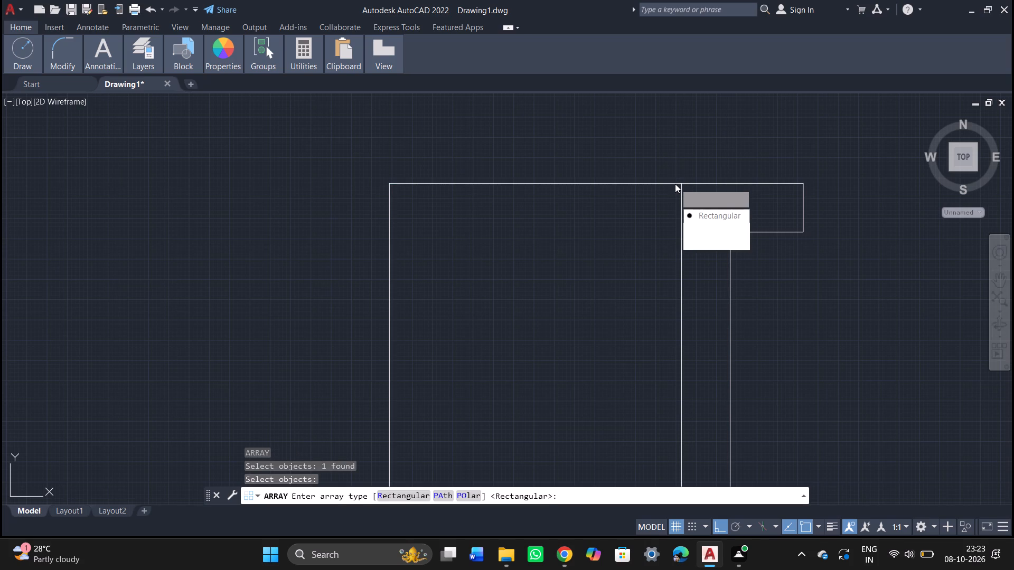
pyautogui.moveTo(705, 216); pyautogui.dragTo(675, 184)
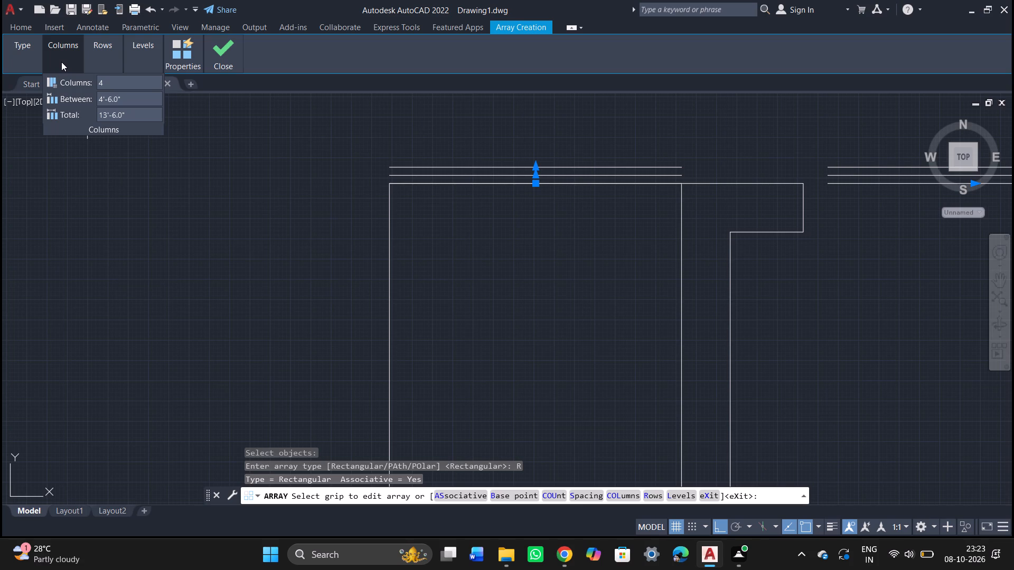
pyautogui.click(110, 81)
pyautogui.press('1')
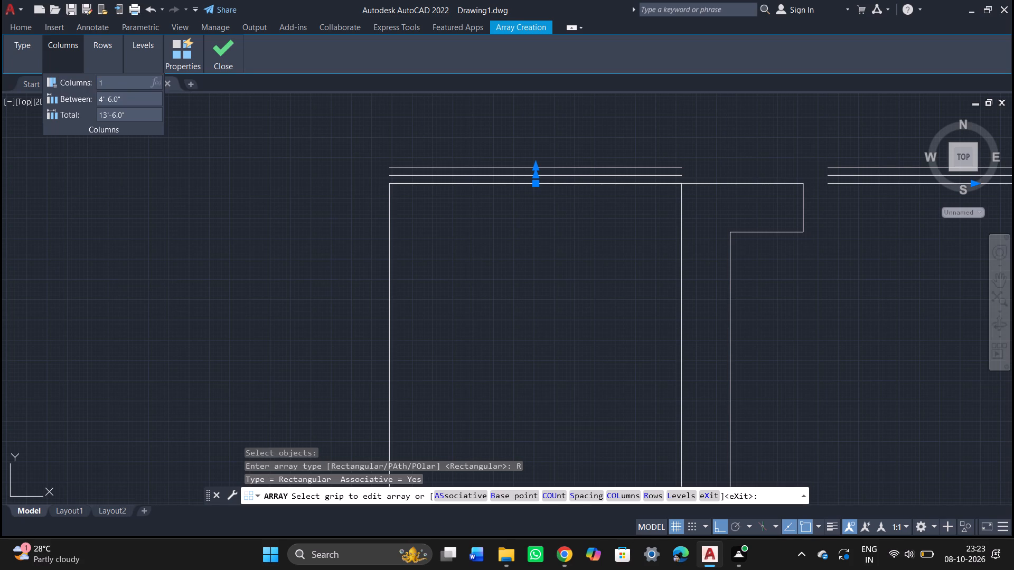
pyautogui.click(126, 102)
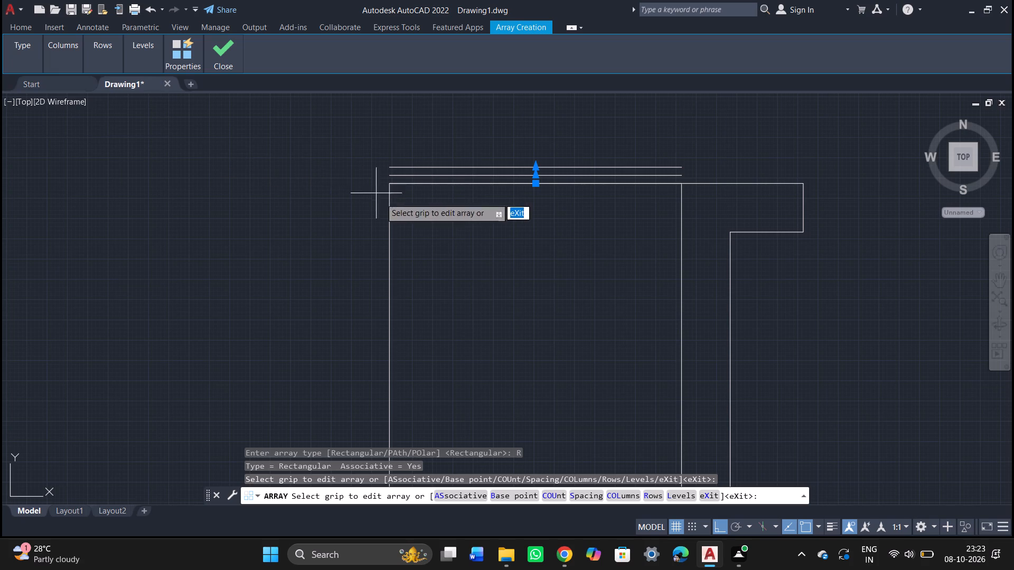
pyautogui.click(73, 58)
pyautogui.click(131, 98)
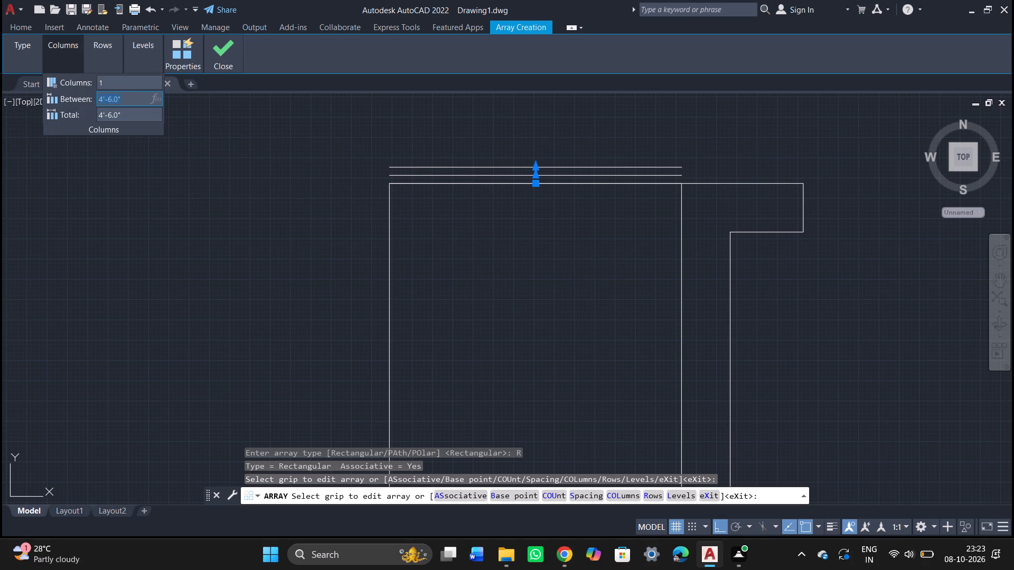
pyautogui.press('1')
pyautogui.press('Return')
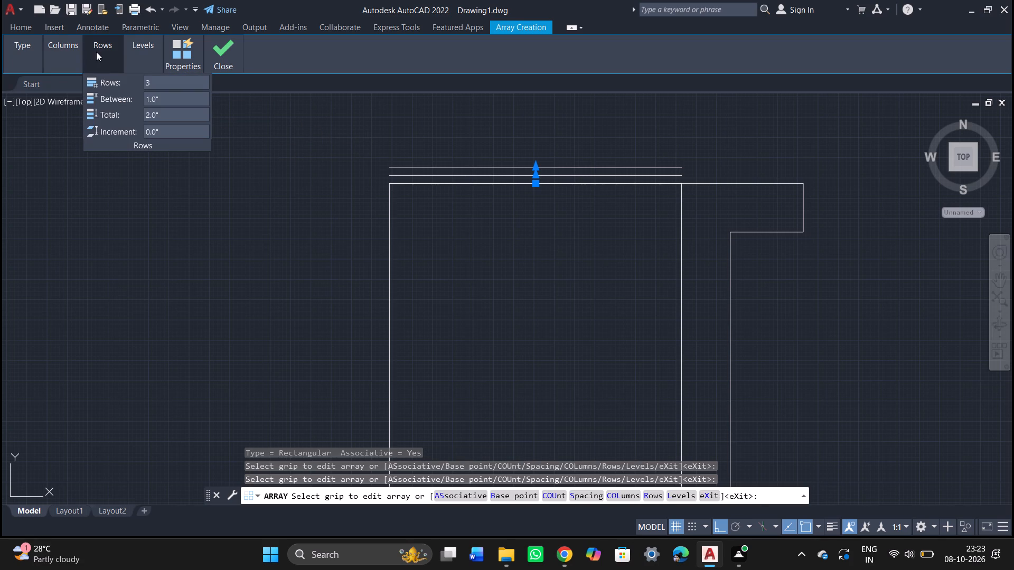
# Set the line array to 5 rows spaced 1' apart.
pyautogui.click(155, 81)
pyautogui.press('5')
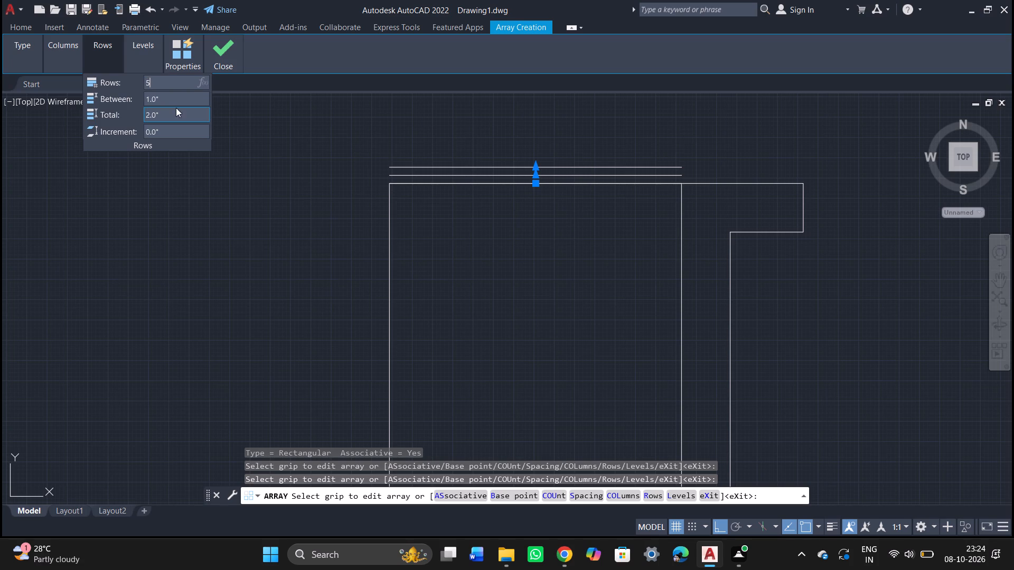
pyautogui.click(164, 101)
pyautogui.moveTo(165, 100); pyautogui.dragTo(165, 100)
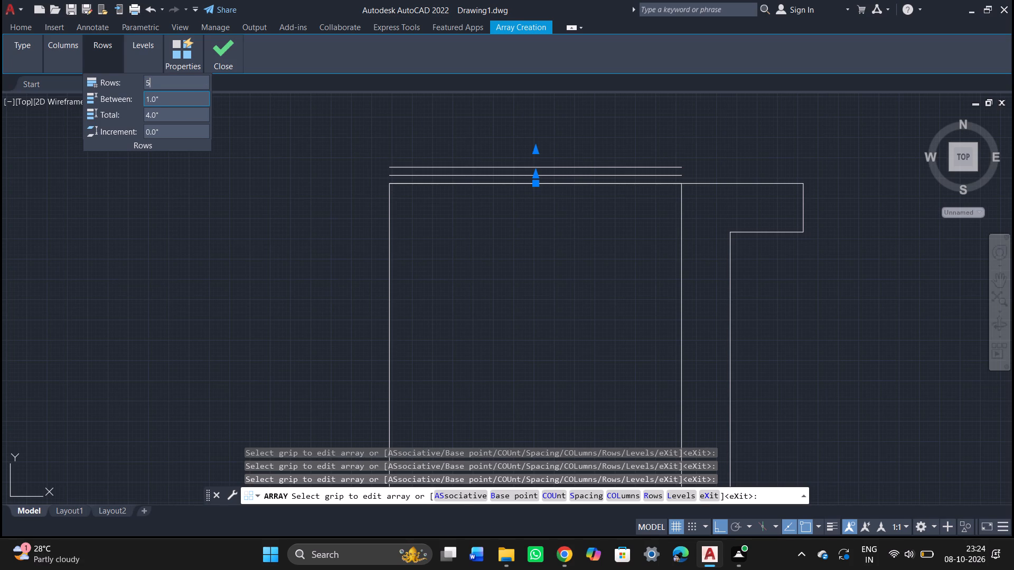
pyautogui.moveTo(165, 100); pyautogui.dragTo(135, 100)
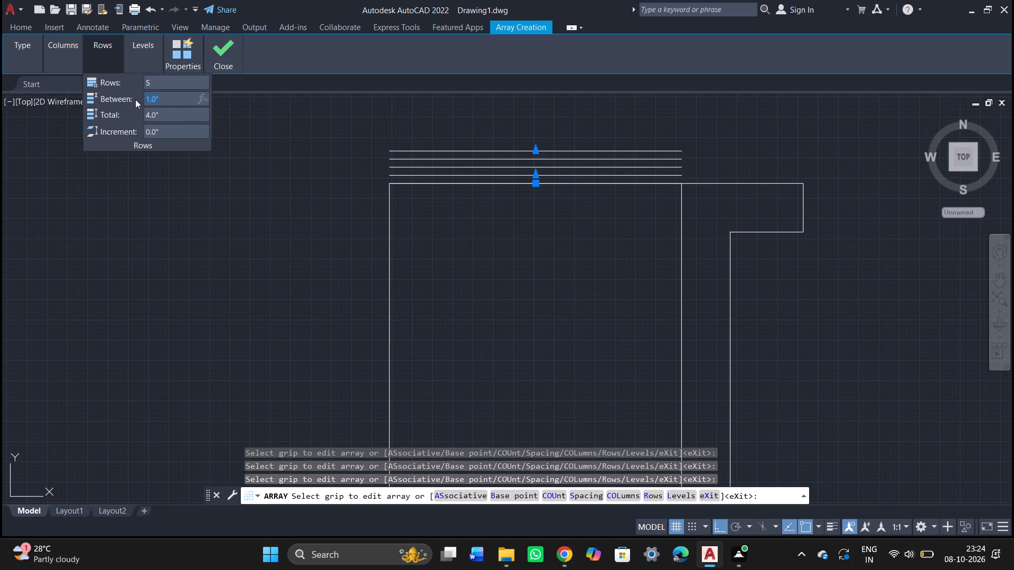
pyautogui.press('1')
pyautogui.press("'")
pyautogui.press('Return')
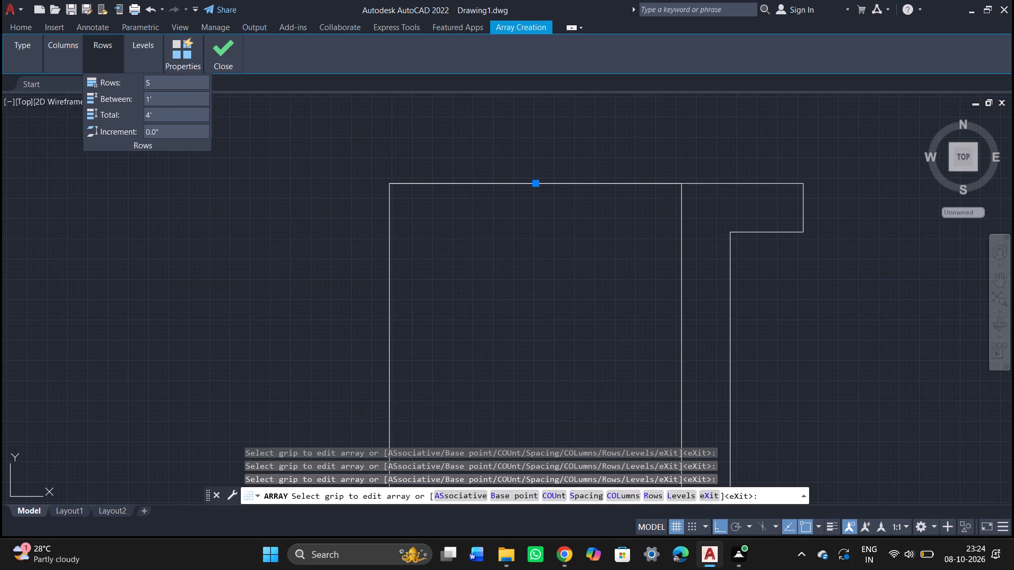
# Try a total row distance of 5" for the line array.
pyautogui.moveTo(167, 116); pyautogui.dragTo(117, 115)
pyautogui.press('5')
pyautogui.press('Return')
# Set the line array's row spacing to 1'.
pyautogui.moveTo(169, 101); pyautogui.dragTo(154, 100)
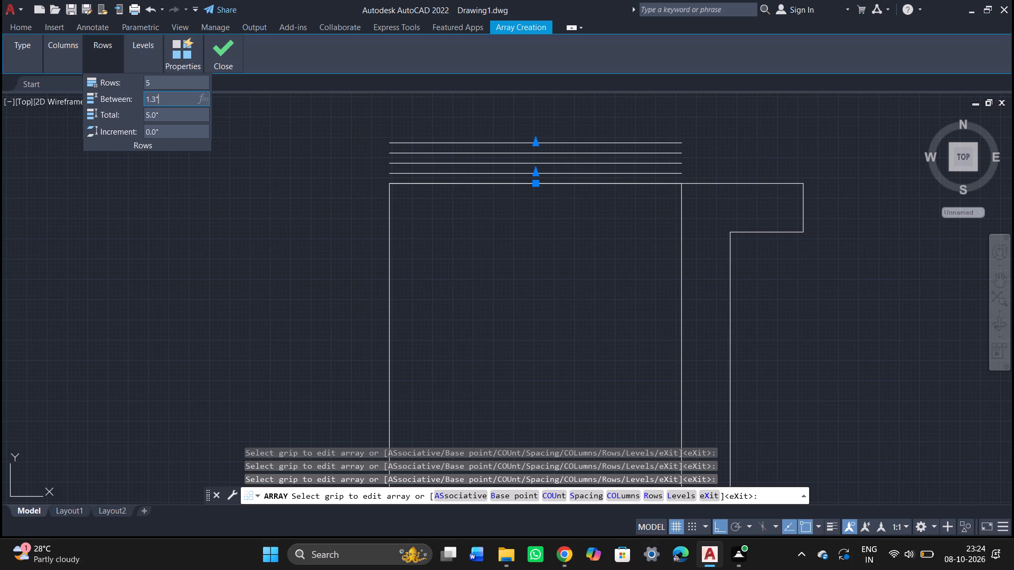
pyautogui.moveTo(154, 100); pyautogui.dragTo(146, 100)
pyautogui.press('BackSpace')
pyautogui.press('1')
pyautogui.press("'")
pyautogui.press('Return')
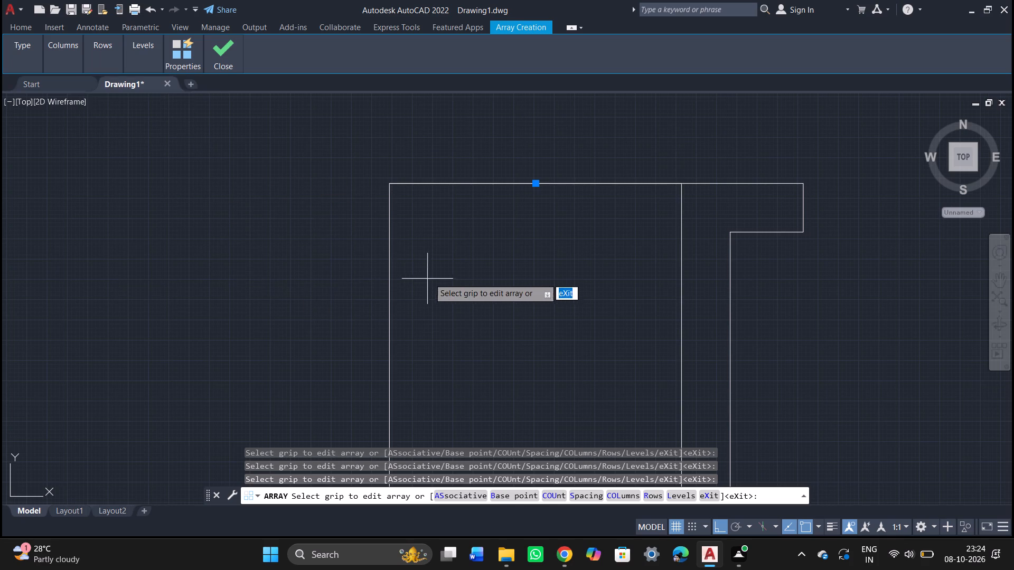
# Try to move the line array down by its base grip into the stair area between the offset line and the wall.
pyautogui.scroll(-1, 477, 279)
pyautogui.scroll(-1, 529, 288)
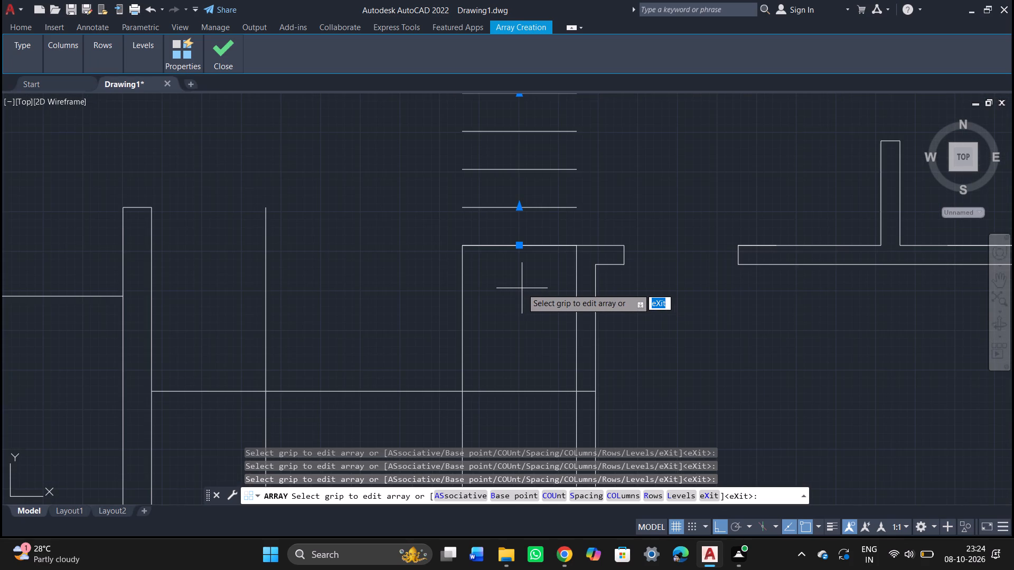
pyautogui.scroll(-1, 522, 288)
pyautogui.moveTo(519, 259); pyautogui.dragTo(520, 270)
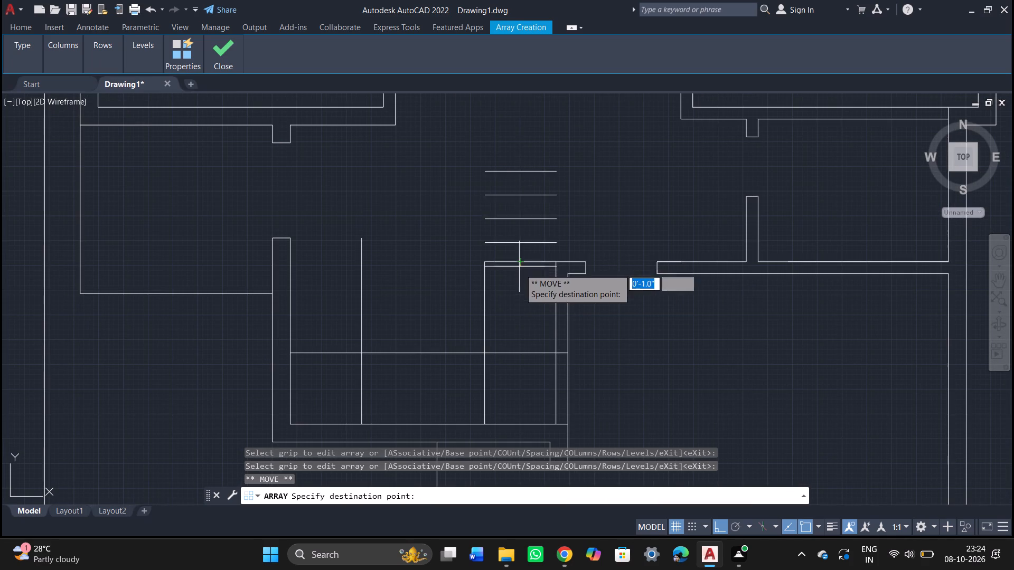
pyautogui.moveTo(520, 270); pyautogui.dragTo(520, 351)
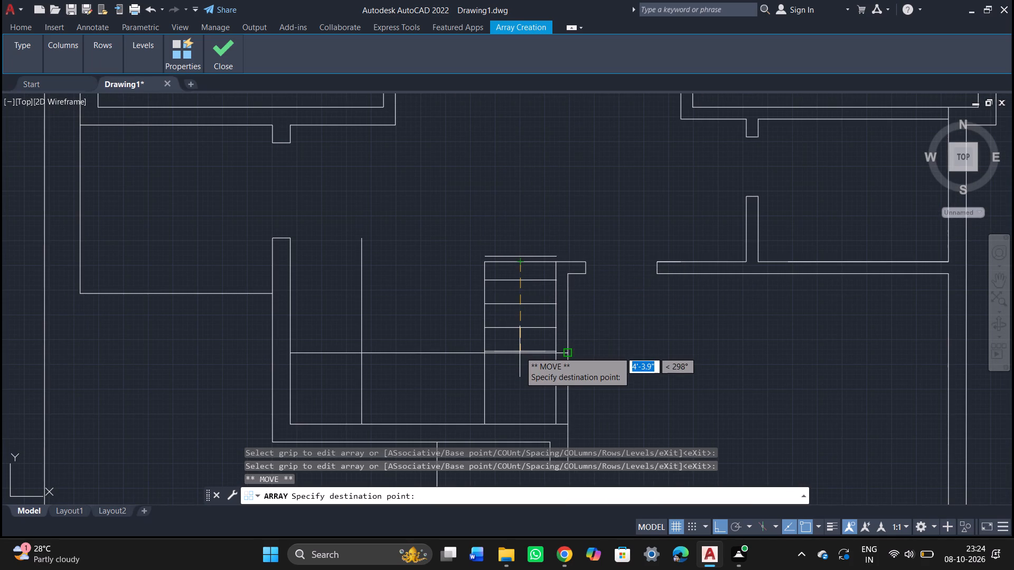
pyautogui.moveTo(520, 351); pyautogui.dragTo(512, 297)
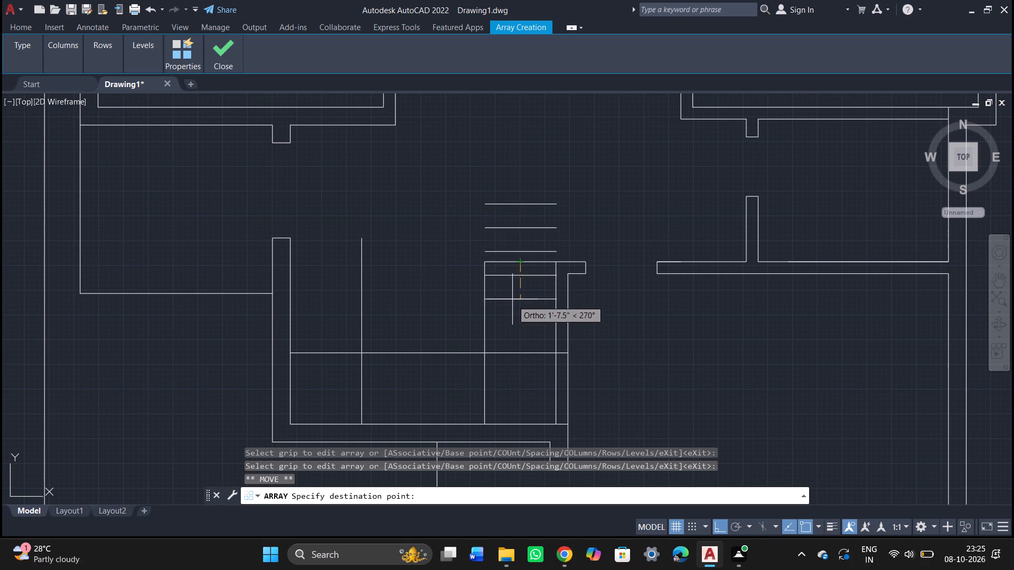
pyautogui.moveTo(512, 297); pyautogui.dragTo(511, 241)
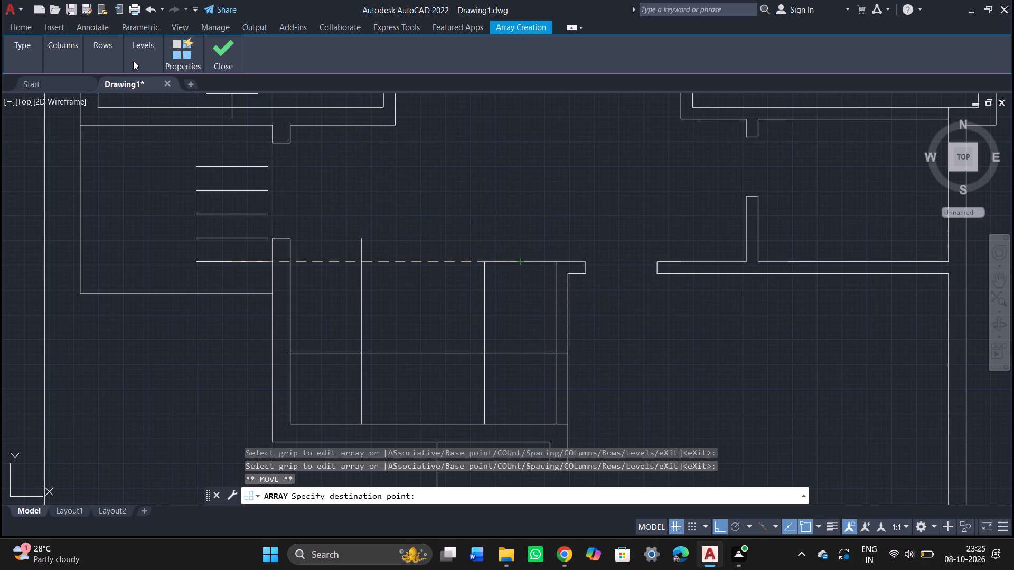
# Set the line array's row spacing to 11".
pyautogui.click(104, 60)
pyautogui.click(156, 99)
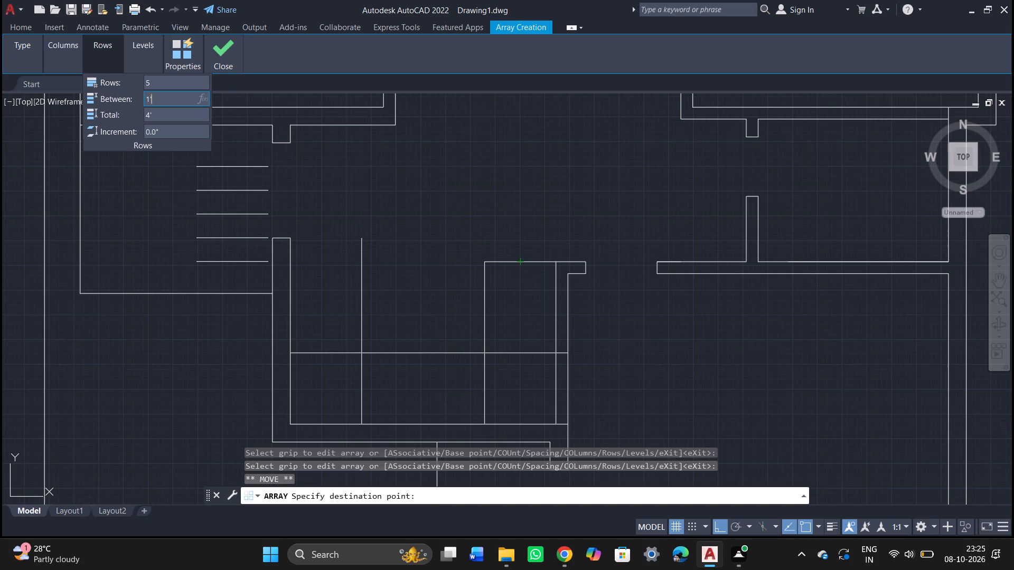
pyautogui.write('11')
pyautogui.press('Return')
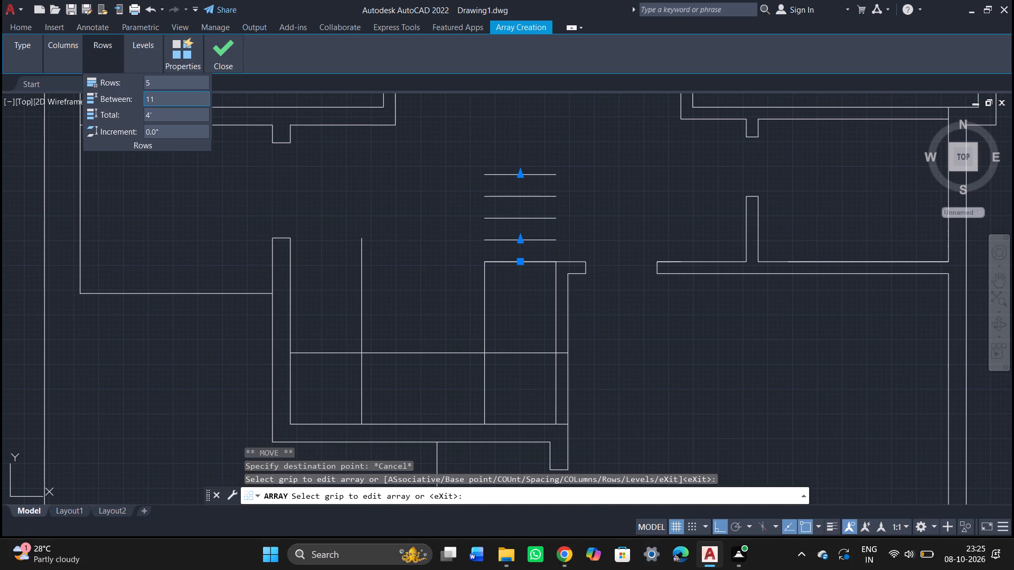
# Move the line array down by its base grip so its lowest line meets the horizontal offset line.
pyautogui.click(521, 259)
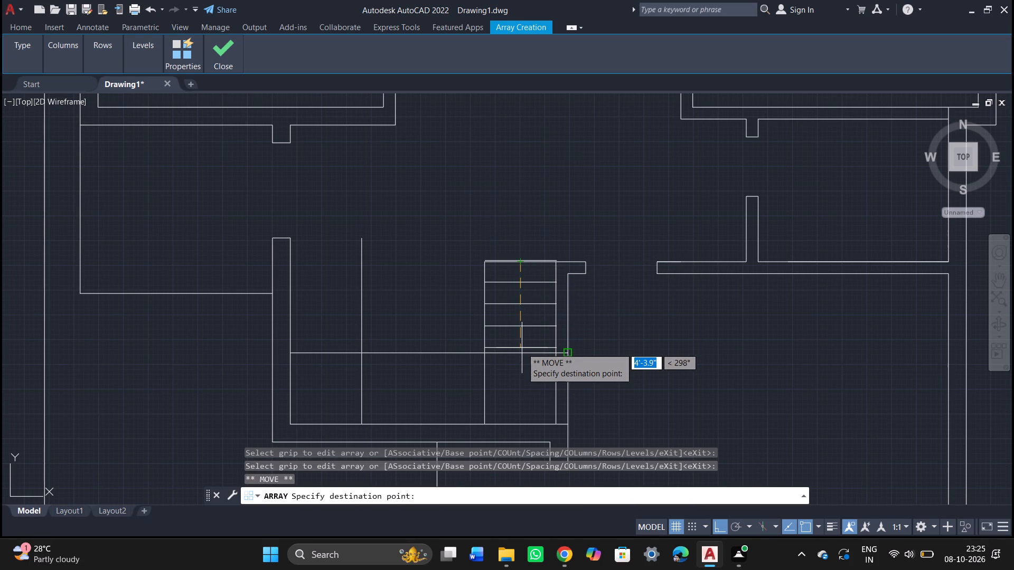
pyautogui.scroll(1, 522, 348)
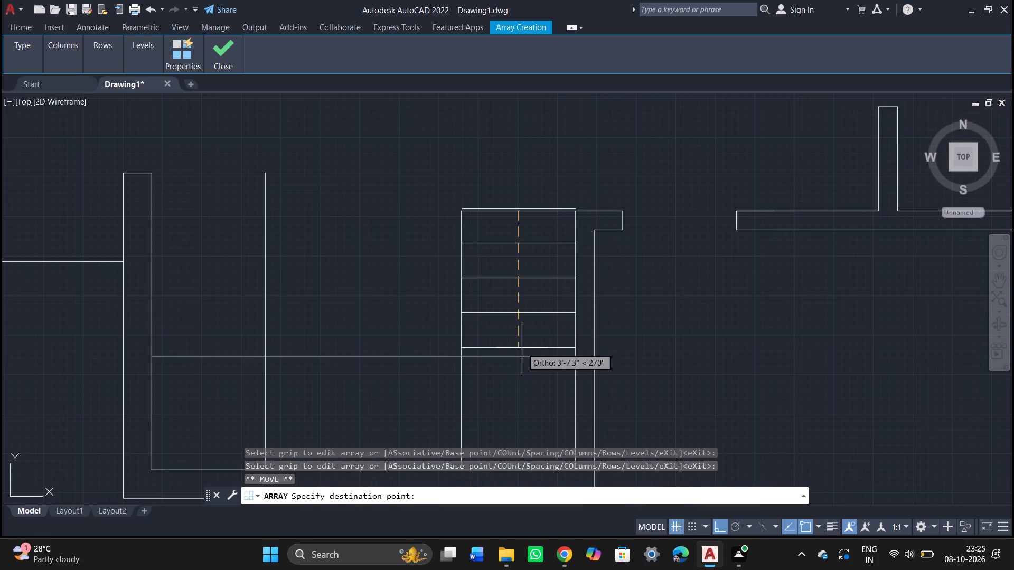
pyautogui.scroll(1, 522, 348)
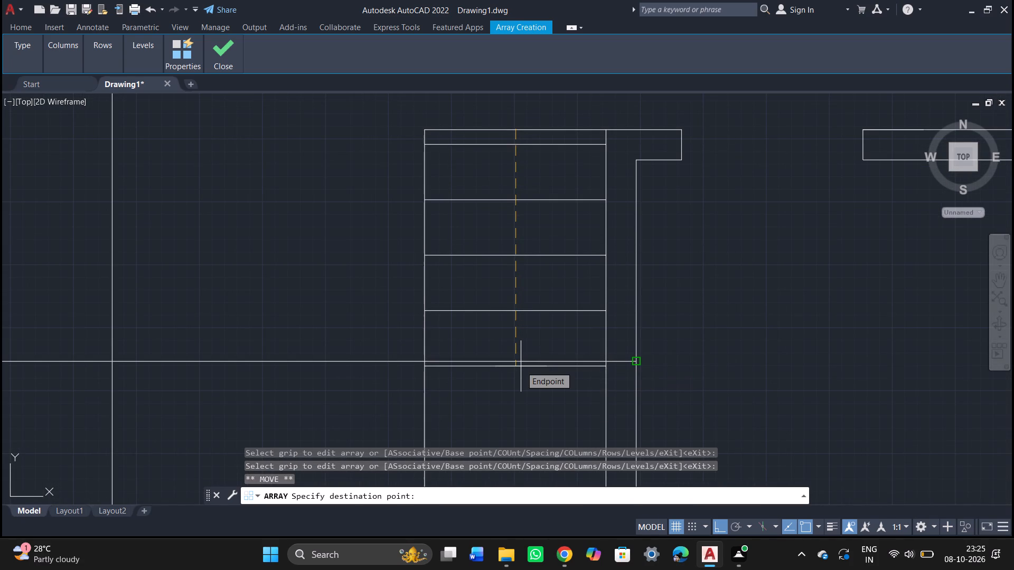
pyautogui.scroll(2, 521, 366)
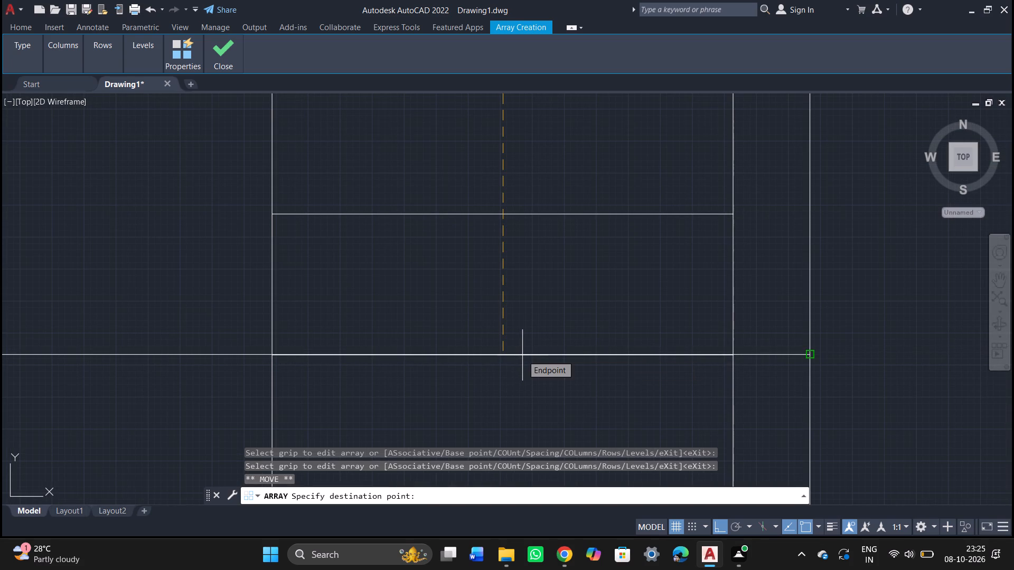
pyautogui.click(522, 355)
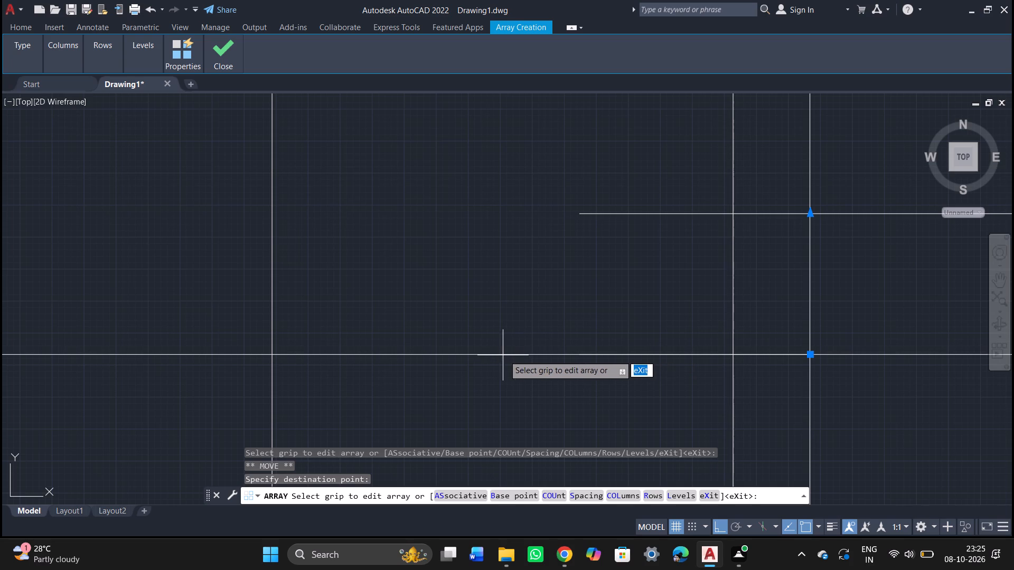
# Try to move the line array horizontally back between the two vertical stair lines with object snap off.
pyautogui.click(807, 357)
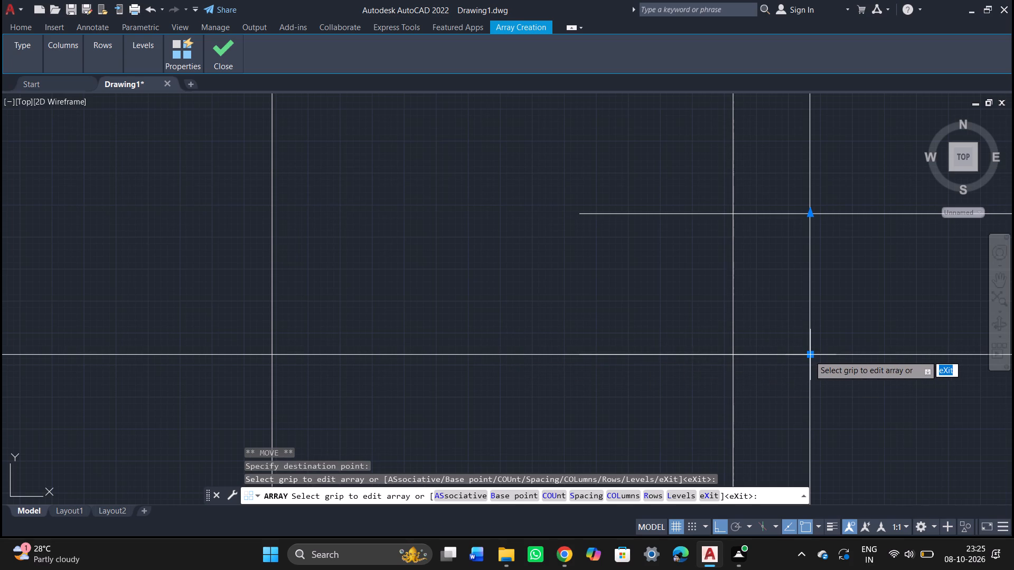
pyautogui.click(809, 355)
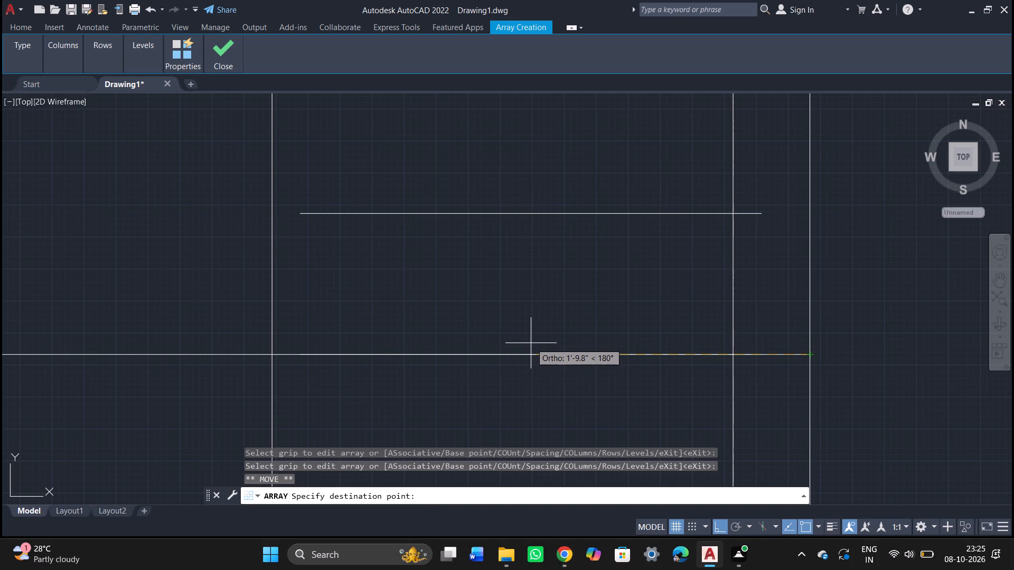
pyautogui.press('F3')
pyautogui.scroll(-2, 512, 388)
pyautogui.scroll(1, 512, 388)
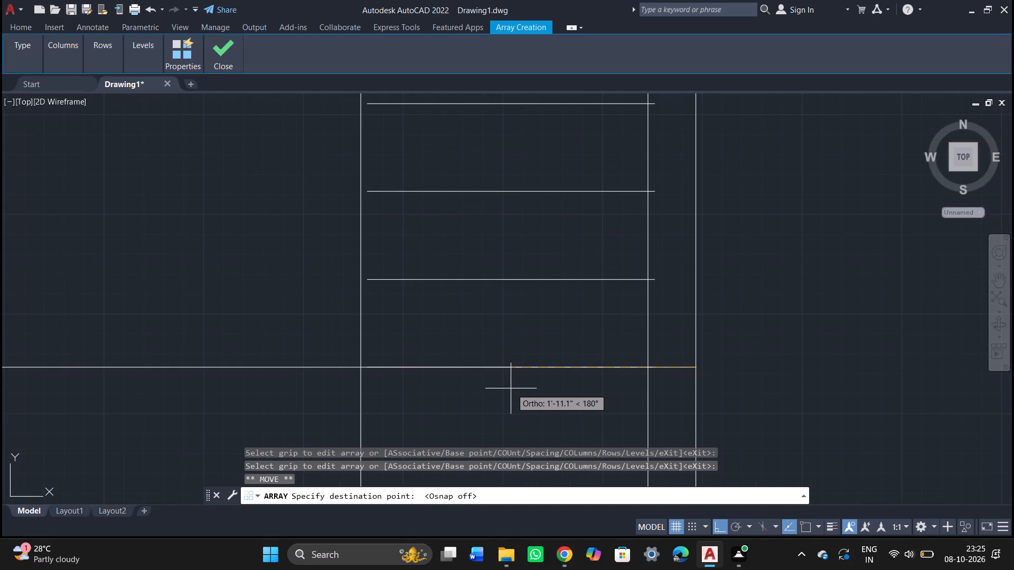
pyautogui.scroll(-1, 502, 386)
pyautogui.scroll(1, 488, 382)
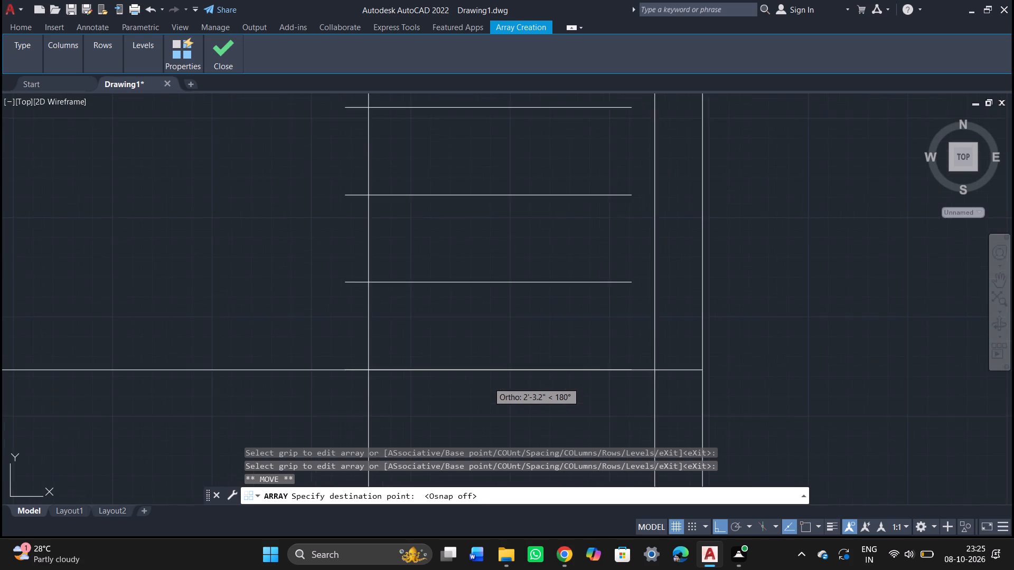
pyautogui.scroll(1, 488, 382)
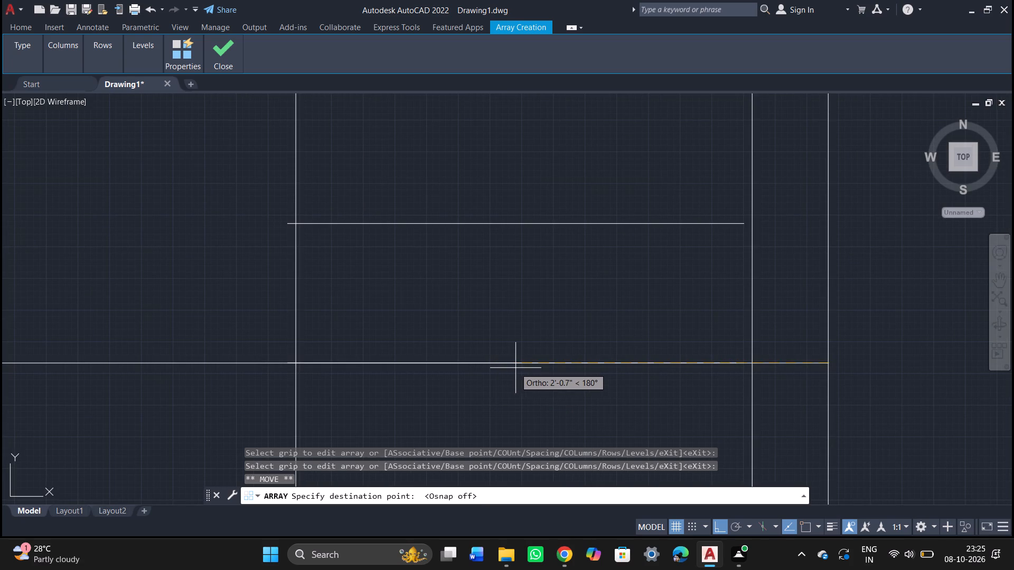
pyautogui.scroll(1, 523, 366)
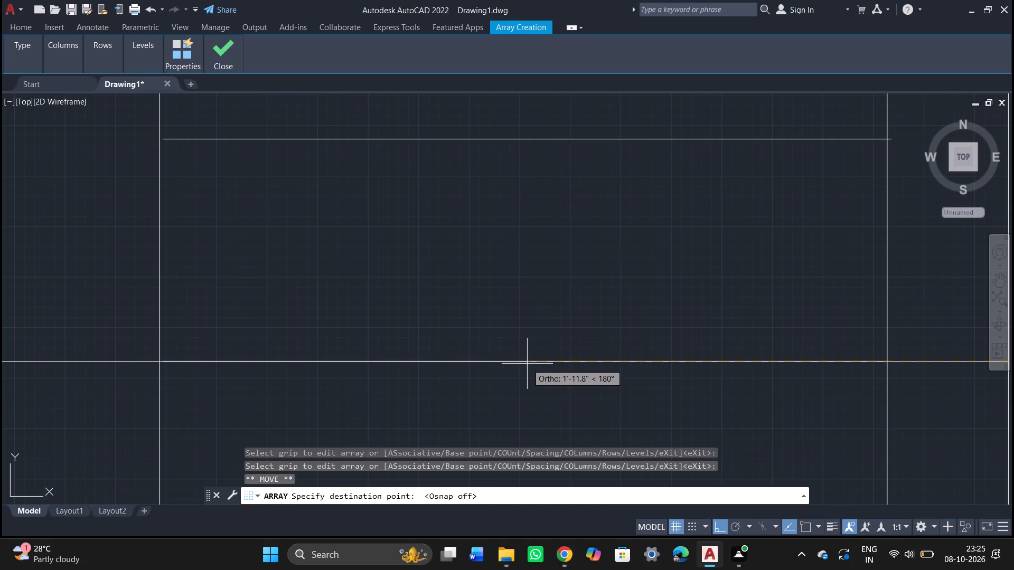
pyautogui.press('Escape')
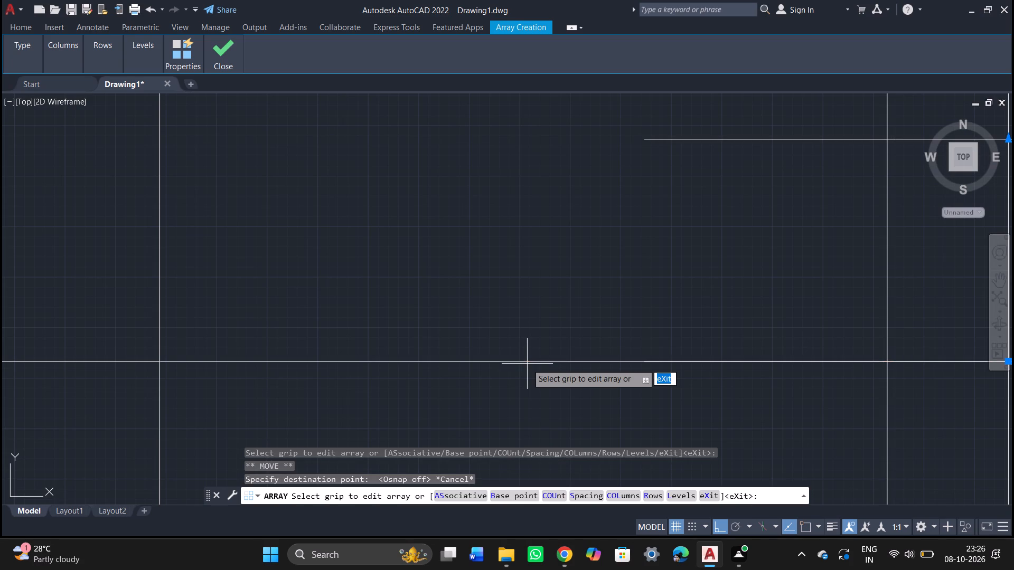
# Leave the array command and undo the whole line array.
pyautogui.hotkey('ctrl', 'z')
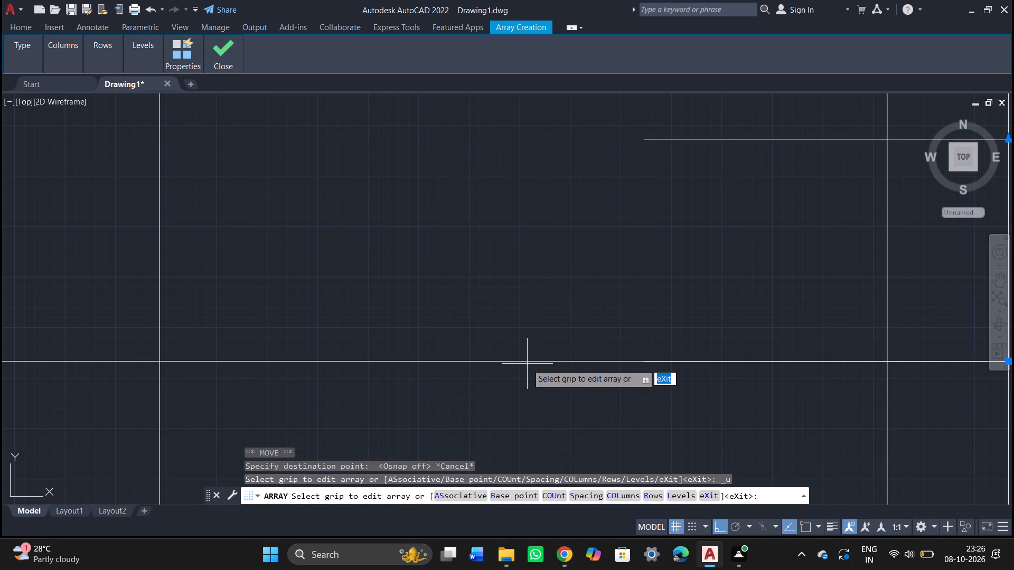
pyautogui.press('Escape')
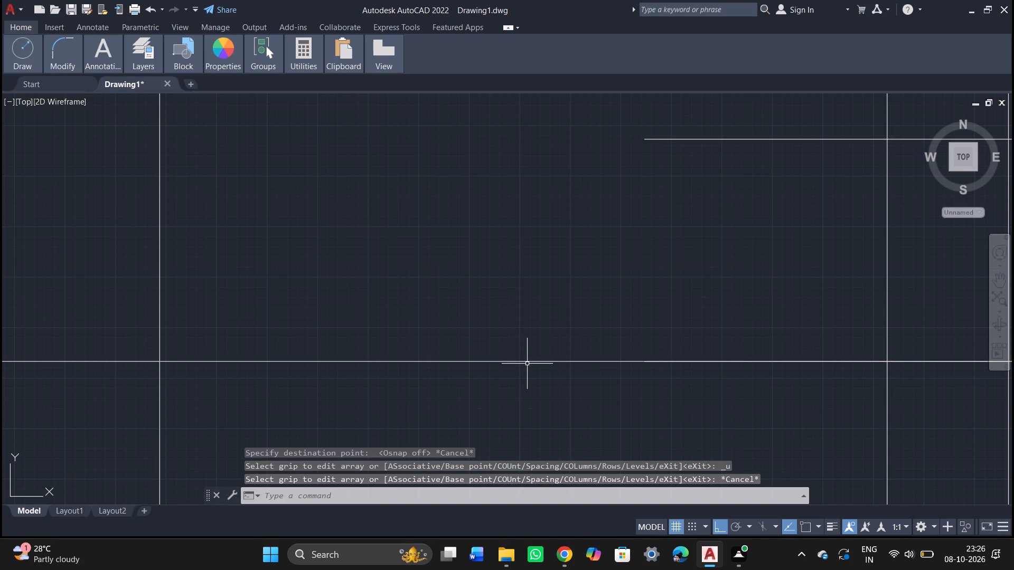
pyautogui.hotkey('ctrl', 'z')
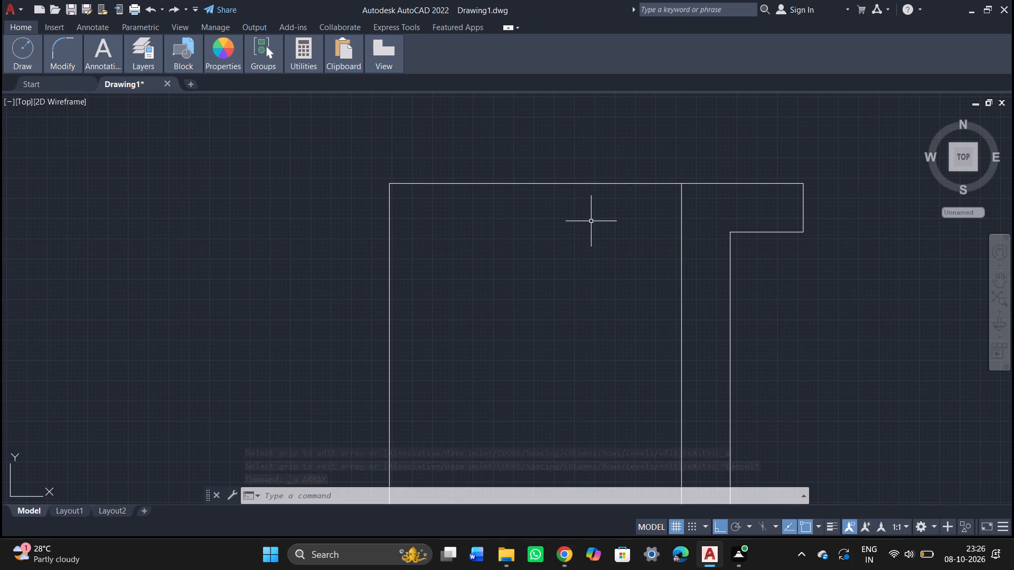
# Create a rectangular array from the top horizontal line between the two vertical stair lines.
pyautogui.write('ar')
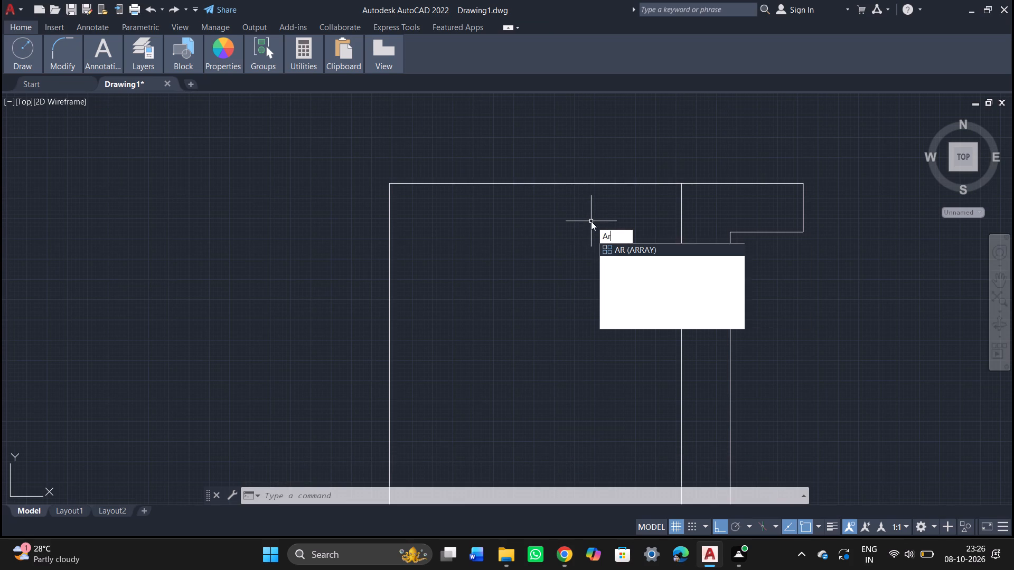
pyautogui.press('Return')
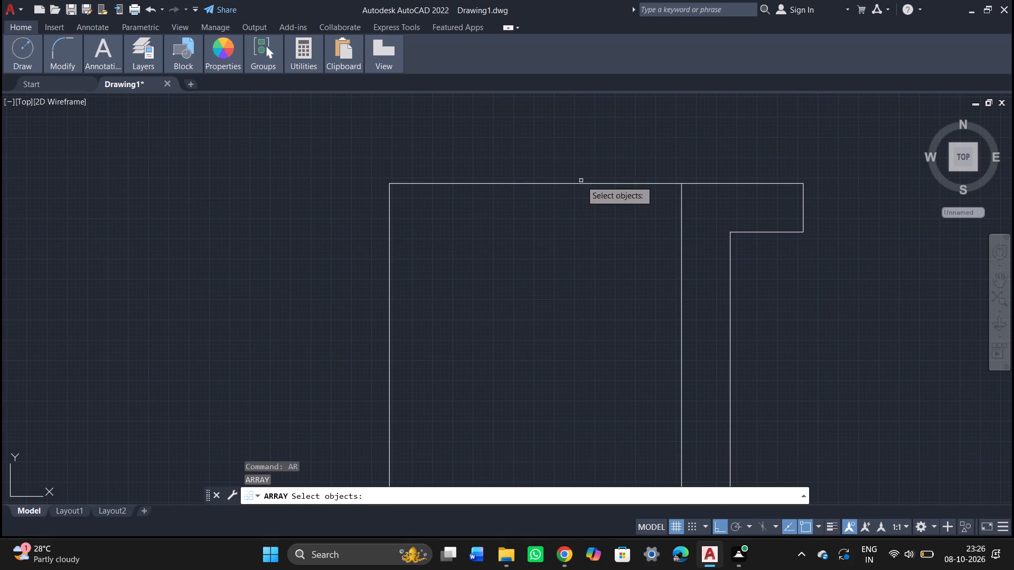
pyautogui.moveTo(581, 172); pyautogui.dragTo(588, 222)
pyautogui.click(587, 217)
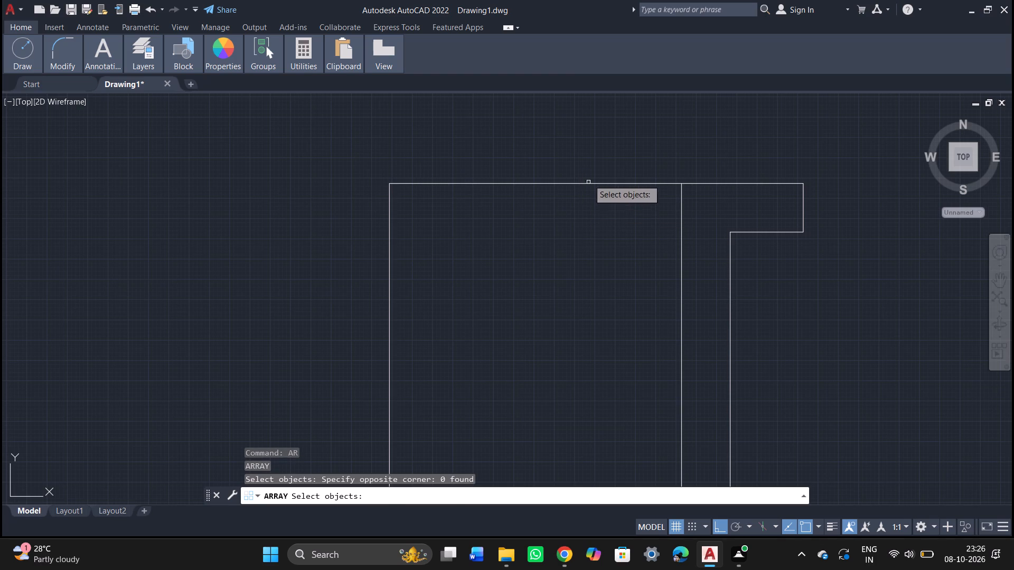
pyautogui.moveTo(577, 160); pyautogui.dragTo(523, 241)
pyautogui.click(523, 238)
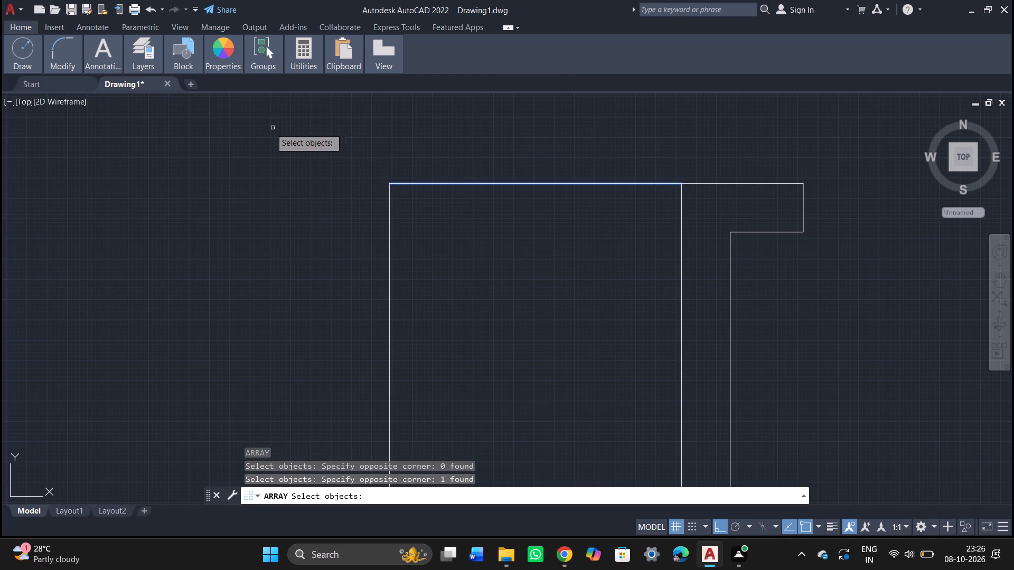
pyautogui.press('Return')
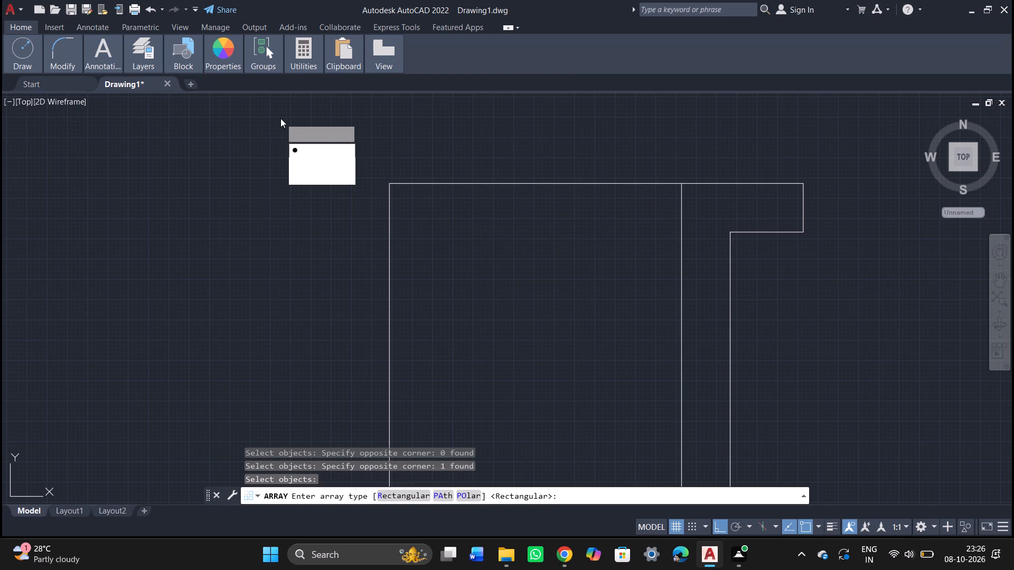
pyautogui.moveTo(299, 150); pyautogui.dragTo(281, 118)
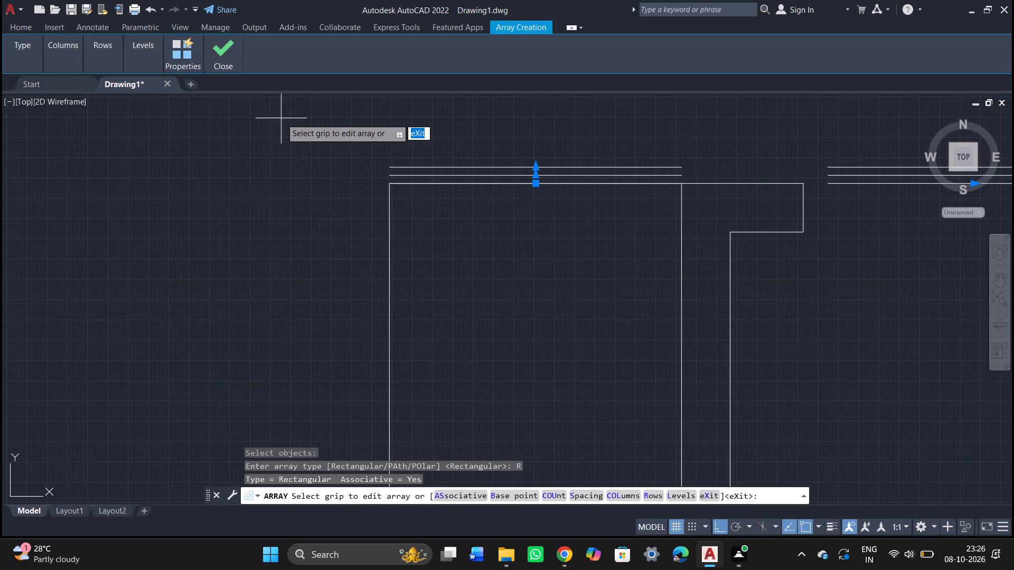
# Set the line array to 5 rows with a row spacing of 11".
pyautogui.click(108, 61)
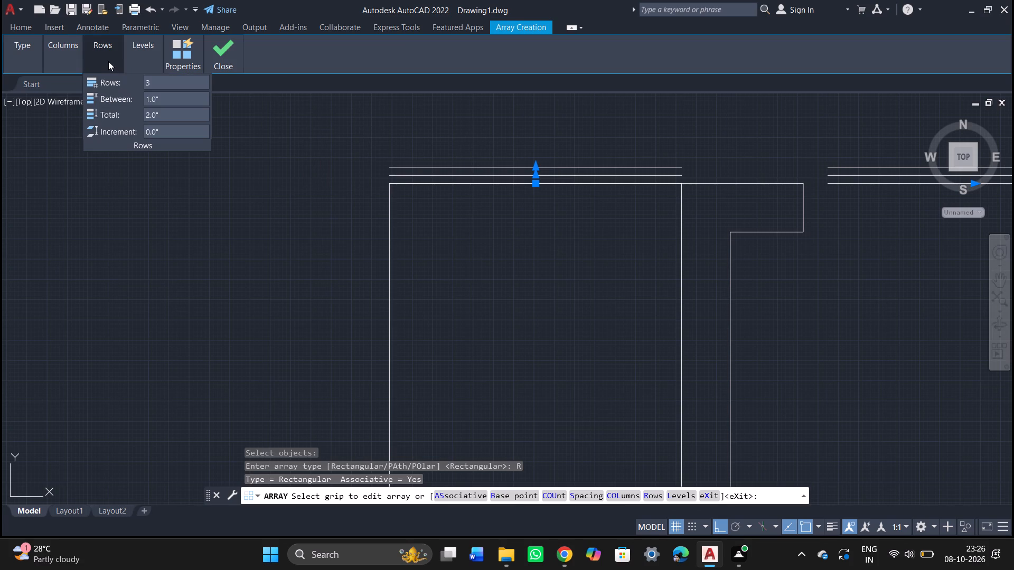
pyautogui.moveTo(166, 82); pyautogui.dragTo(139, 85)
pyautogui.press('5')
pyautogui.press('Return')
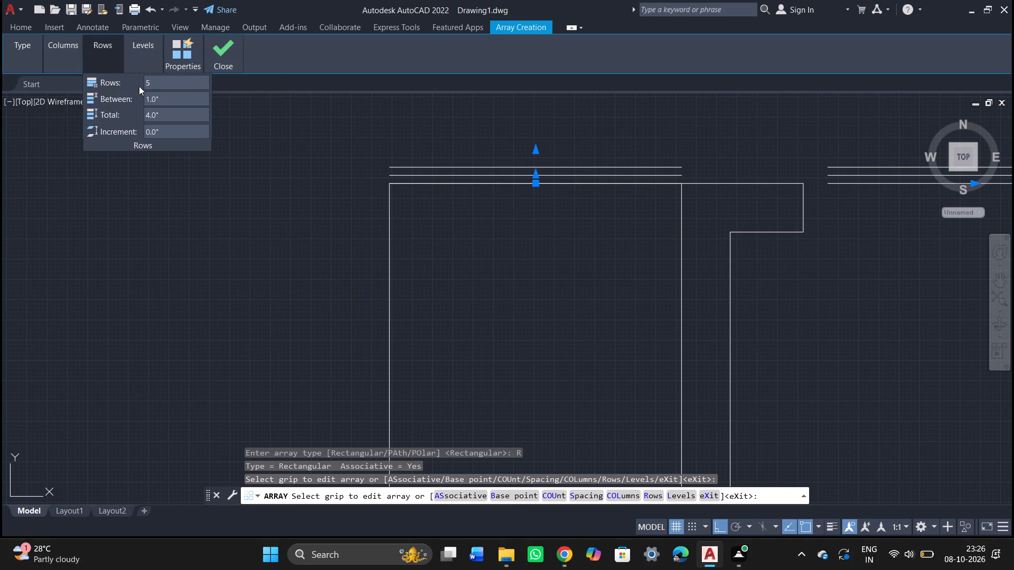
pyautogui.moveTo(161, 101); pyautogui.dragTo(145, 100)
pyautogui.press('1')
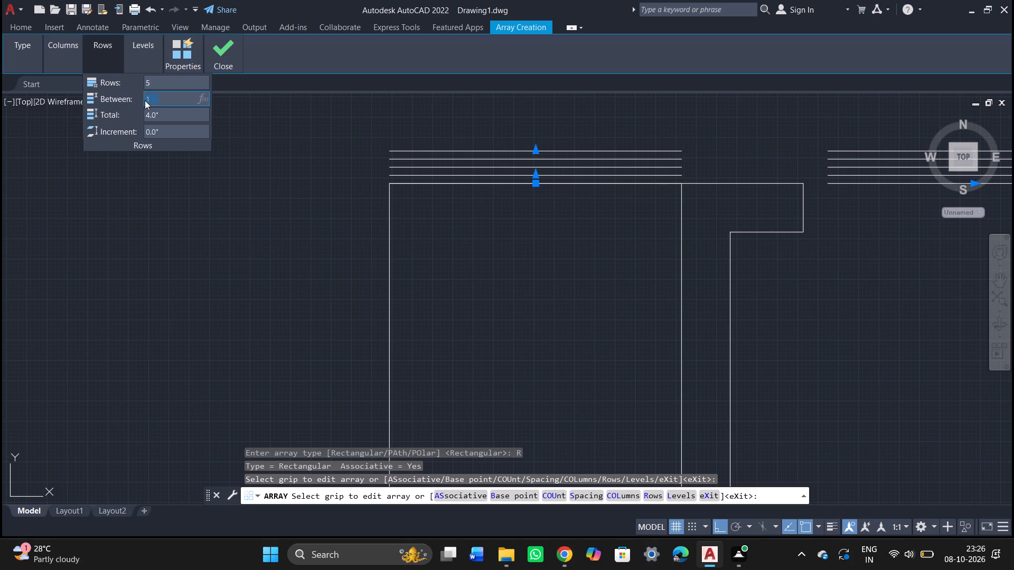
pyautogui.press('1')
pyautogui.press('Return')
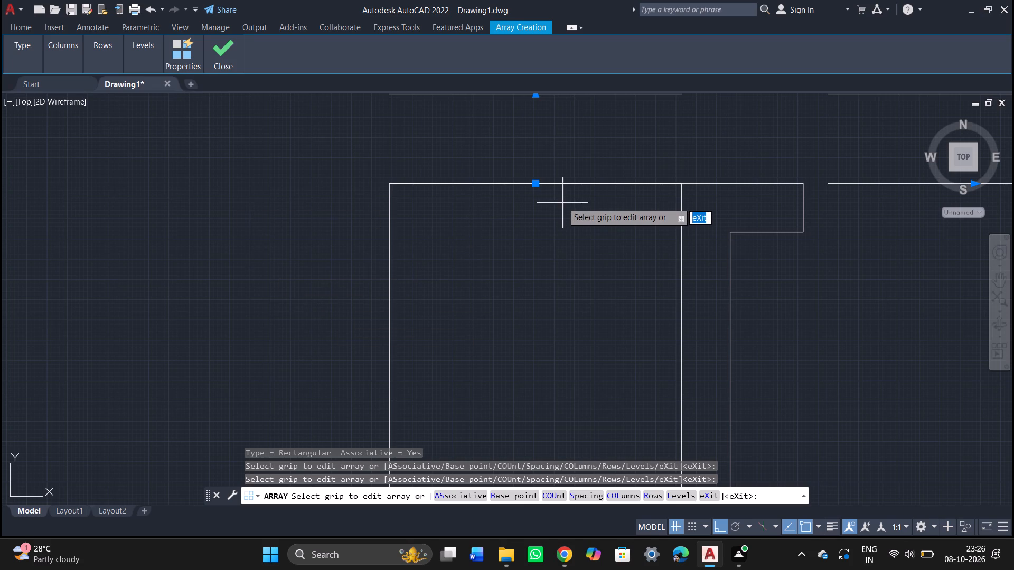
# Move the line array straight down by its base grip, with object snap off, to bring its lowest line onto the horizontal offset line.
pyautogui.click(534, 185)
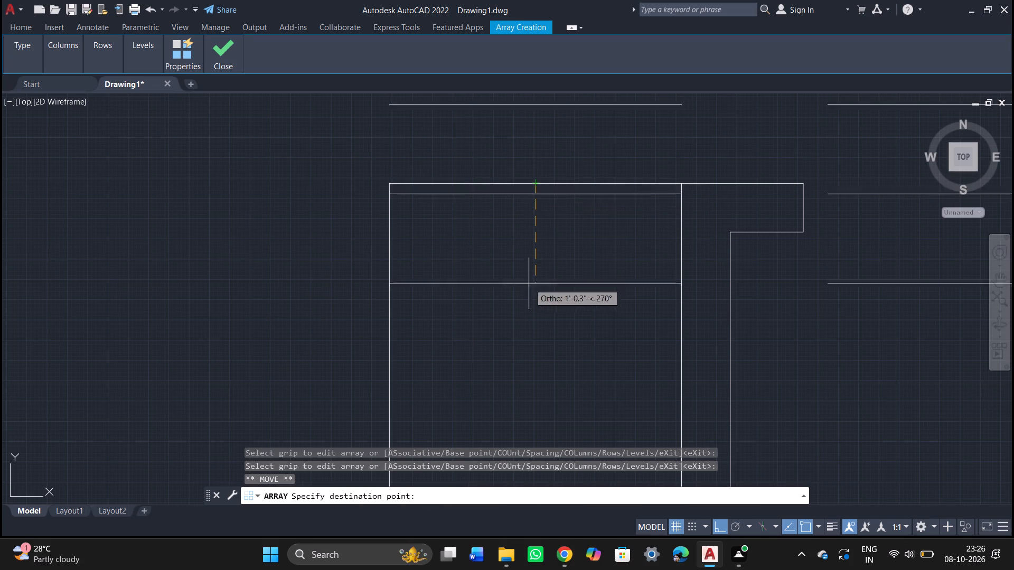
pyautogui.scroll(-1, 535, 365)
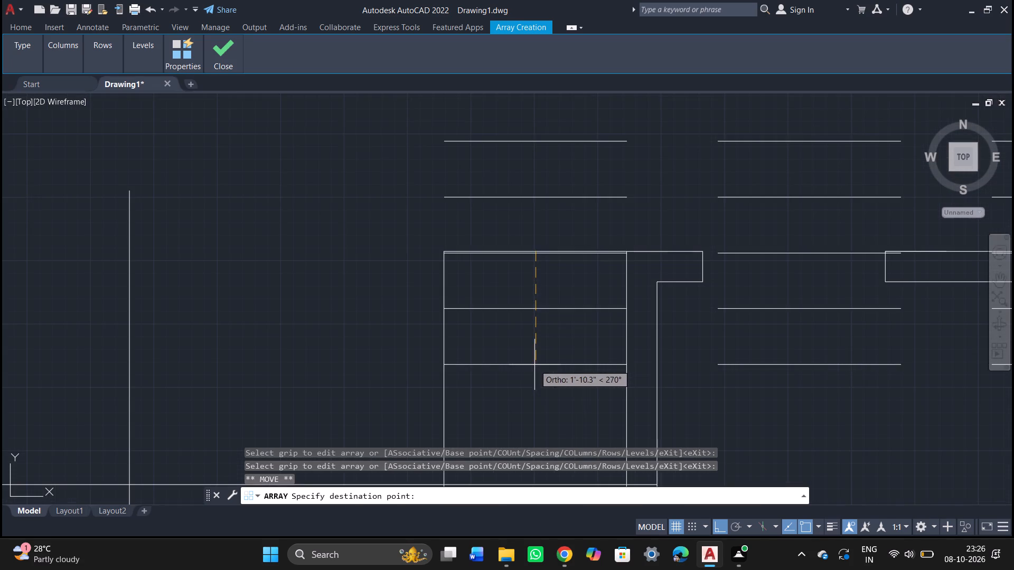
pyautogui.moveTo(532, 363); pyautogui.dragTo(546, 167, button='middle')
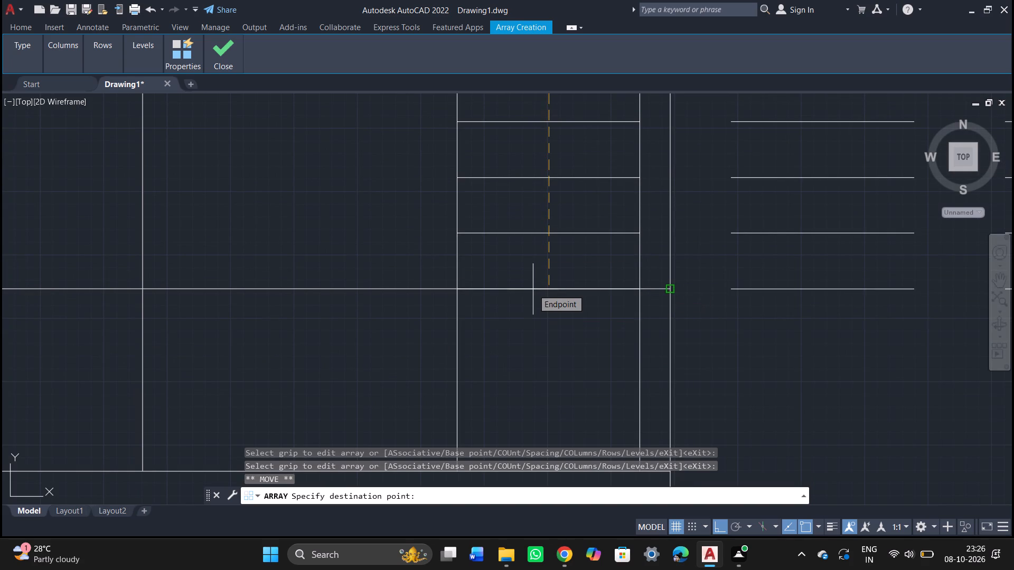
pyautogui.press('F3')
pyautogui.scroll(3, 533, 289)
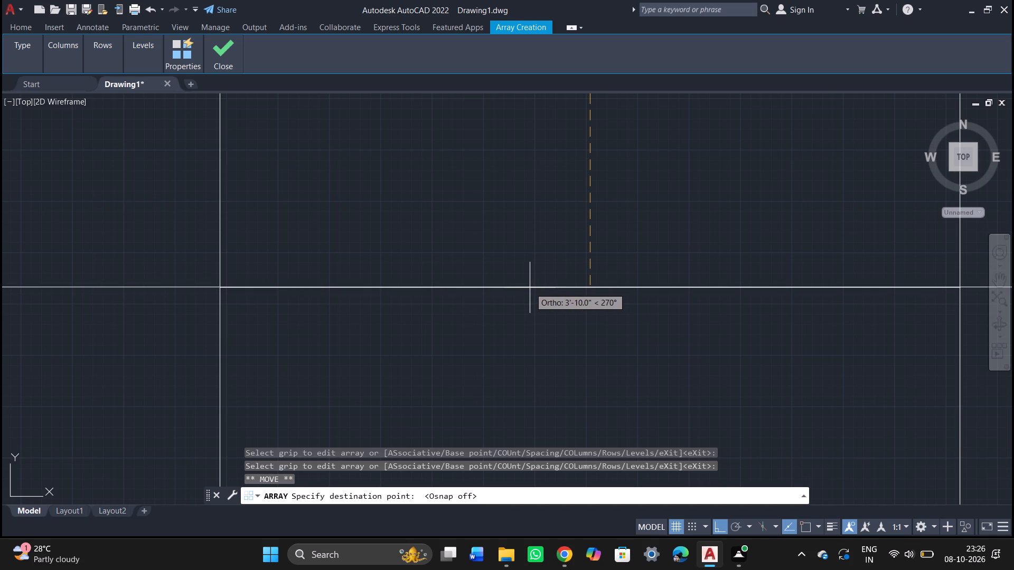
pyautogui.scroll(2, 530, 288)
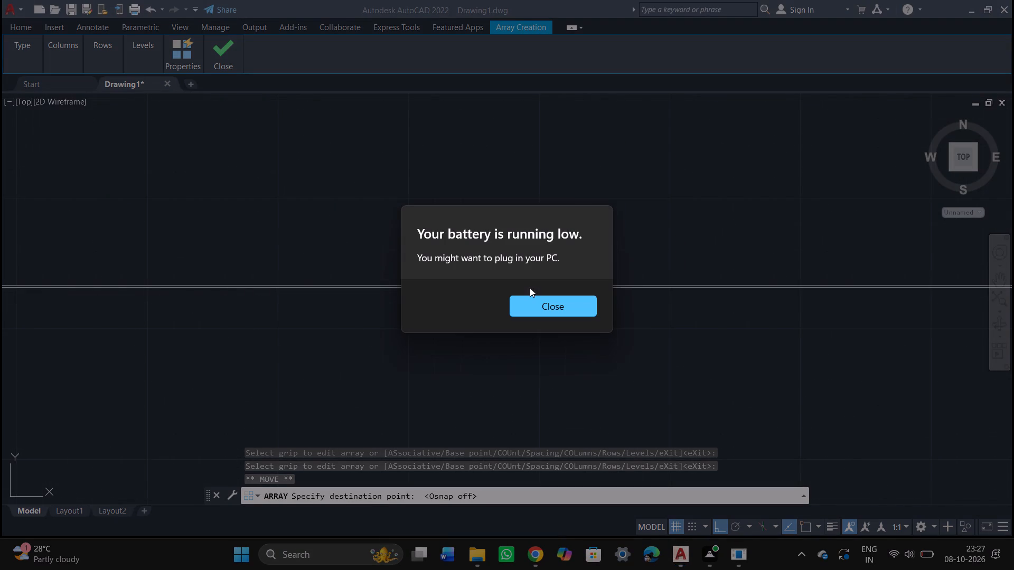
pyautogui.scroll(-1, 530, 288)
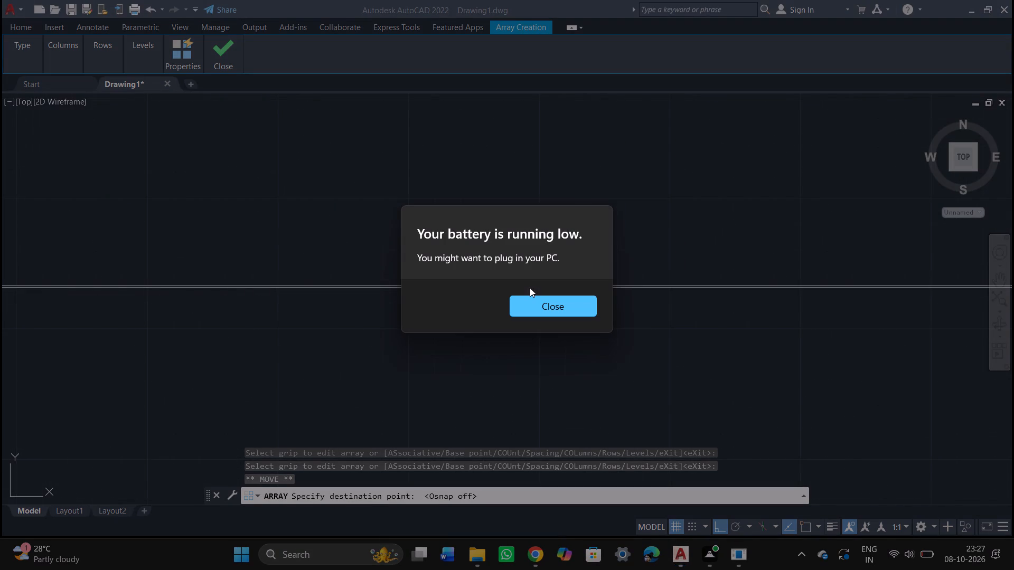
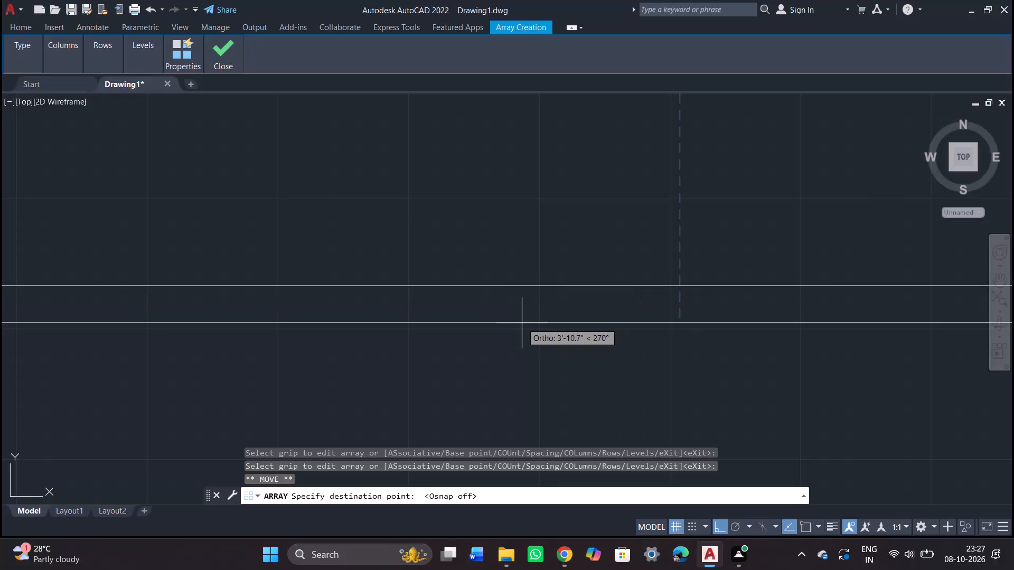
# Place the moving line array about 3'-10" straight down, with its lowest line exactly on the horizontal offset line.
pyautogui.scroll(-2, 521, 323)
pyautogui.scroll(2, 505, 326)
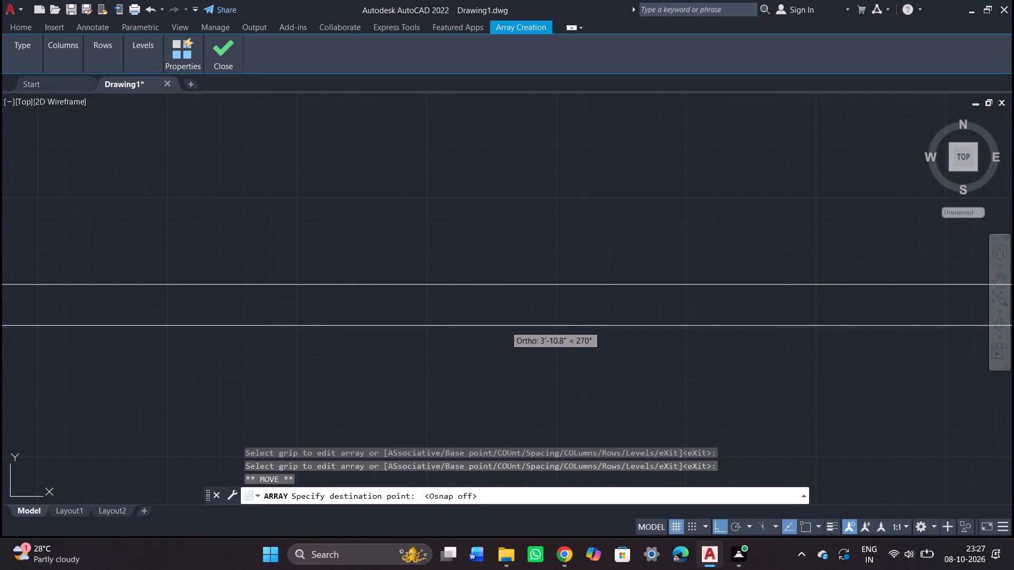
pyautogui.scroll(1, 508, 296)
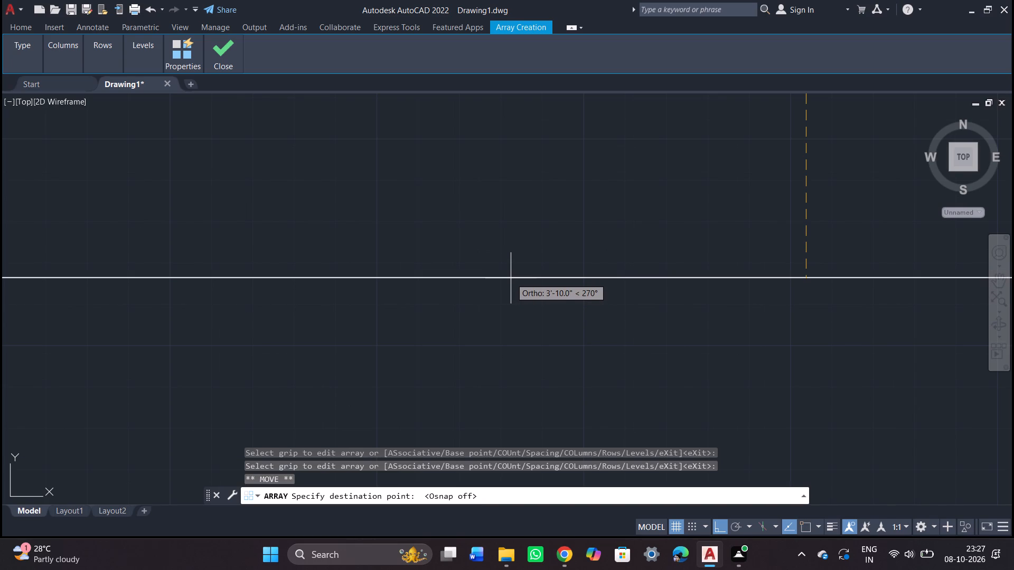
pyautogui.scroll(3, 511, 278)
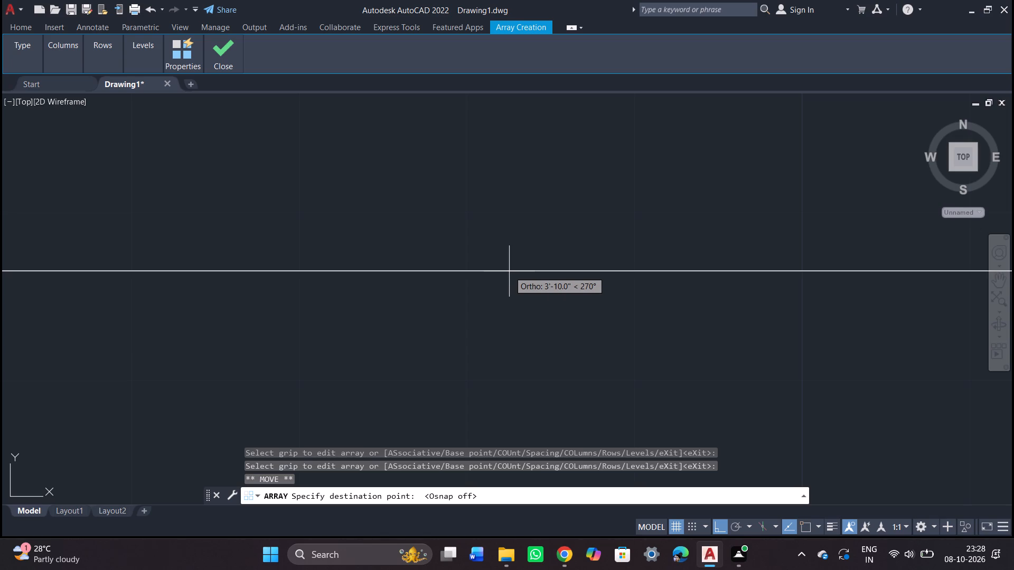
pyautogui.scroll(4, 509, 271)
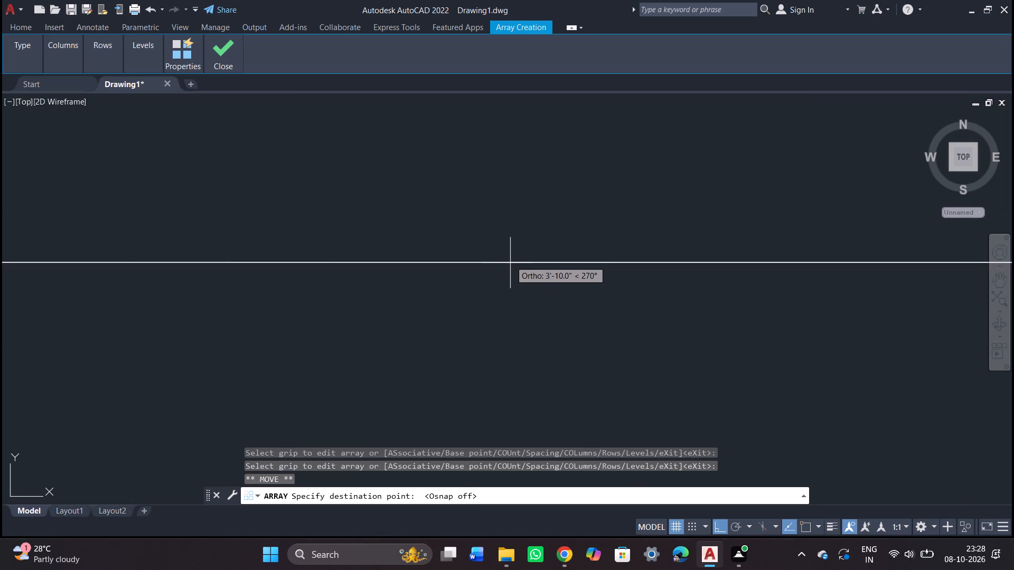
pyautogui.scroll(4, 508, 265)
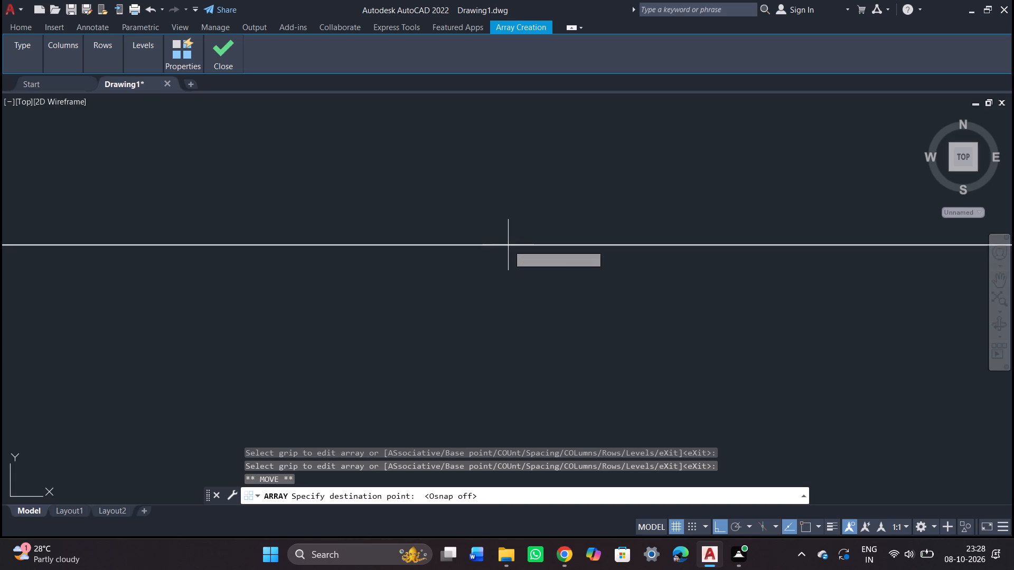
pyautogui.click(508, 245)
# Reduce the line array to 1 column and finish the array.
pyautogui.scroll(-4, 508, 245)
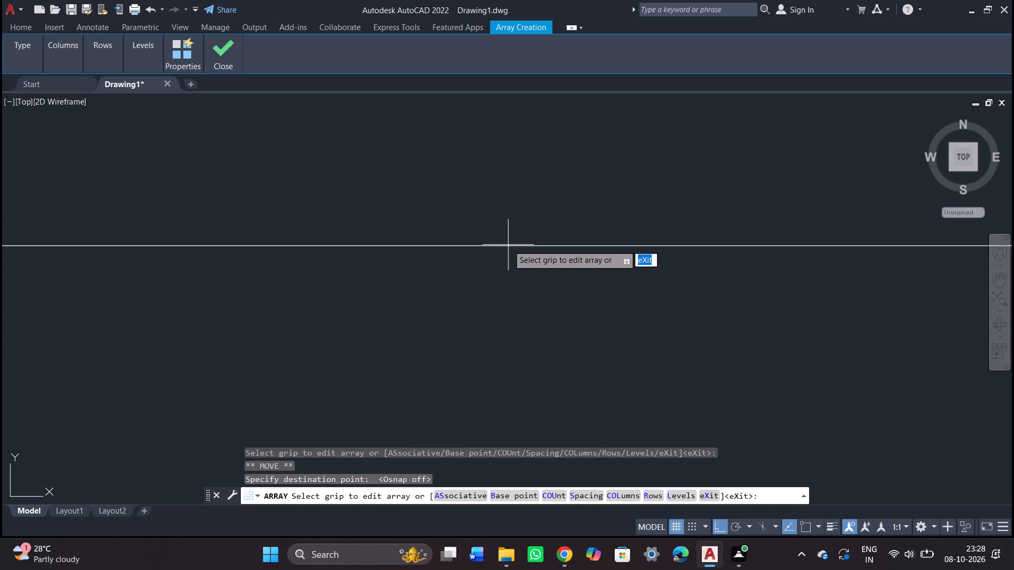
pyautogui.scroll(-13, 508, 245)
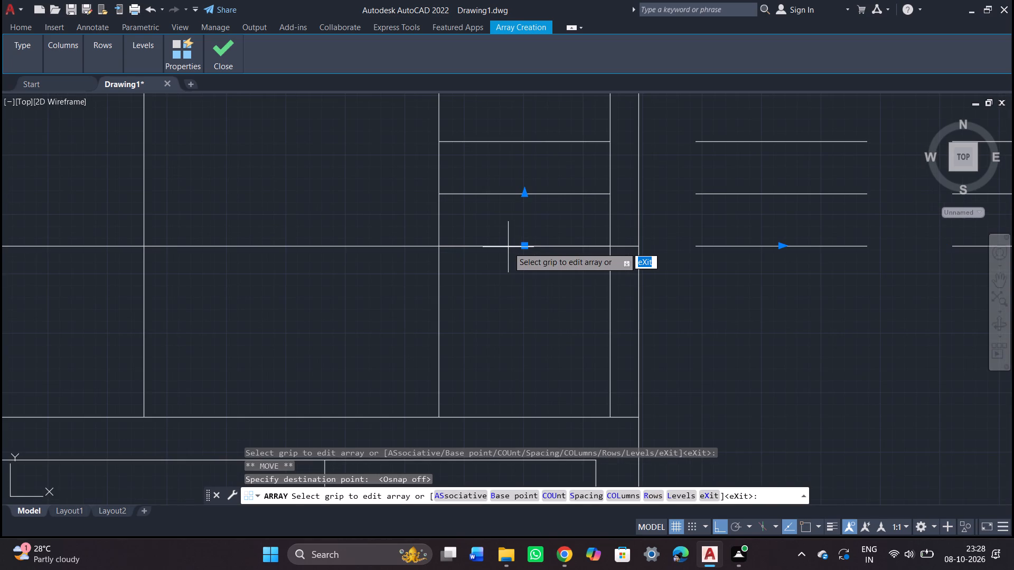
pyautogui.scroll(-2, 508, 247)
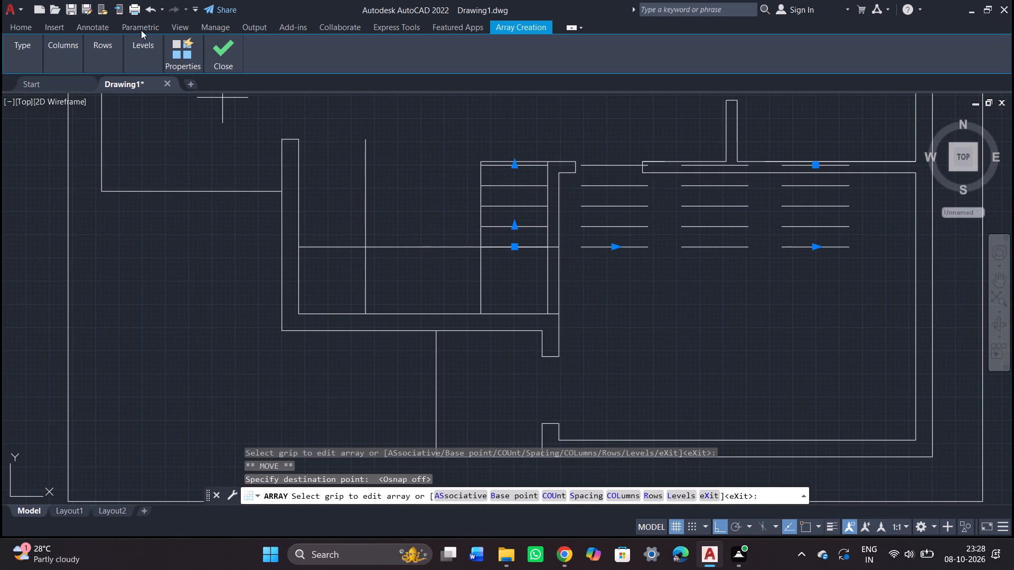
pyautogui.click(64, 53)
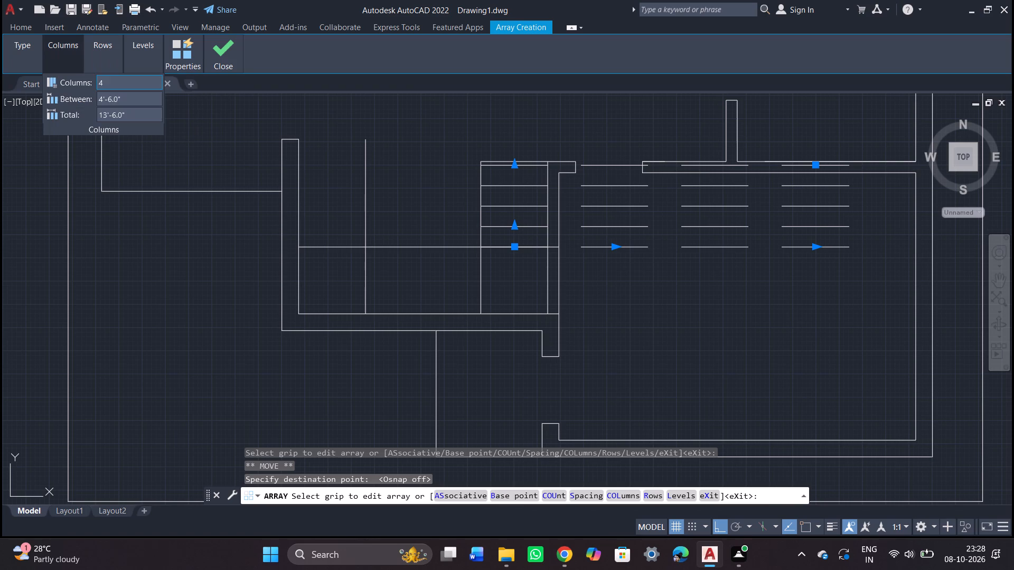
pyautogui.moveTo(120, 83); pyautogui.dragTo(88, 83)
pyautogui.press('1')
pyautogui.press('Return')
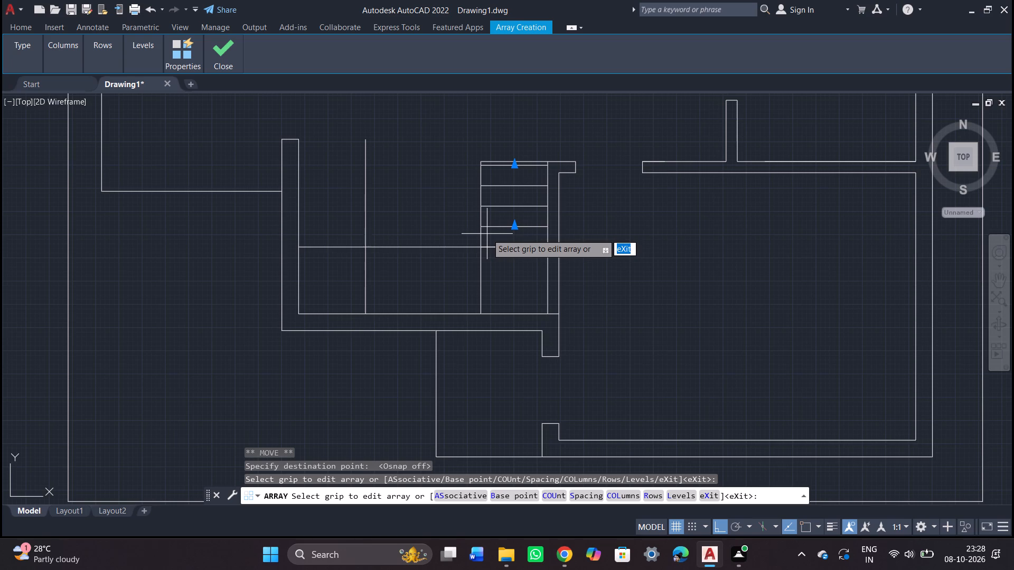
pyautogui.press('Return')
pyautogui.press('Escape')
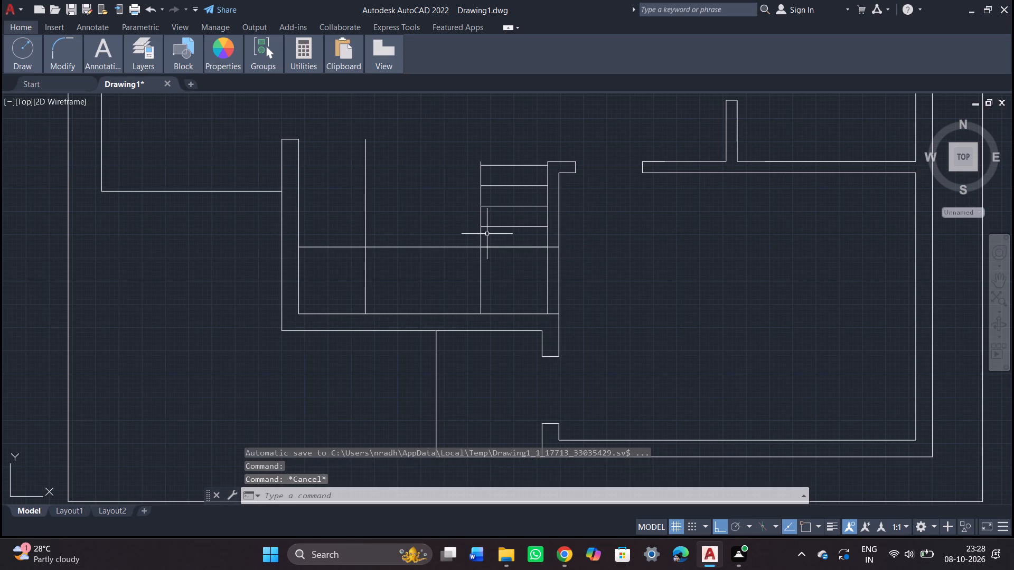
# Save the drawing in the Documents folder as "north 3bhk", in AutoCAD 2018 Drawing format.
pyautogui.hotkey('ctrl', 's')
pyautogui.hotkey('ctrl', 's')
pyautogui.hotkey('ctrl', 's')
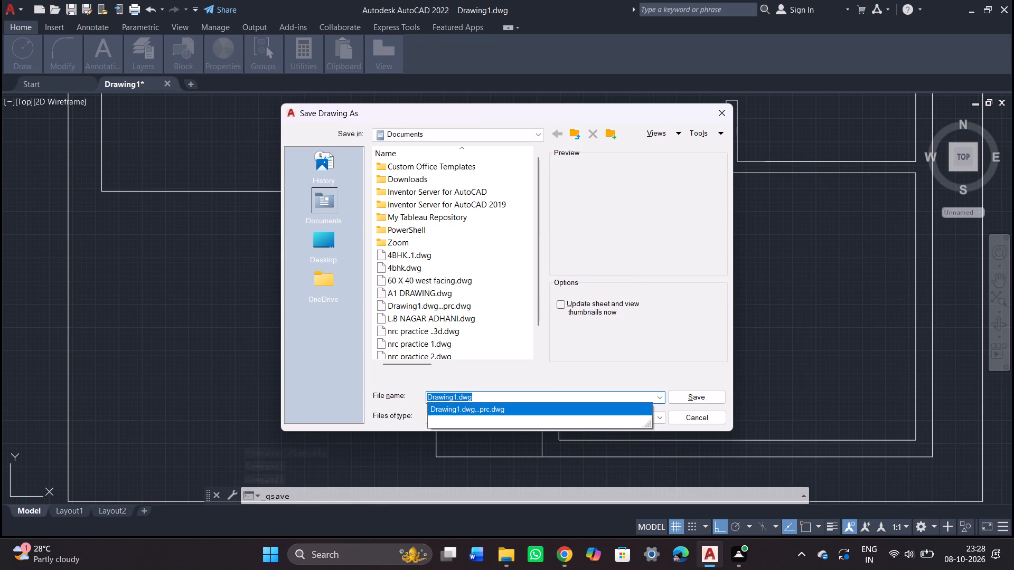
pyautogui.moveTo(482, 398); pyautogui.dragTo(427, 392)
pyautogui.press('BackSpace')
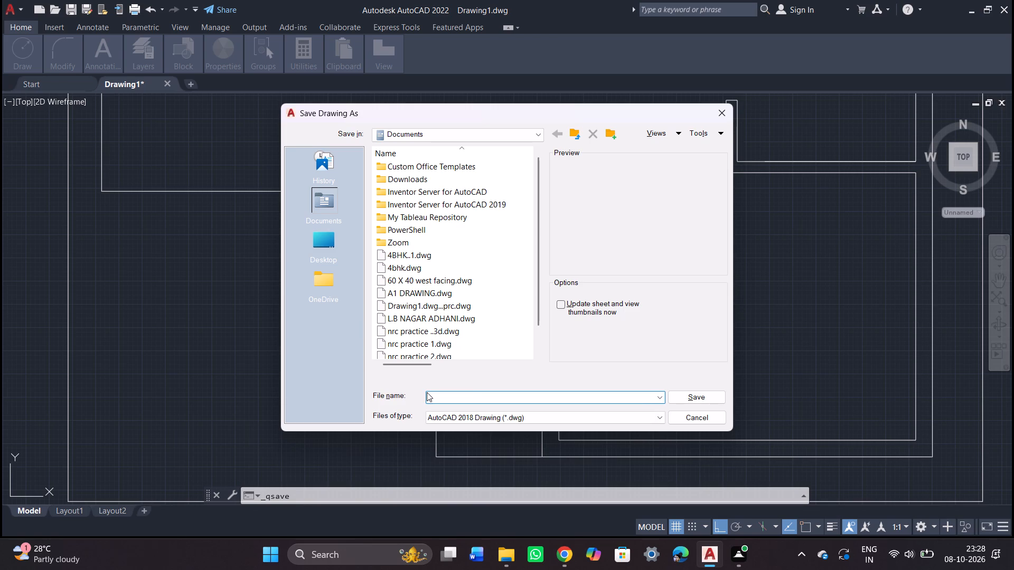
pyautogui.press('3')
pyautogui.press('BackSpace')
pyautogui.write('north')
pyautogui.press('n')
pyautogui.press('BackSpace')
pyautogui.press('space')
pyautogui.write('3b')
pyautogui.press('k')
pyautogui.press('BackSpace')
pyautogui.write('hk')
pyautogui.click(697, 394)
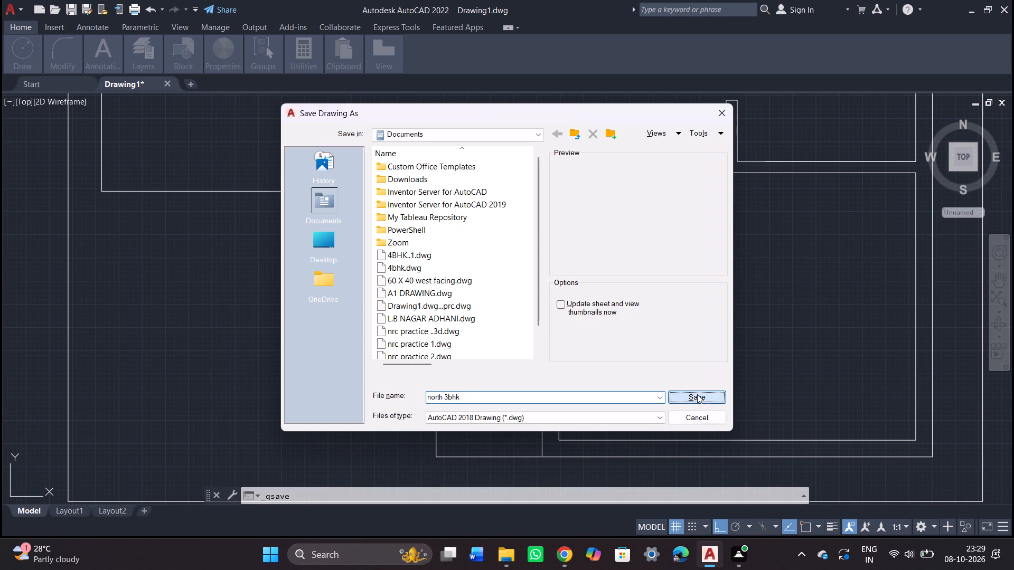
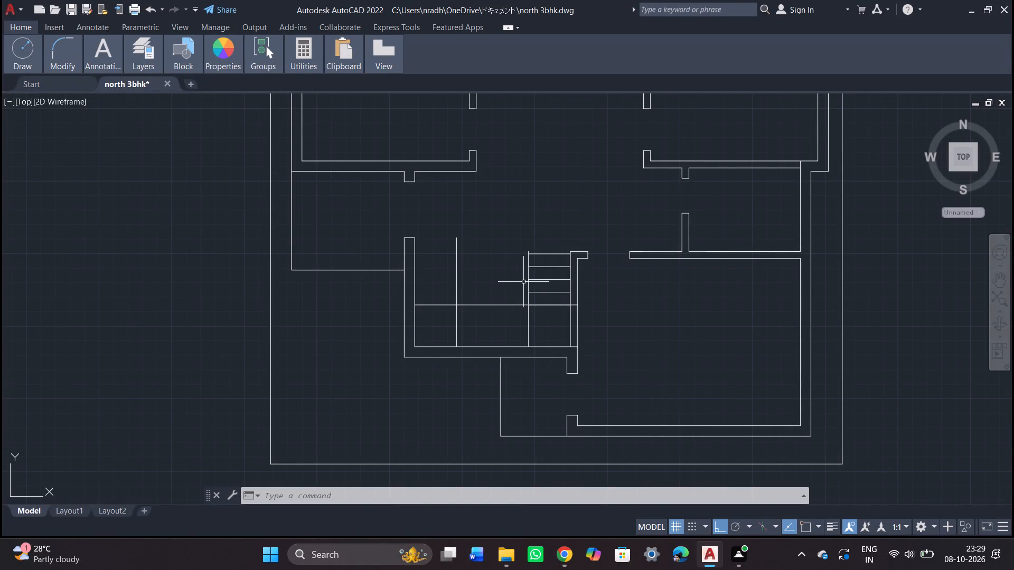
# Trim the short stub of the stair's vertical line projecting above the top tread line.
pyautogui.scroll(4, 544, 273)
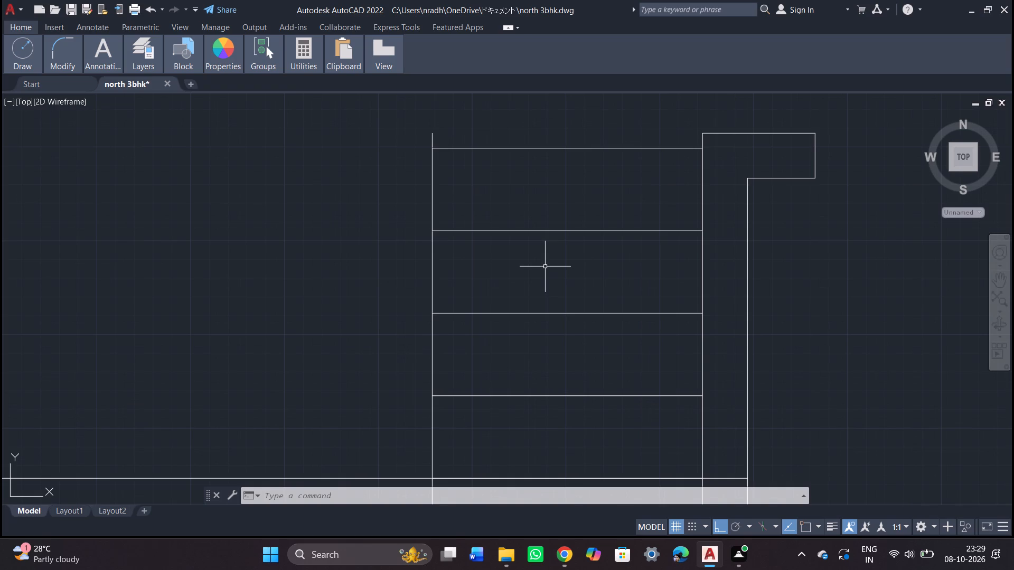
pyautogui.write('tr')
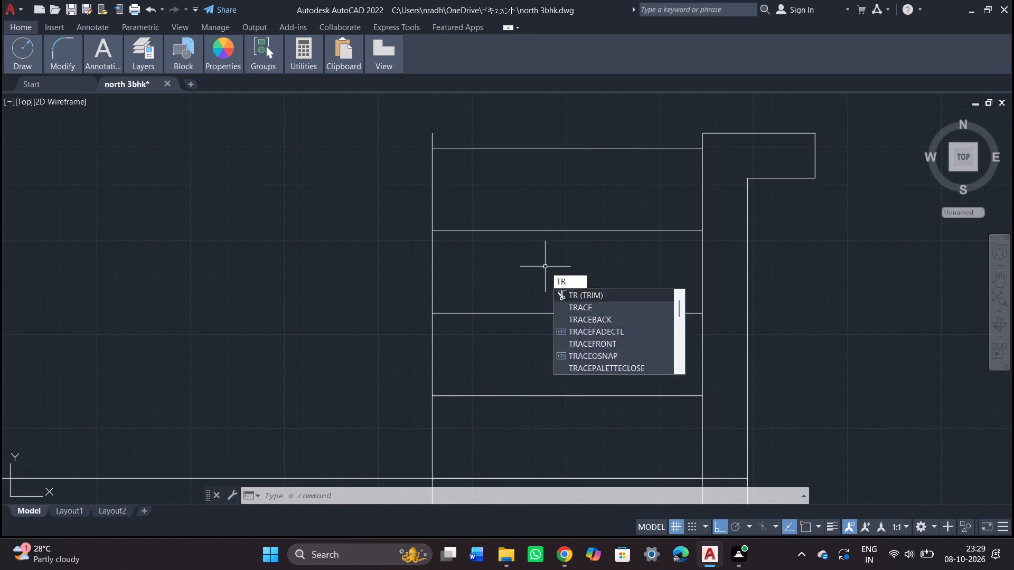
pyautogui.press('Return')
pyautogui.press('Return')
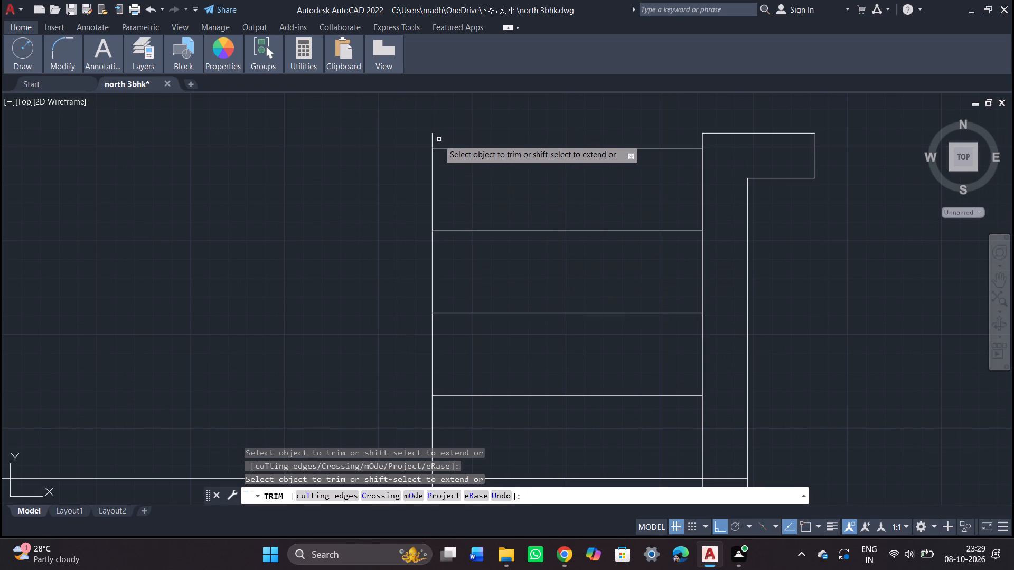
pyautogui.click(431, 140)
pyautogui.scroll(-1, 431, 140)
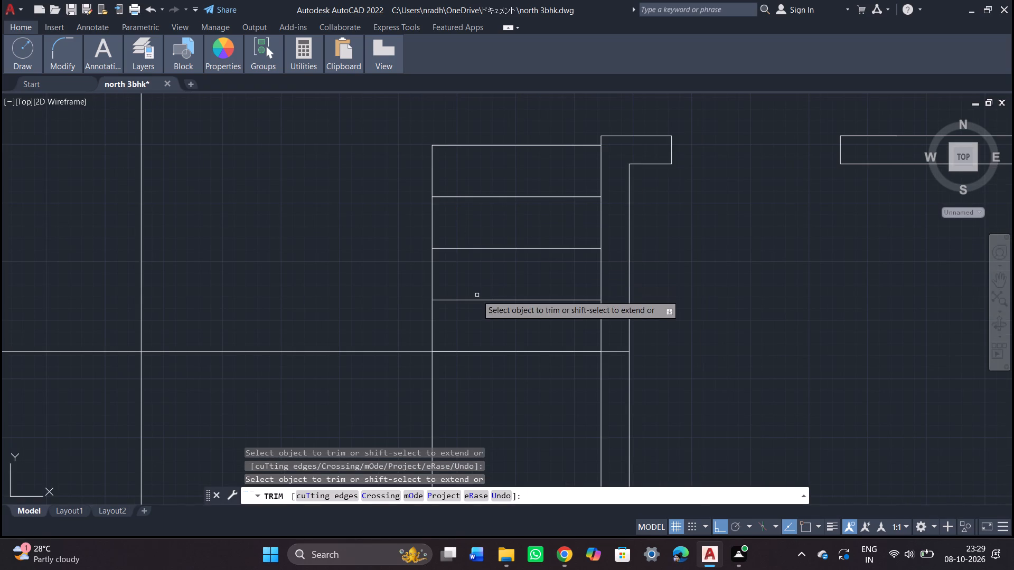
pyautogui.moveTo(483, 286); pyautogui.dragTo(547, 276, button='middle')
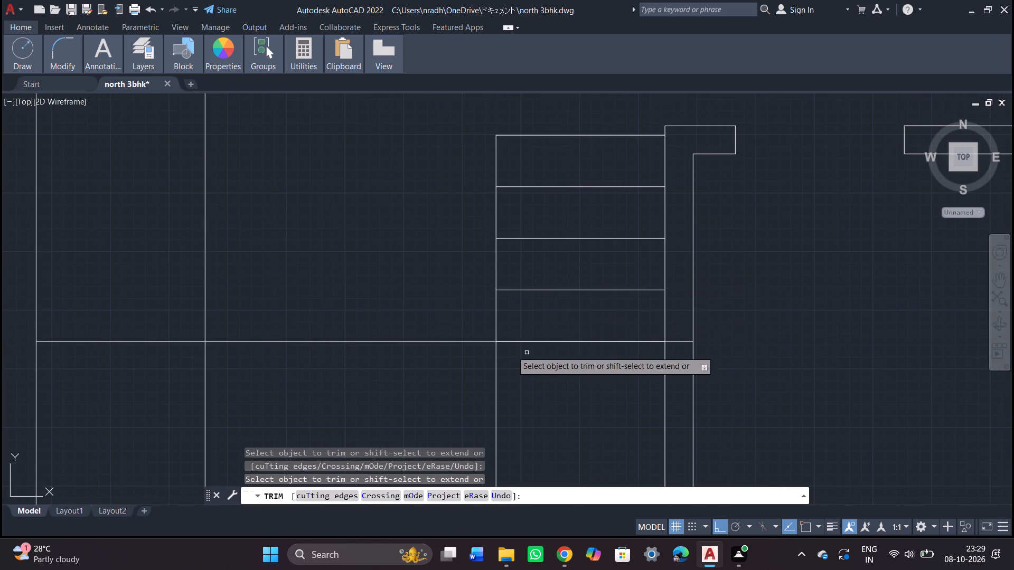
pyautogui.moveTo(412, 317); pyautogui.dragTo(544, 327, button='middle')
pyautogui.scroll(1, 537, 322)
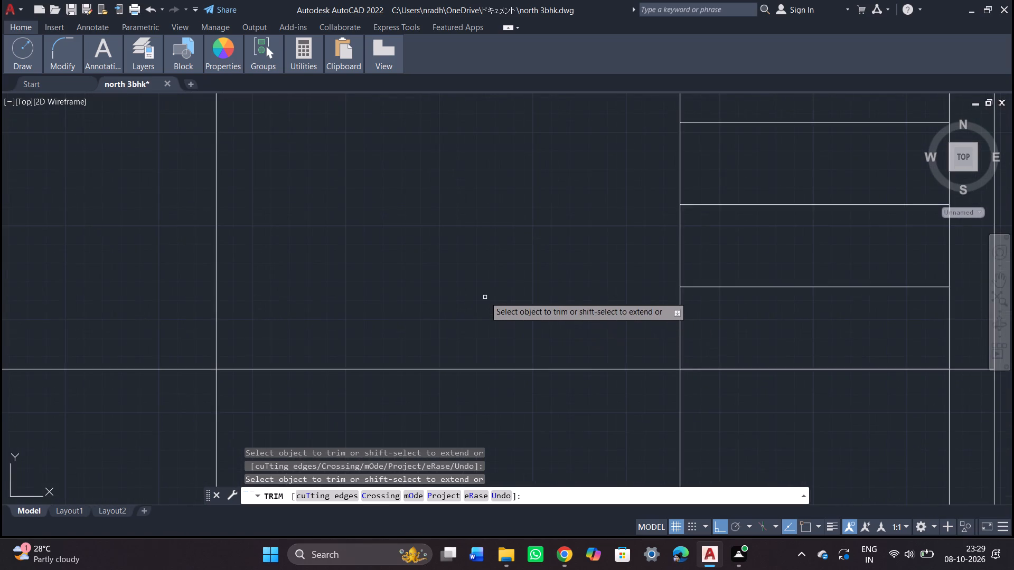
pyautogui.scroll(-2, 485, 297)
pyautogui.moveTo(479, 296); pyautogui.dragTo(615, 296, button='middle')
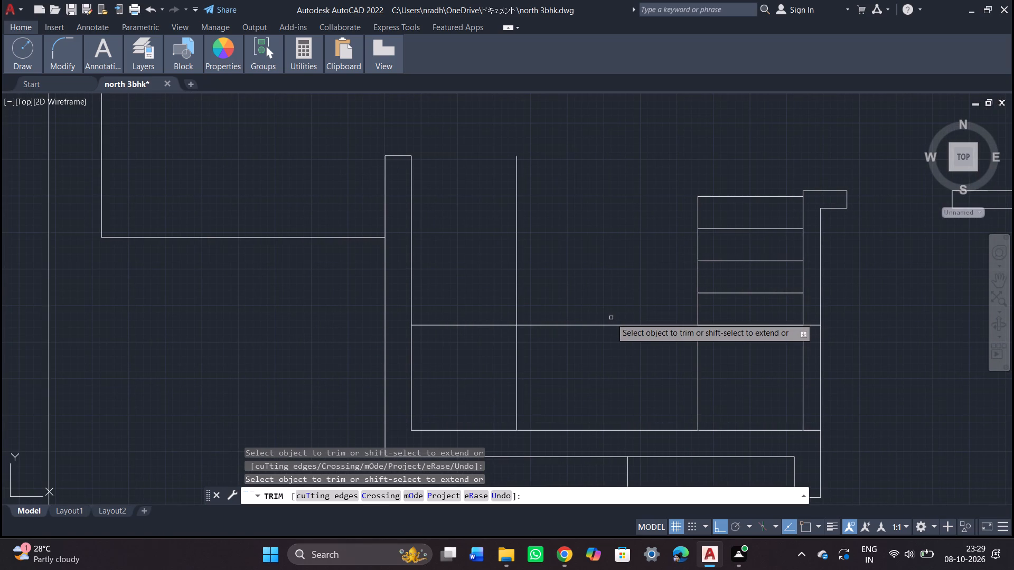
pyautogui.scroll(3, 699, 329)
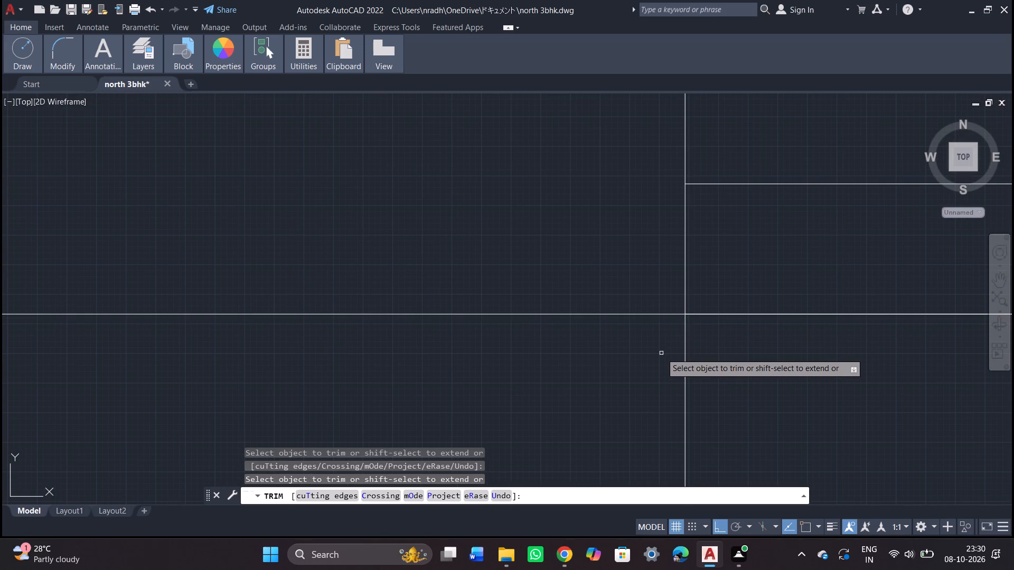
pyautogui.press('Escape')
# Quick-measure the landing space between the two vertical stair lines, below the horizontal offset line.
pyautogui.scroll(-1, 665, 350)
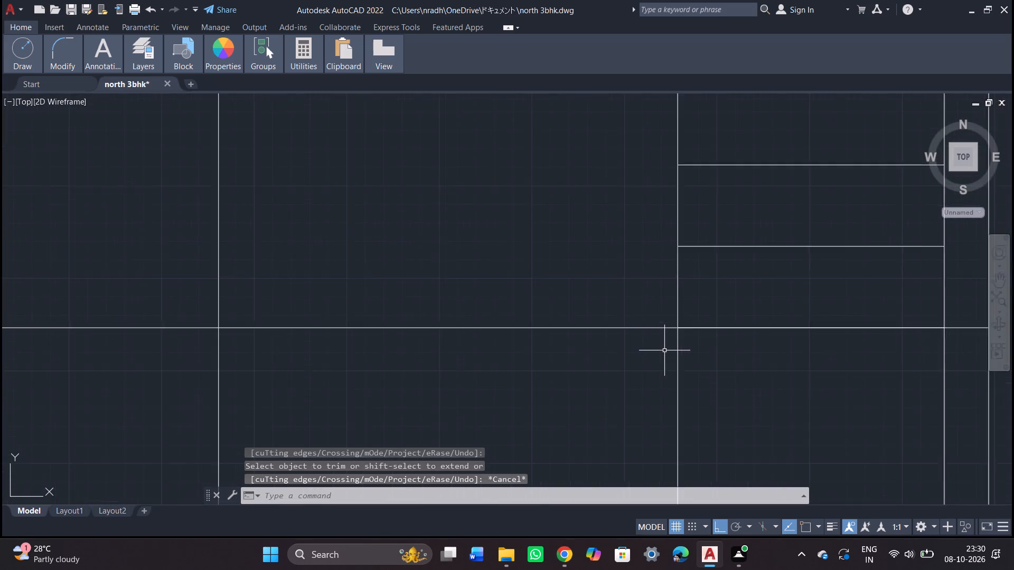
pyautogui.scroll(-2, 663, 350)
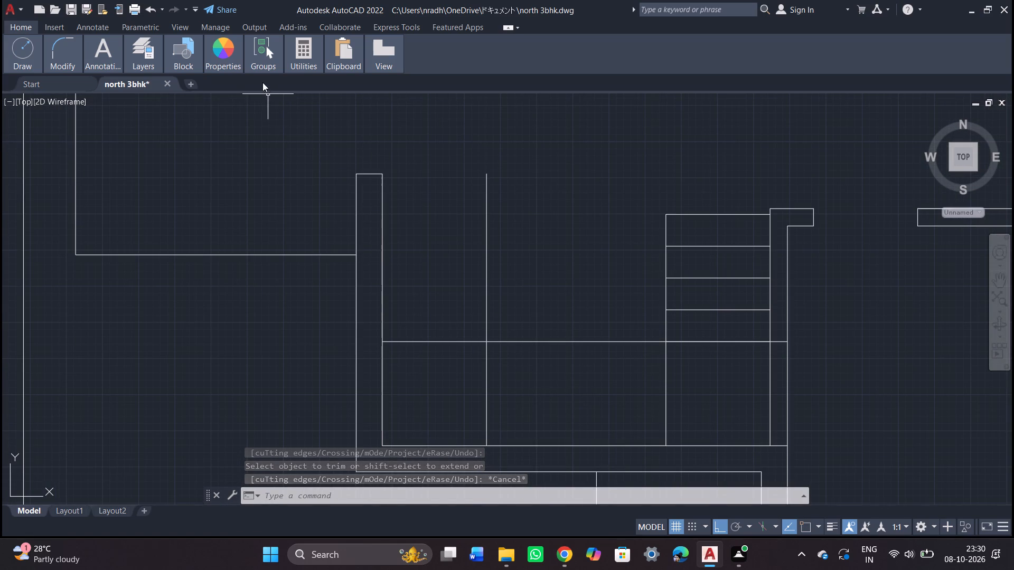
pyautogui.click(311, 54)
pyautogui.click(301, 78)
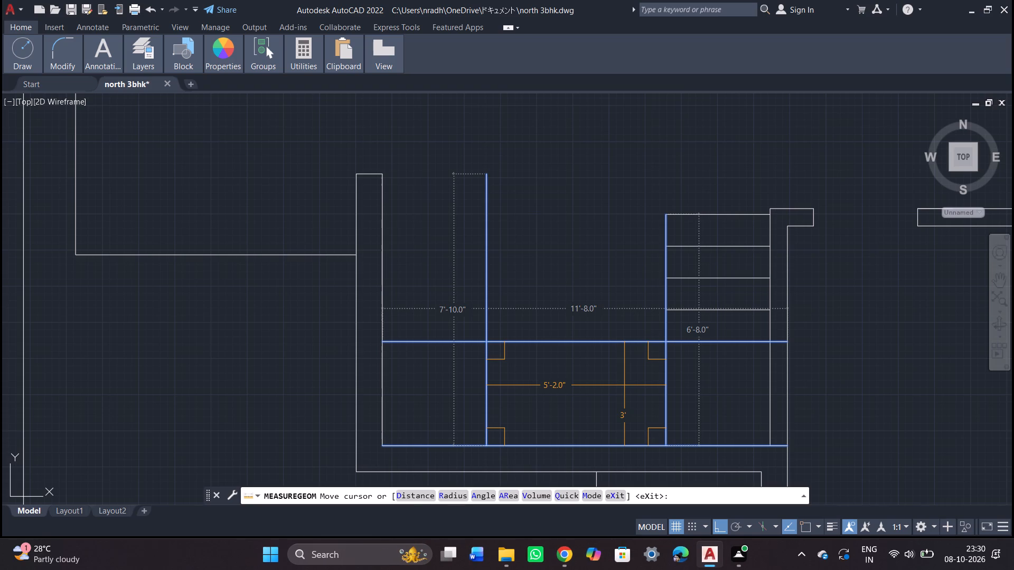
pyautogui.press('Escape')
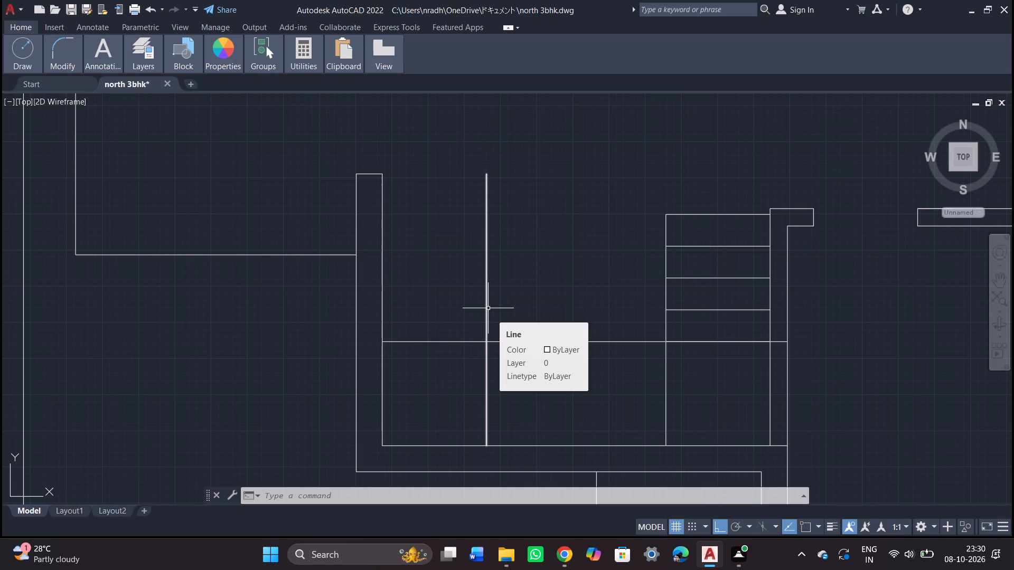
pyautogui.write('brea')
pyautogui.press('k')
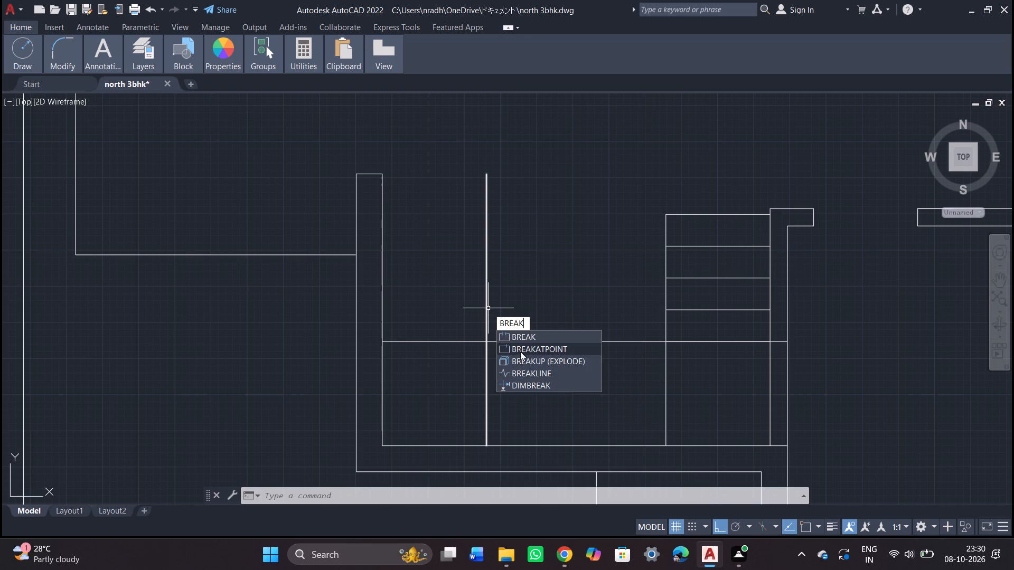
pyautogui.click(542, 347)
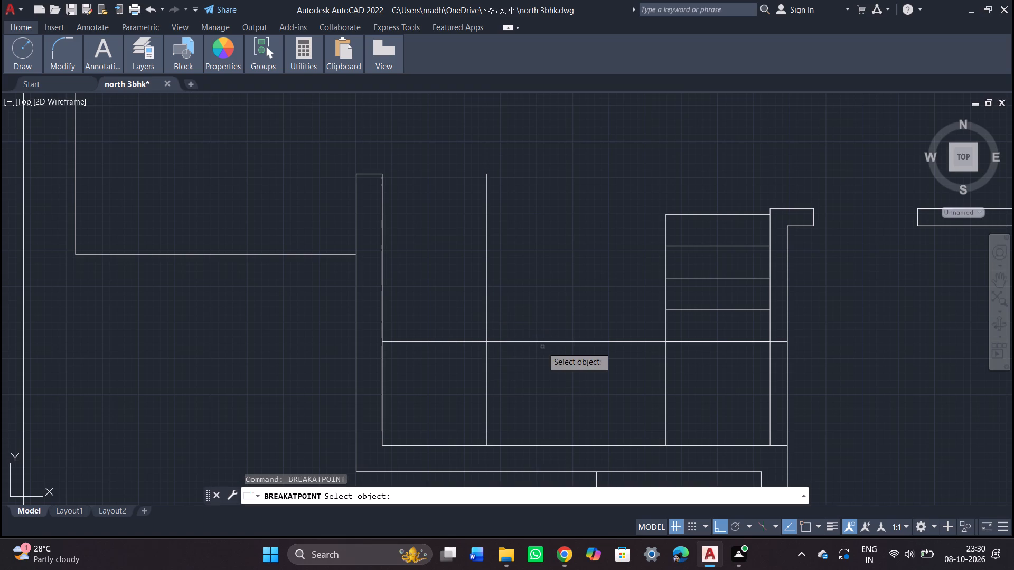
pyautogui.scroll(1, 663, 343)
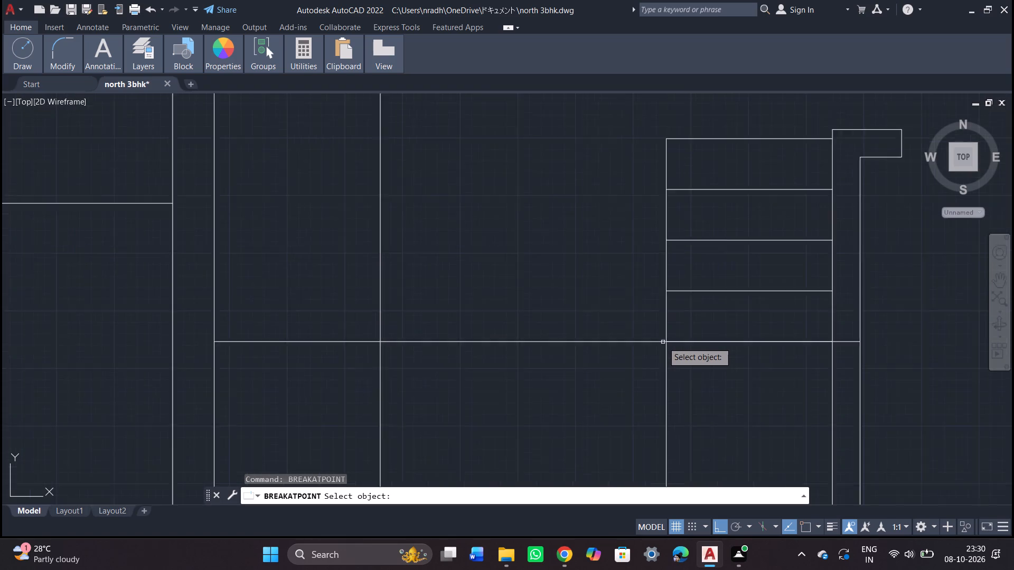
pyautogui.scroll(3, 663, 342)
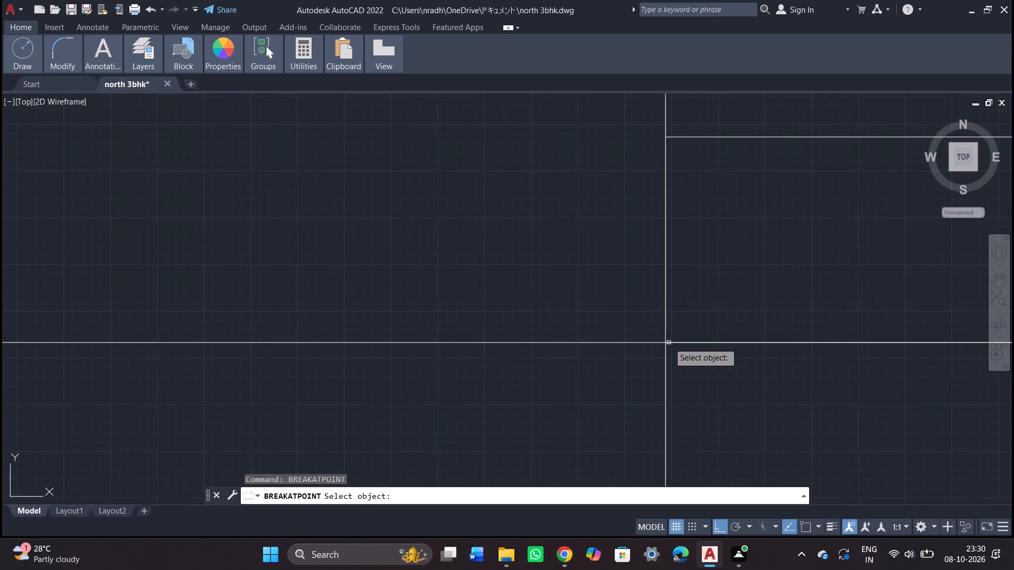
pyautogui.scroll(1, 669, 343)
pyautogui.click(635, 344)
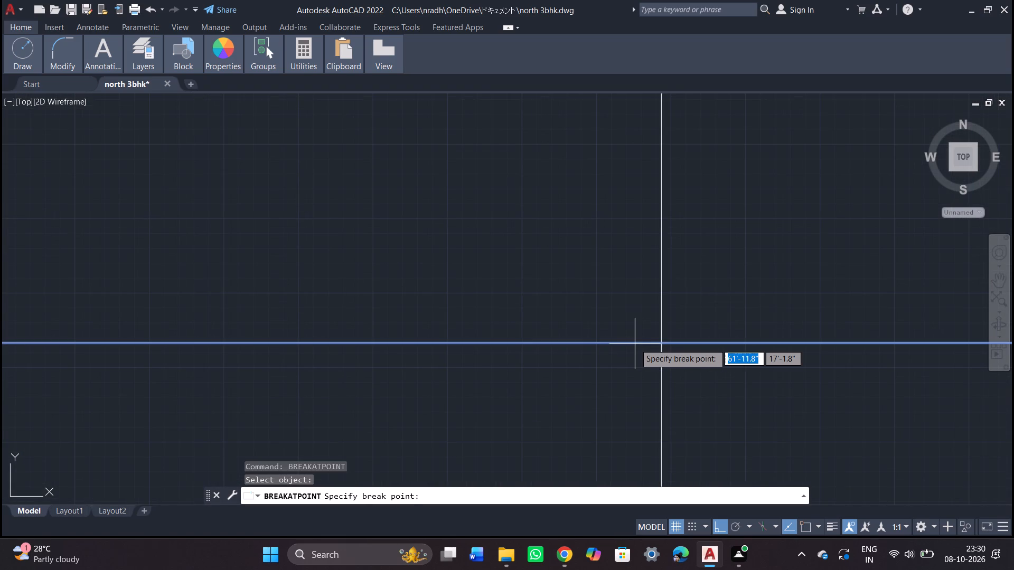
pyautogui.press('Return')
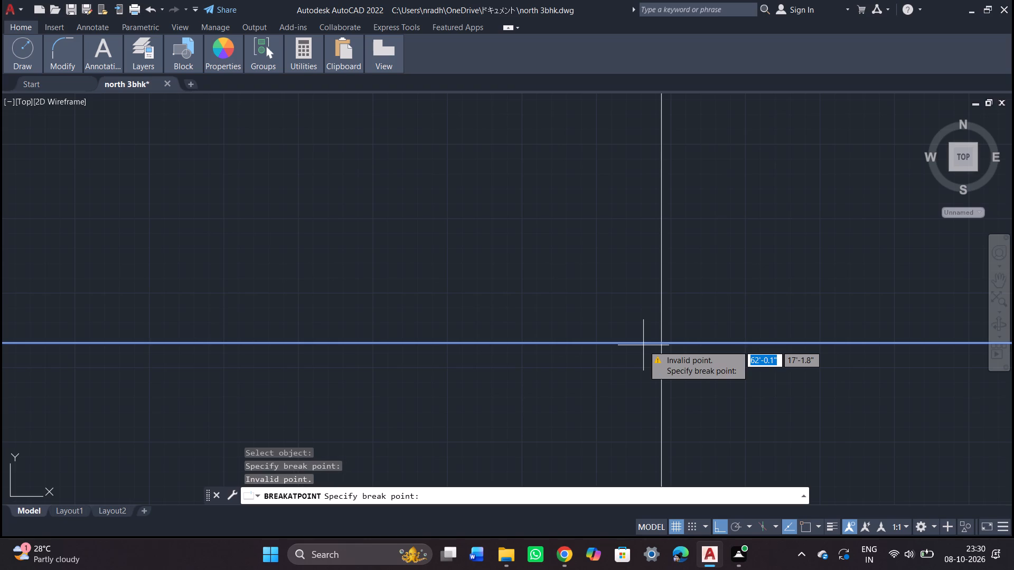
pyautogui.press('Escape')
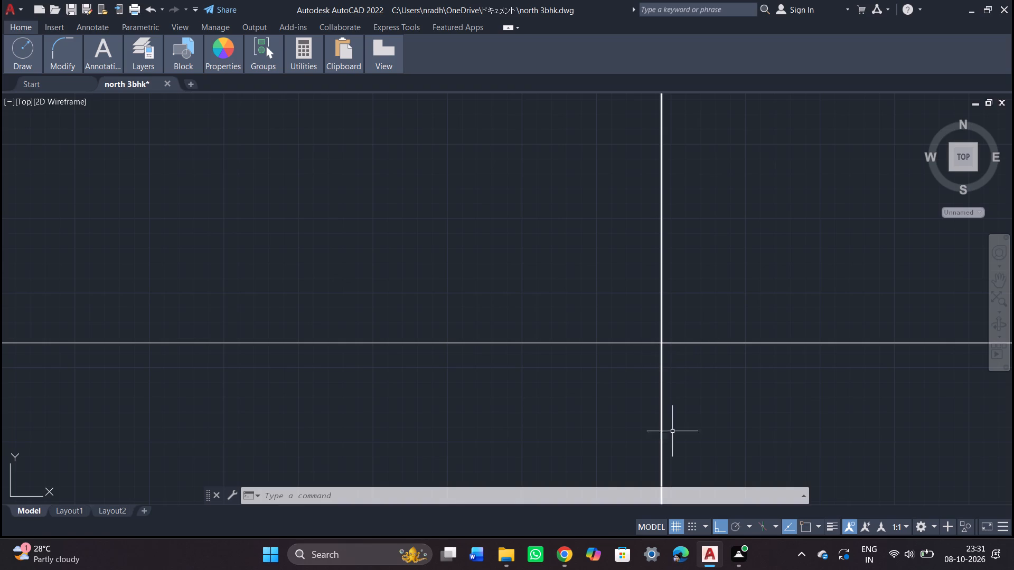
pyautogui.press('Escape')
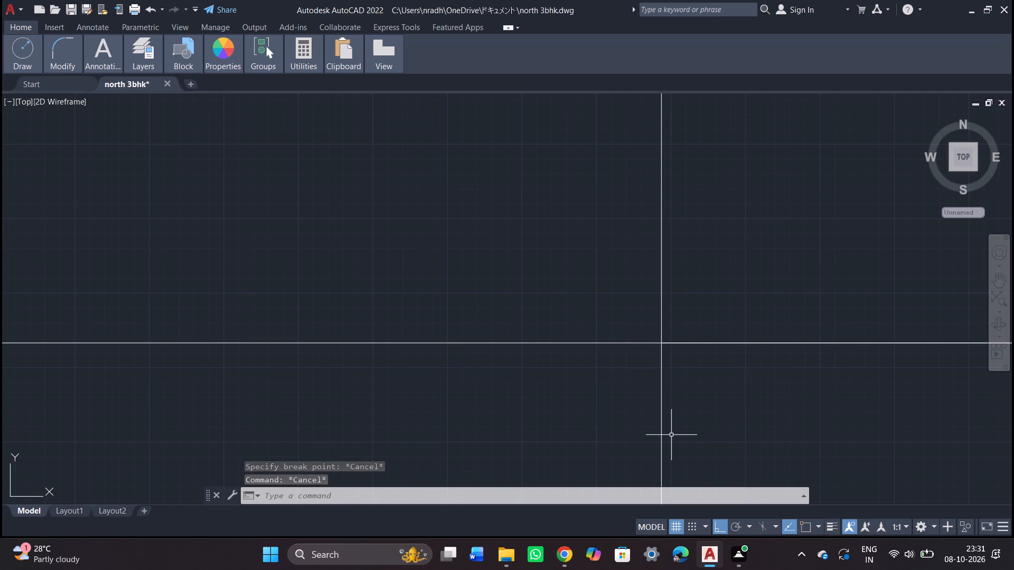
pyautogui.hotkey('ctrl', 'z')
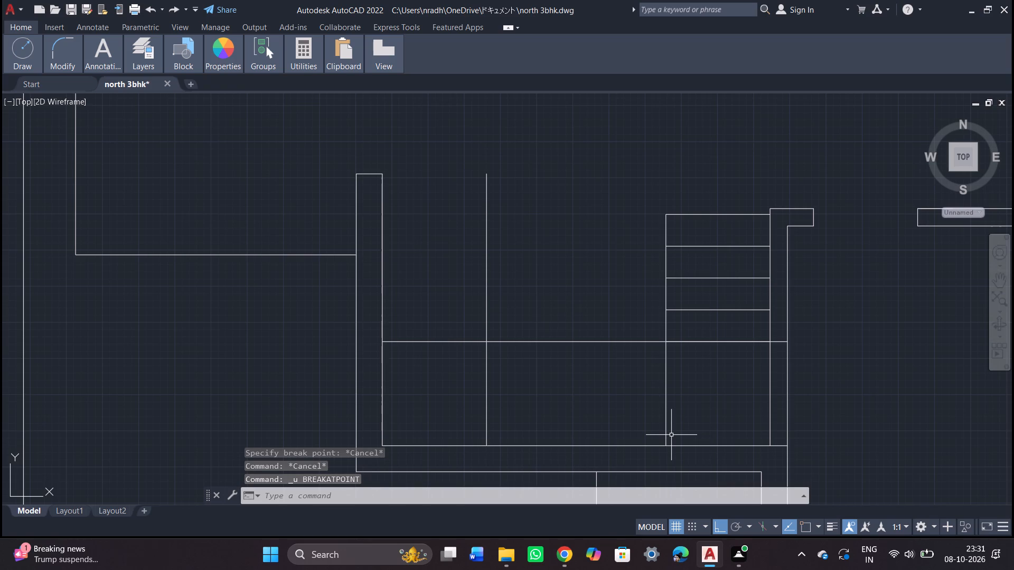
# With object snap on, break the treads' inner vertical line at its intersection with the horizontal landing line.
pyautogui.write('brea')
pyautogui.press('k')
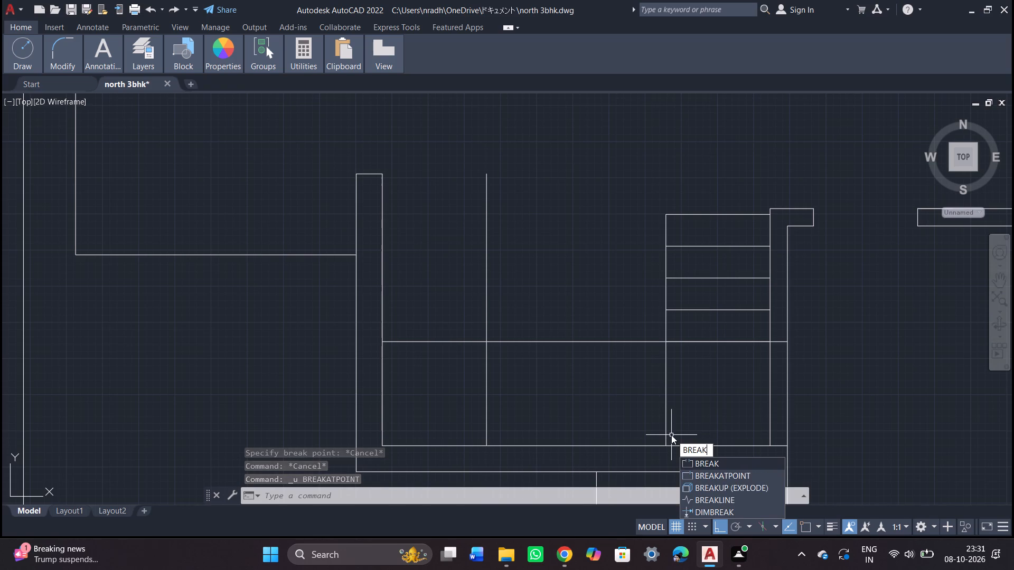
pyautogui.click(727, 476)
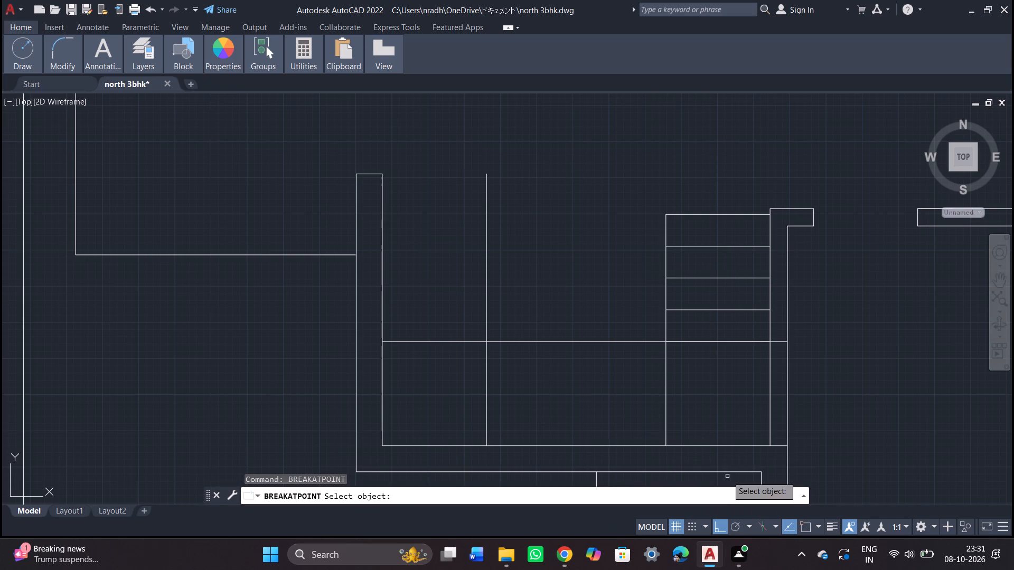
pyautogui.click(668, 357)
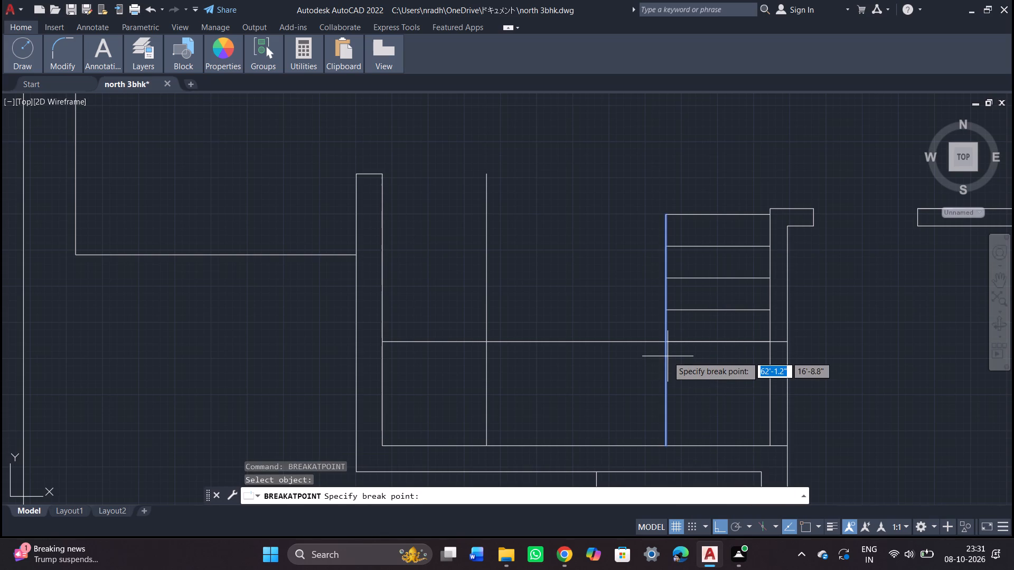
pyautogui.press('Return')
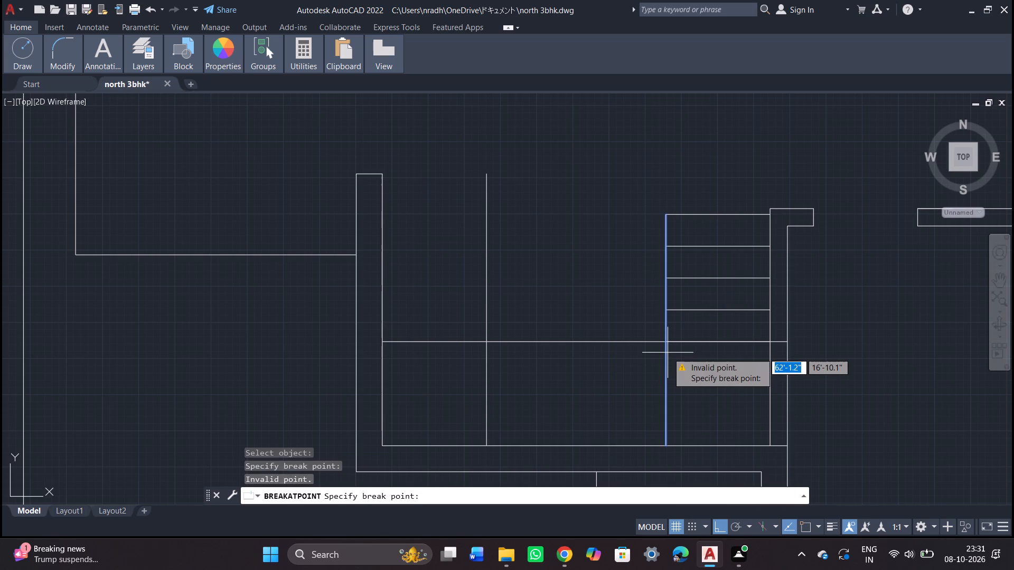
pyautogui.scroll(3, 668, 353)
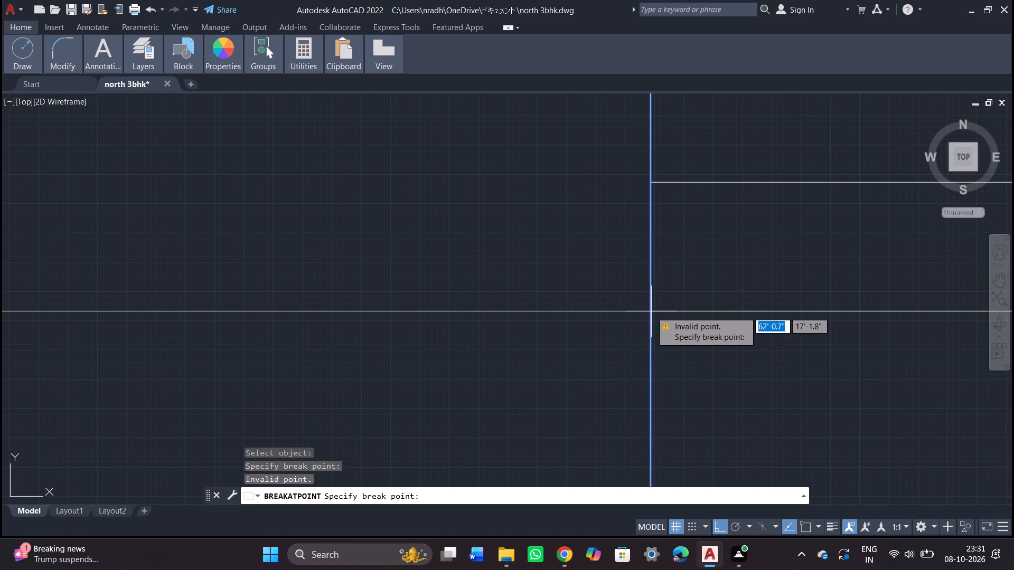
pyautogui.press('Return')
pyautogui.scroll(1, 642, 319)
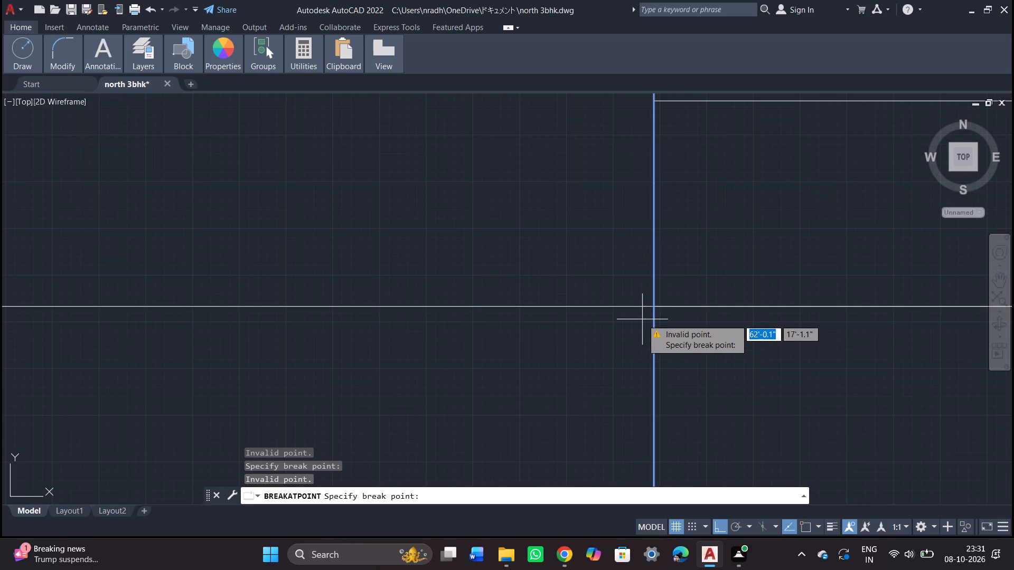
pyautogui.scroll(6, 654, 310)
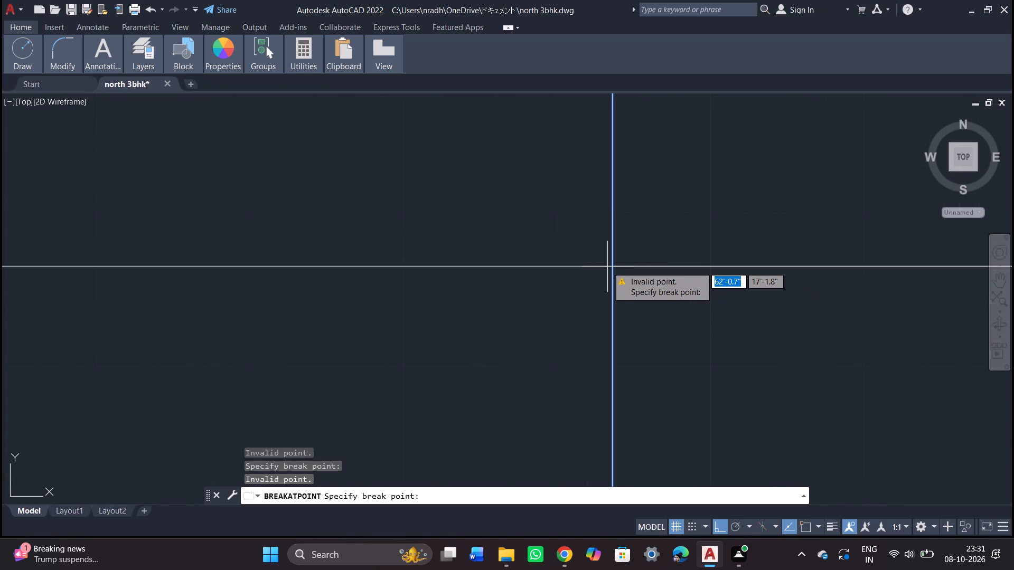
pyautogui.press('F3')
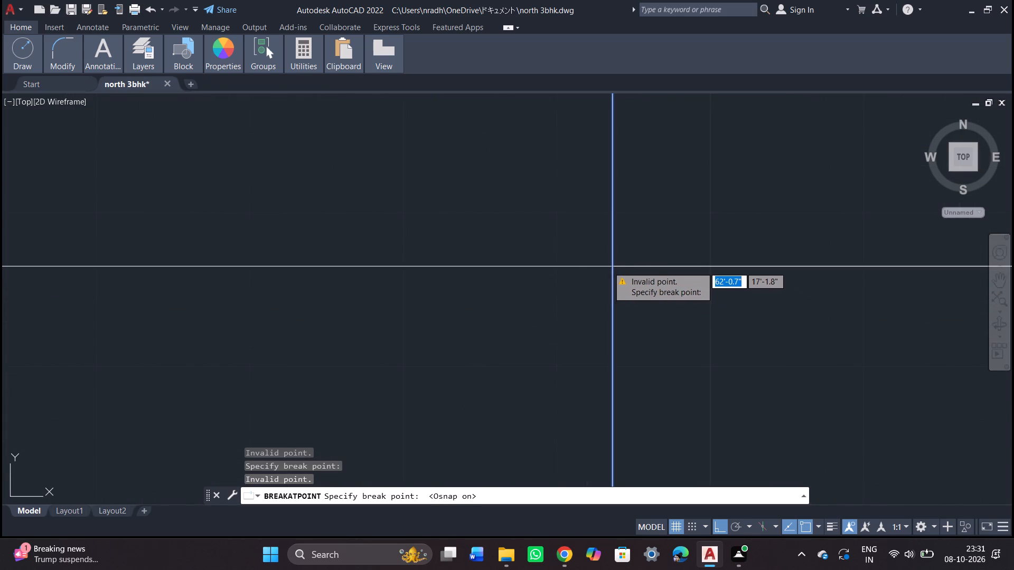
pyautogui.click(611, 263)
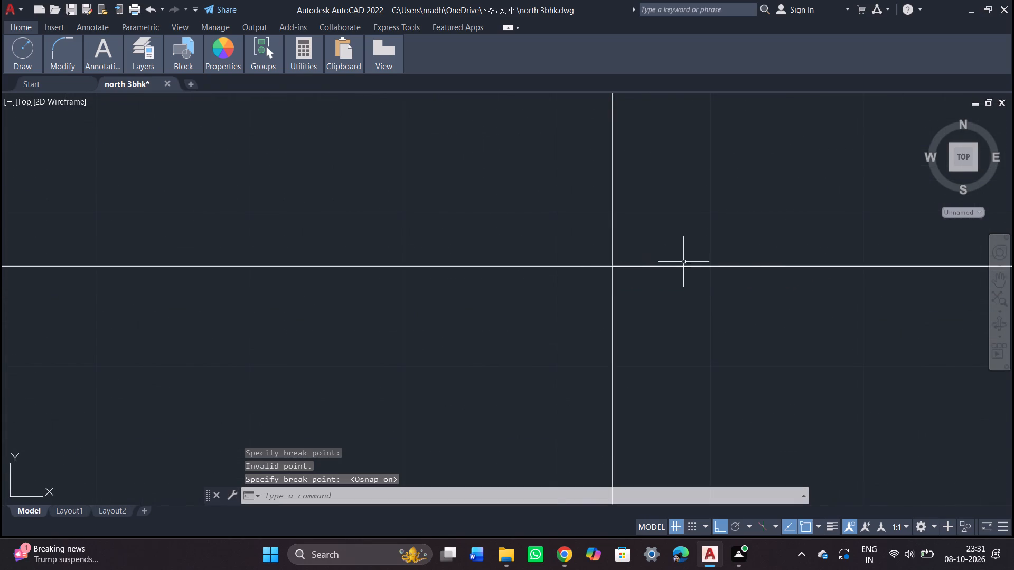
# Start a rectangular array of the separated vertical line segment below the horizontal landing line, with 1 row.
pyautogui.scroll(-3, 637, 323)
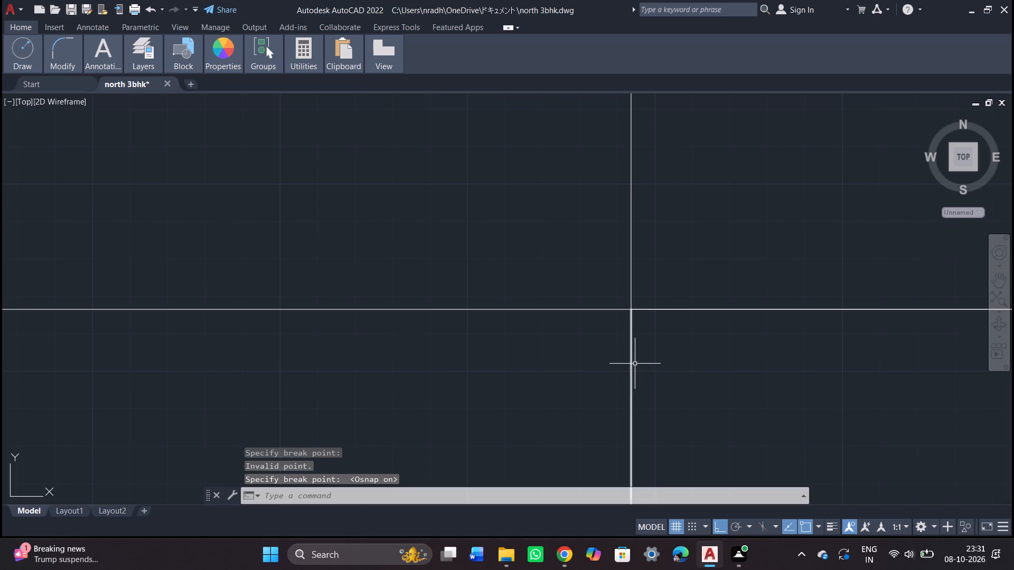
pyautogui.scroll(-3, 630, 365)
pyautogui.moveTo(630, 364); pyautogui.dragTo(709, 151, button='middle')
pyautogui.scroll(-3, 516, 215)
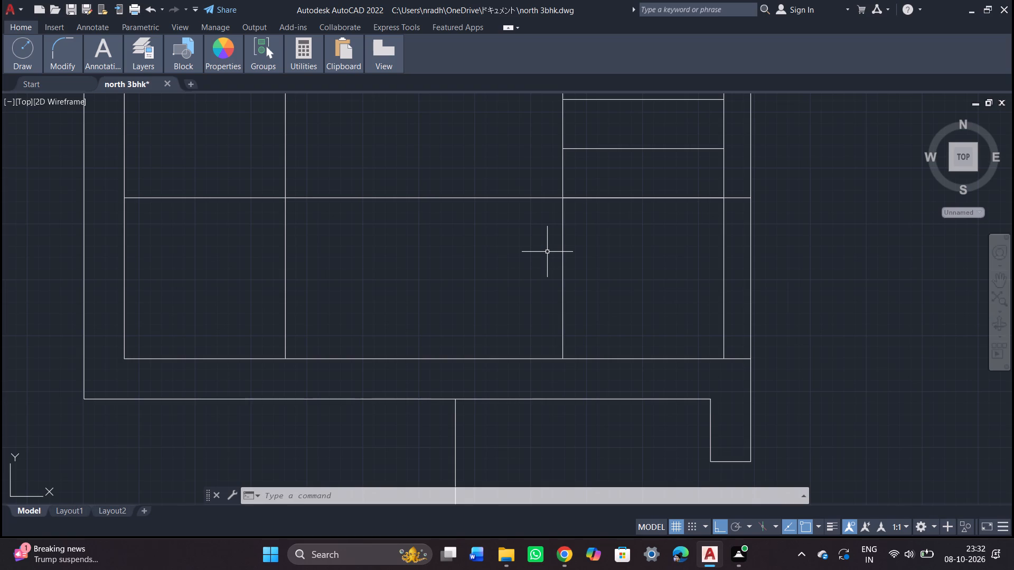
pyautogui.write('ar')
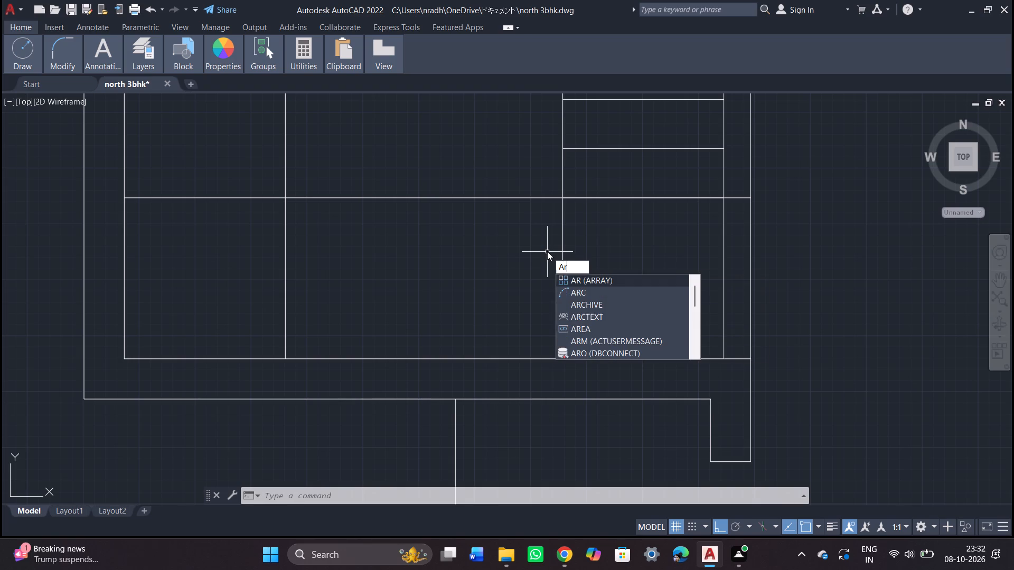
pyautogui.press('Return')
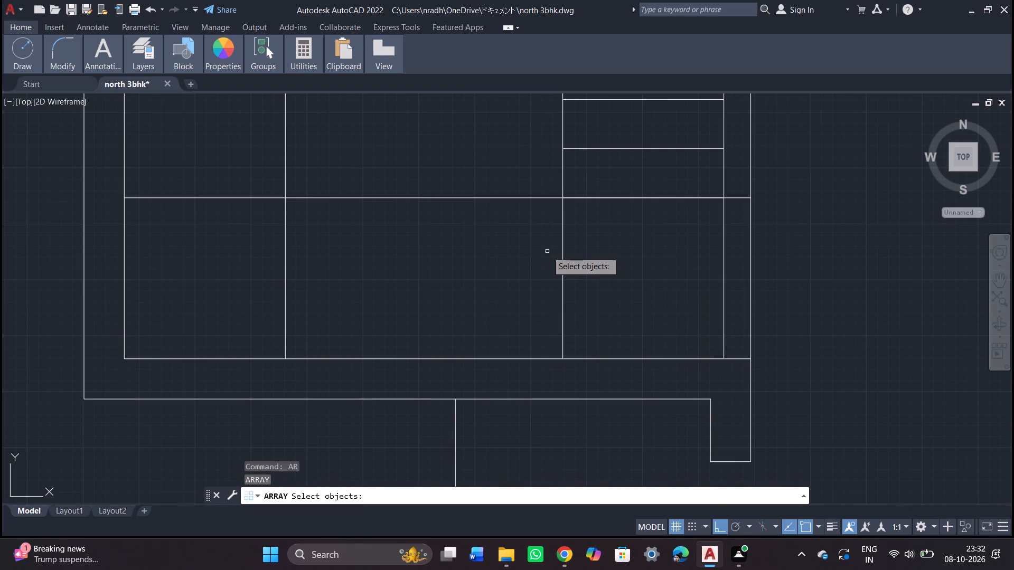
pyautogui.click(563, 251)
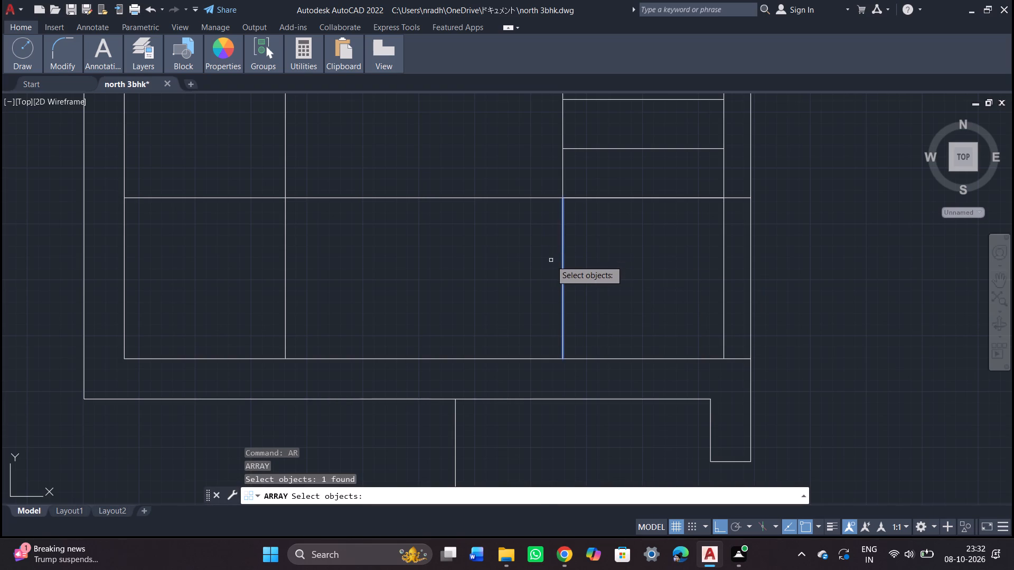
pyautogui.press('Return')
pyautogui.moveTo(577, 289); pyautogui.dragTo(551, 260)
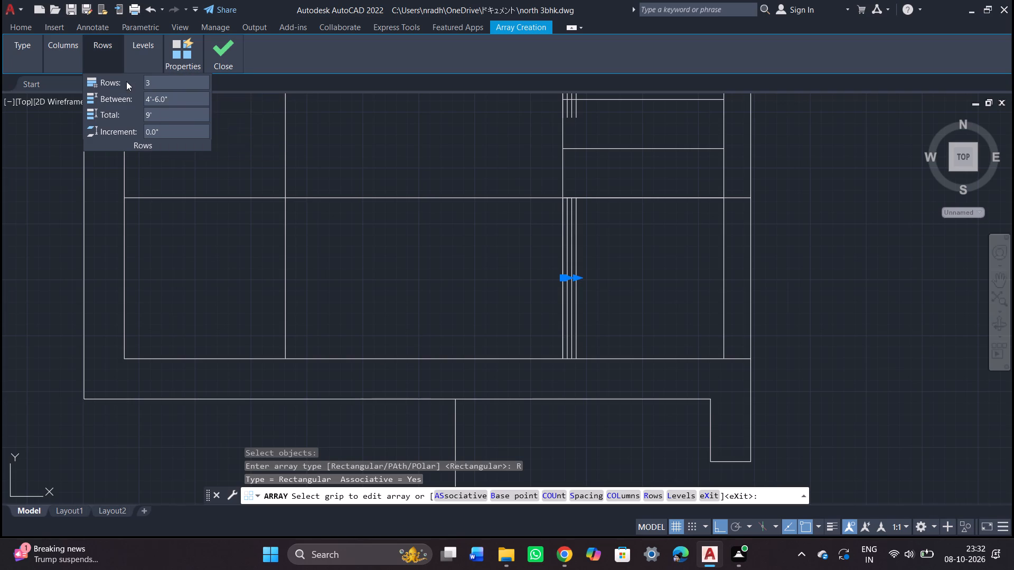
pyautogui.click(157, 82)
pyautogui.press('1')
# Set the array to 5 columns spaced 1' apart.
pyautogui.click(63, 56)
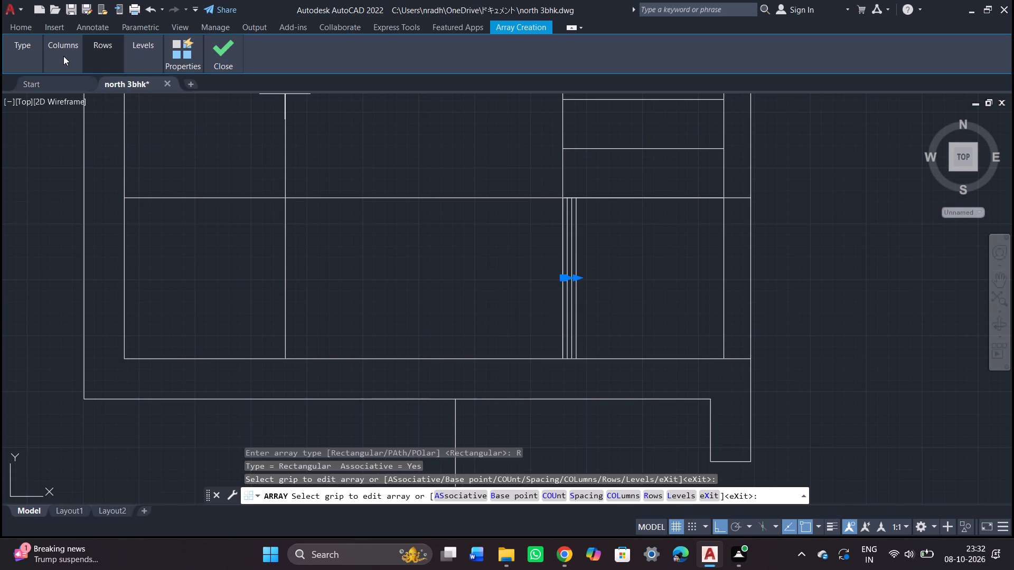
pyautogui.click(63, 56)
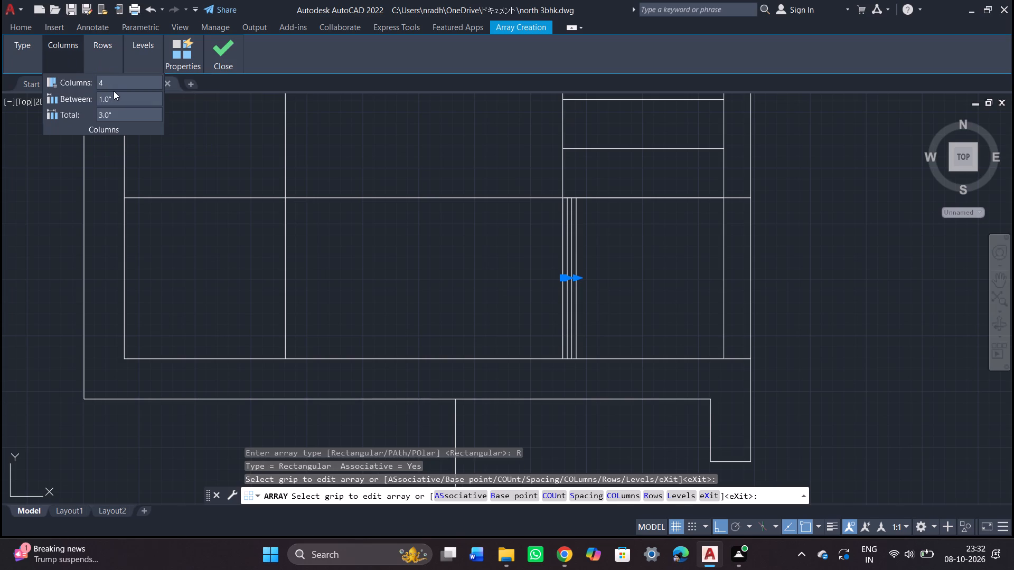
pyautogui.click(110, 81)
pyautogui.press('5')
pyautogui.click(117, 99)
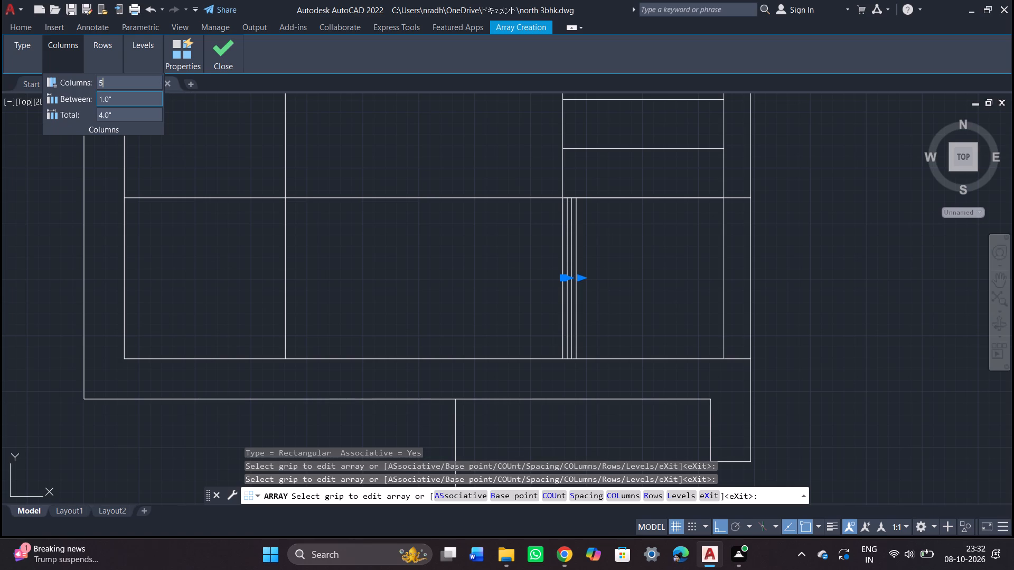
pyautogui.moveTo(117, 99); pyautogui.dragTo(83, 97)
pyautogui.press('1')
pyautogui.press("'")
pyautogui.press('Return')
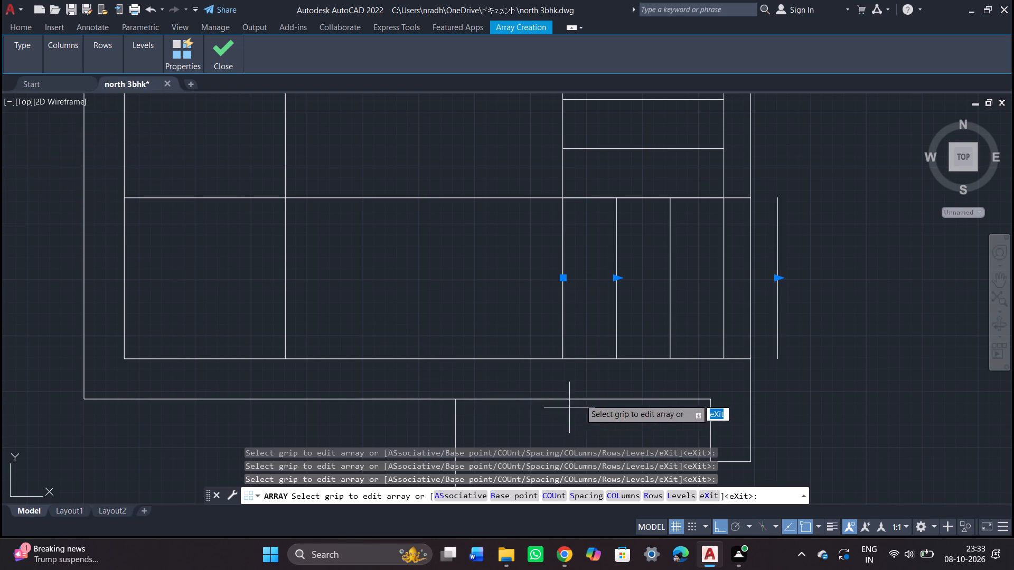
# Change the array's column count to 6.
pyautogui.click(564, 279)
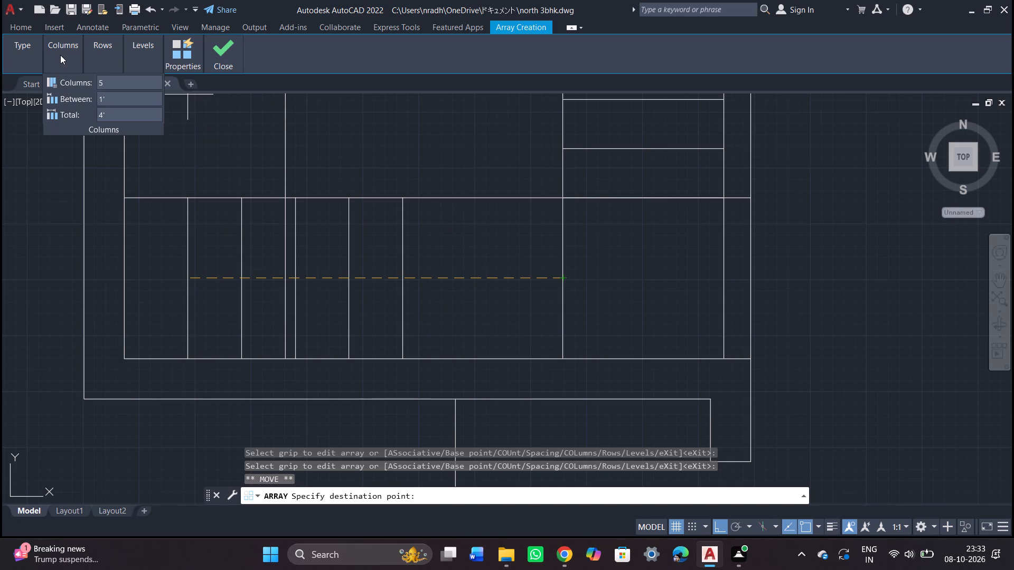
pyautogui.doubleClick(114, 84)
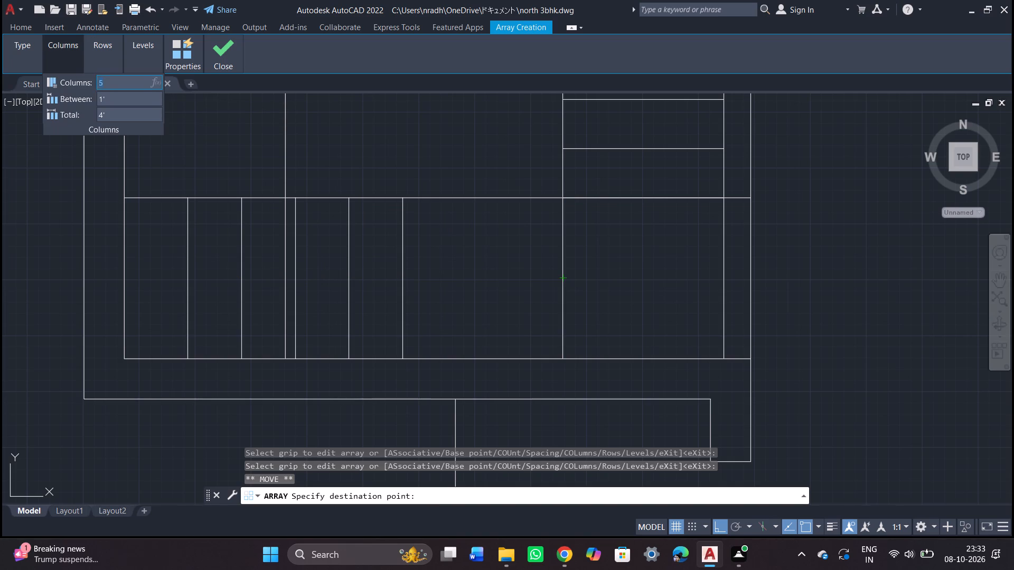
pyautogui.press('6')
pyautogui.click(453, 283)
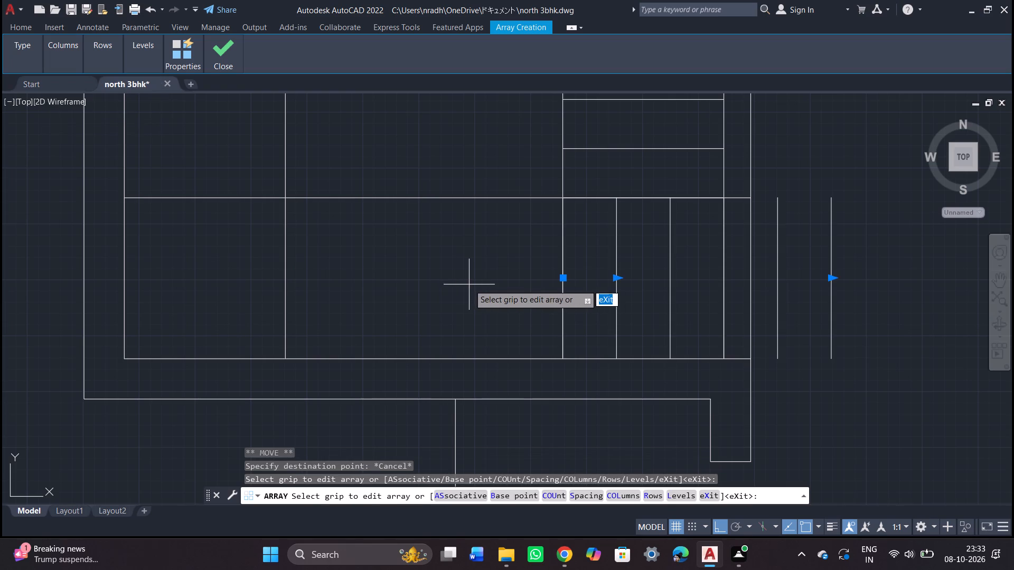
# Move the array about 5' west by its base grip, so its treads span the landing between the two flights, and finish it.
pyautogui.click(562, 278)
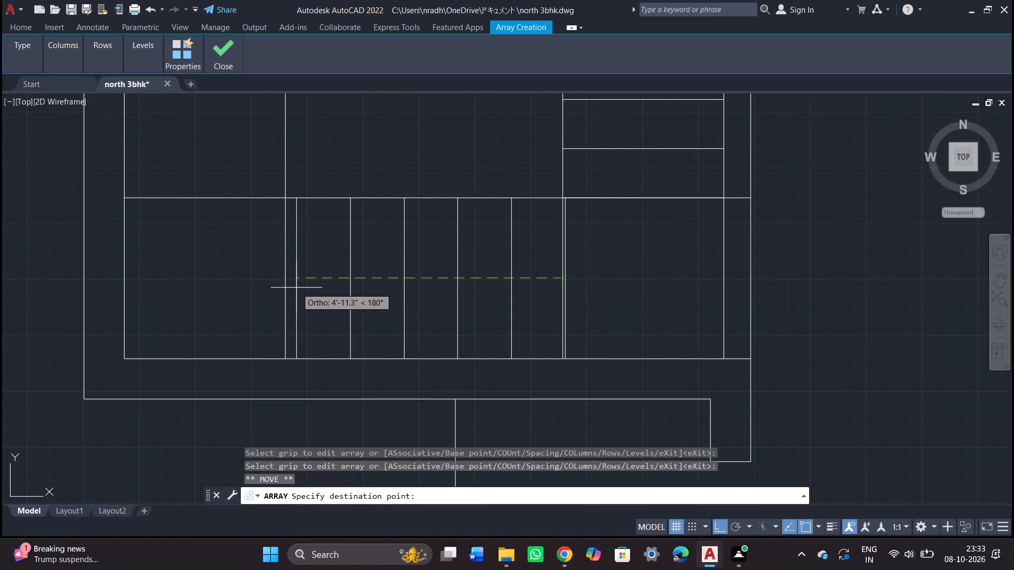
pyautogui.scroll(1, 293, 289)
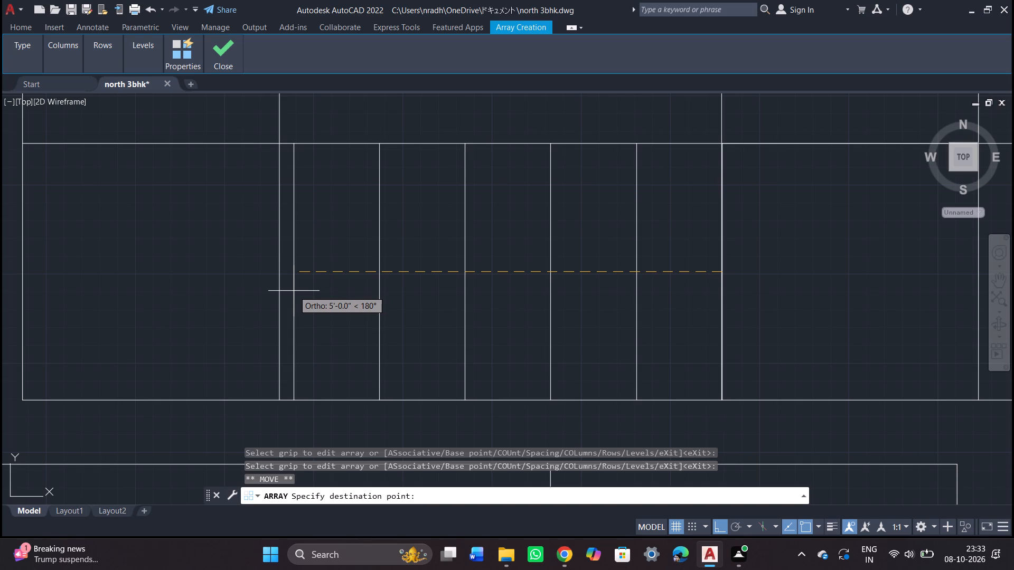
pyautogui.scroll(1, 294, 291)
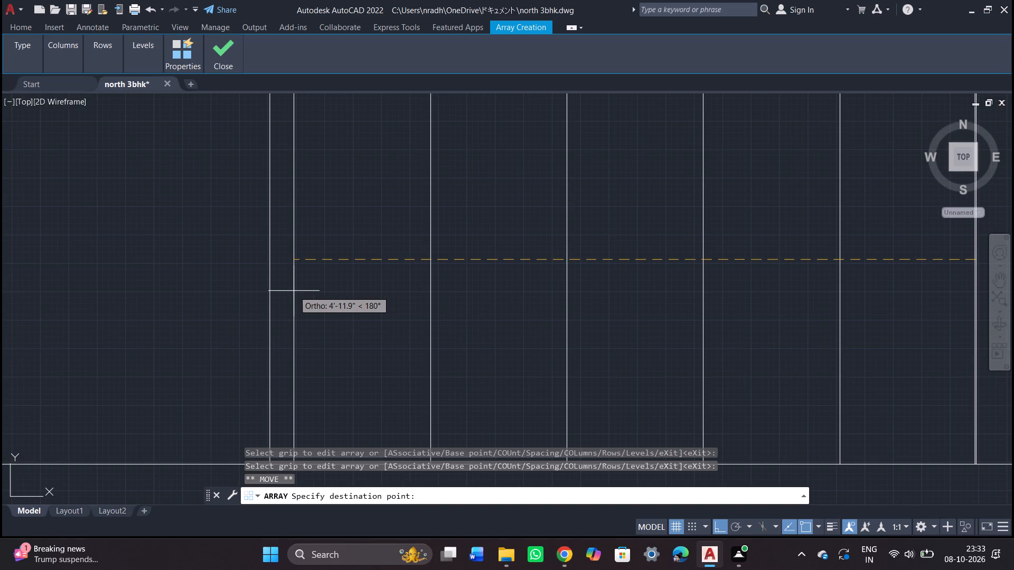
pyautogui.scroll(-1, 294, 291)
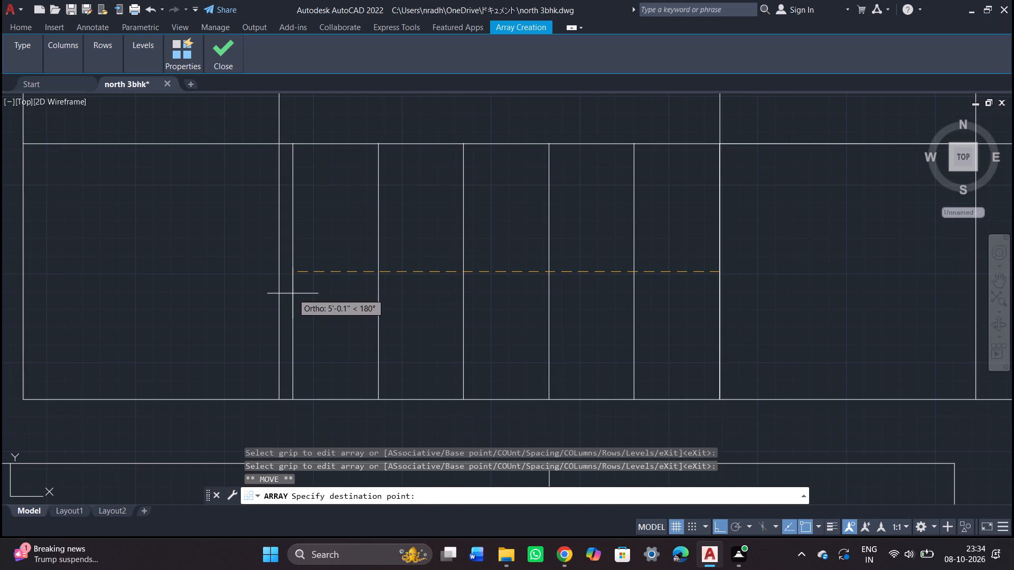
pyautogui.click(293, 293)
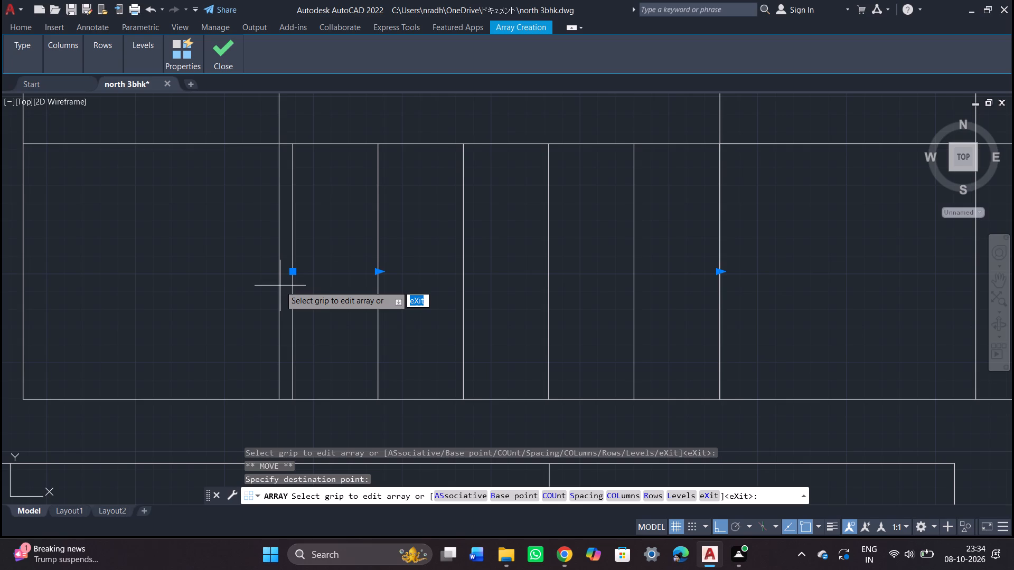
pyautogui.press('Escape')
# Trim the west flight's inner vertical line below the horizontal landing line, beside the westernmost arrayed tread.
pyautogui.write('tr')
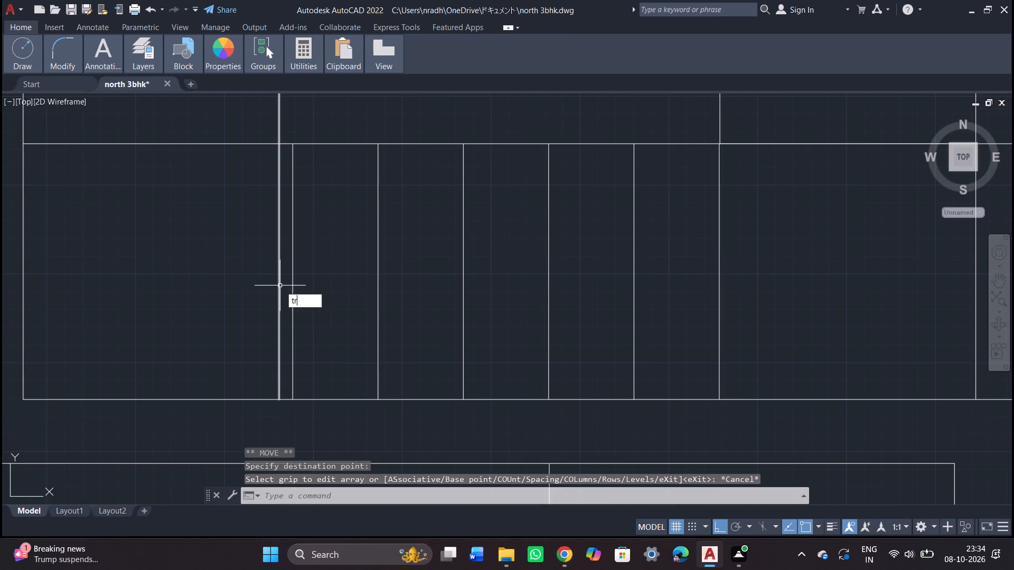
pyautogui.press('Return')
pyautogui.press('Return')
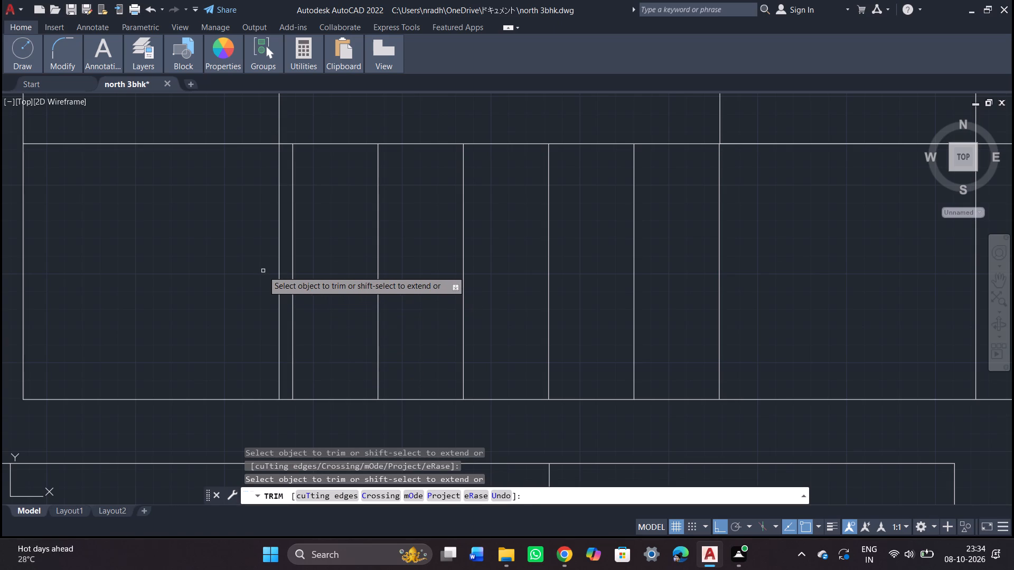
pyautogui.moveTo(270, 262); pyautogui.dragTo(286, 291)
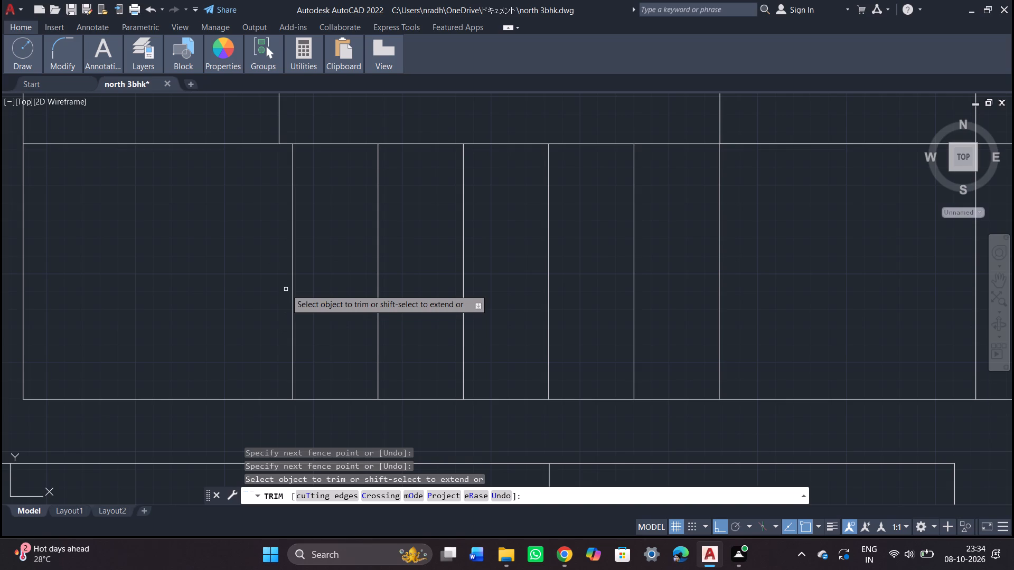
pyautogui.press('Escape')
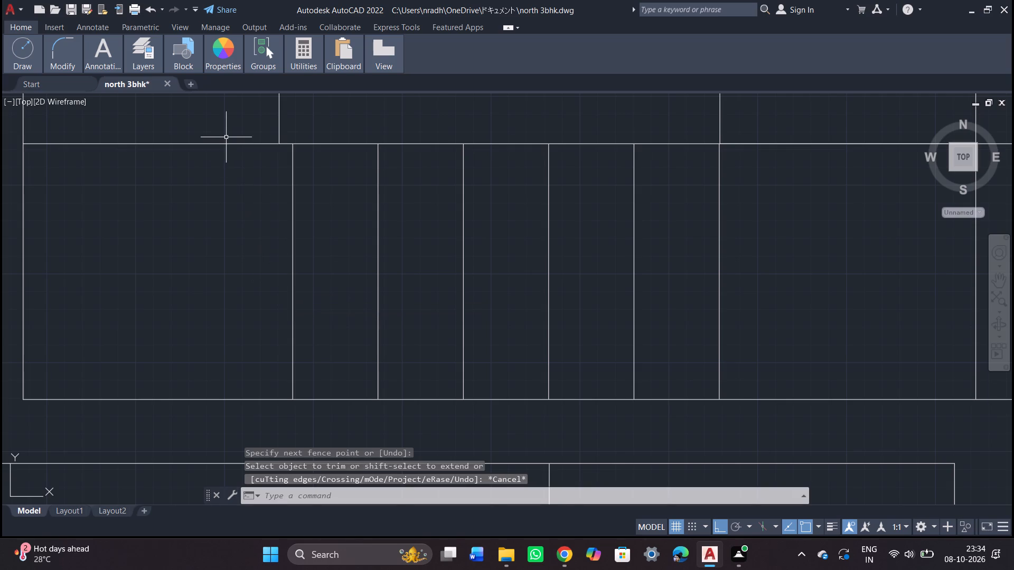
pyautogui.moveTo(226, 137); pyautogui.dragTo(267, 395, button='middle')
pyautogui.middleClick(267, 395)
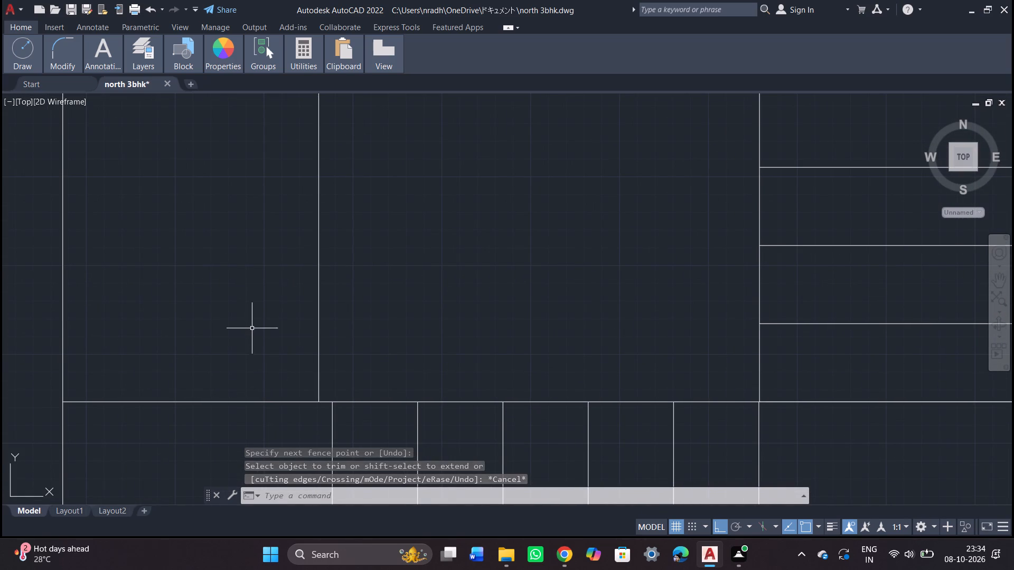
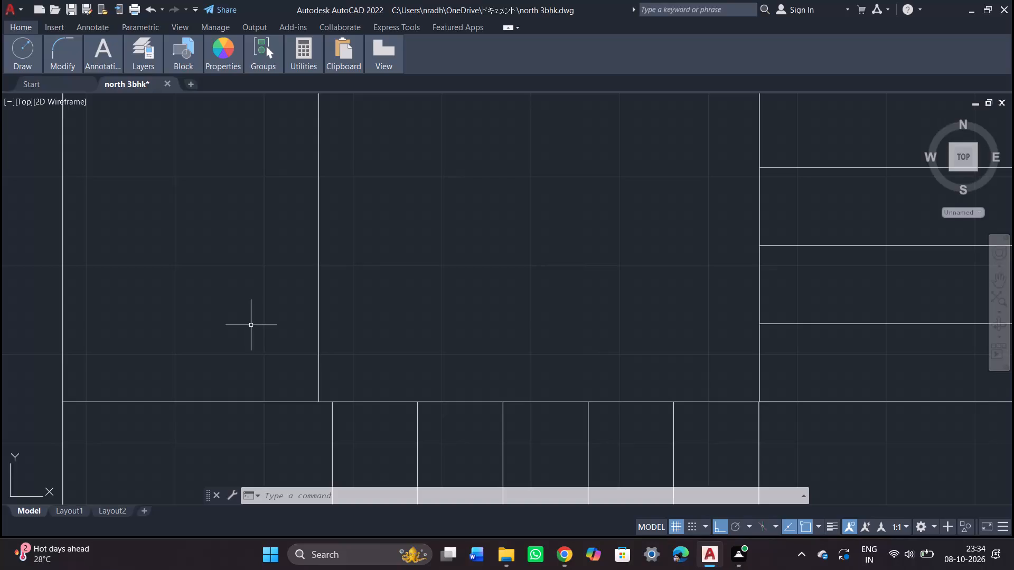
# Break the horizontal landing line at the point where the west flight's inner vertical line meets it.
pyautogui.scroll(-2, 338, 266)
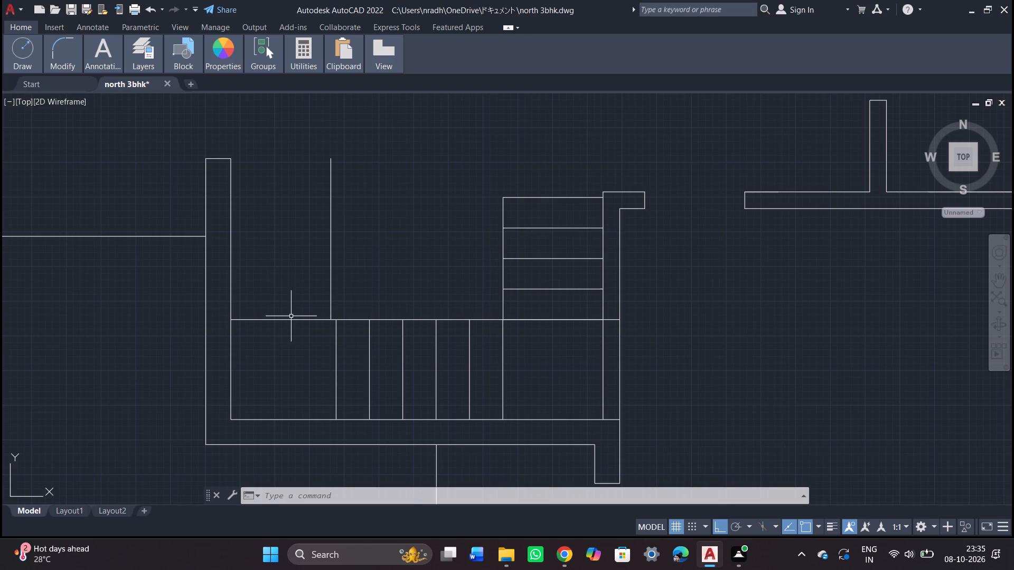
pyautogui.write('brea')
pyautogui.press('h')
pyautogui.press('BackSpace')
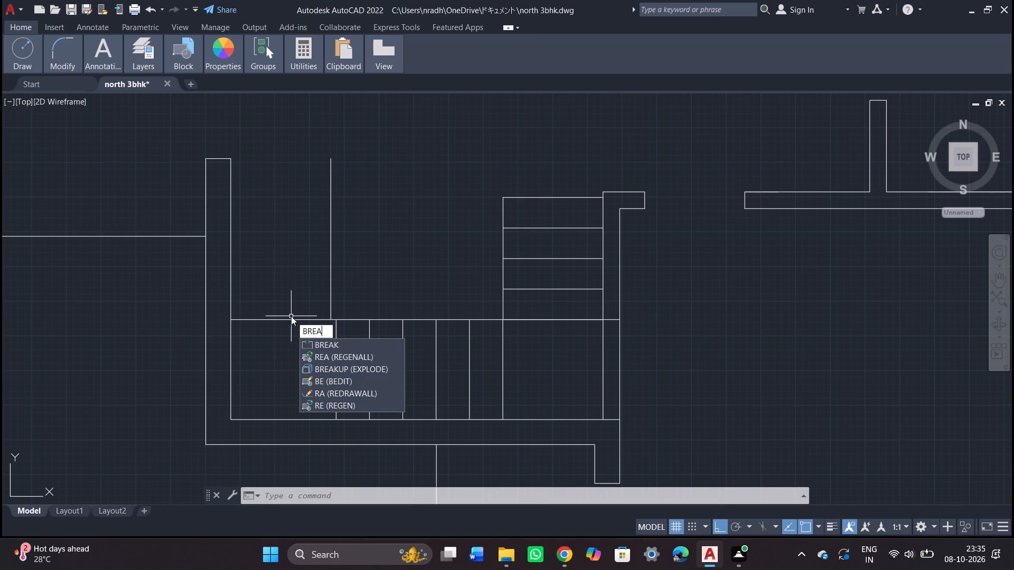
pyautogui.press('k')
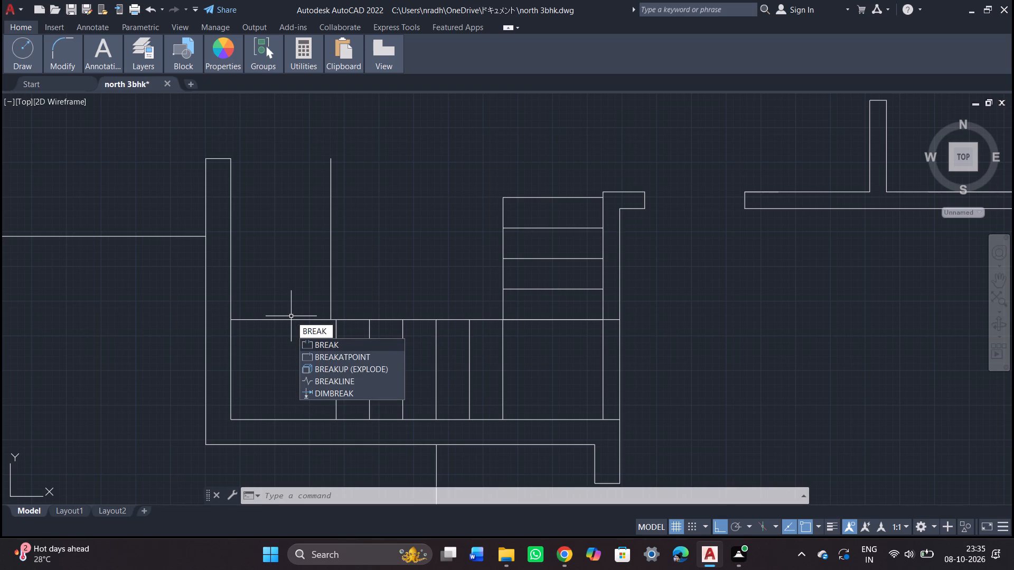
pyautogui.click(356, 360)
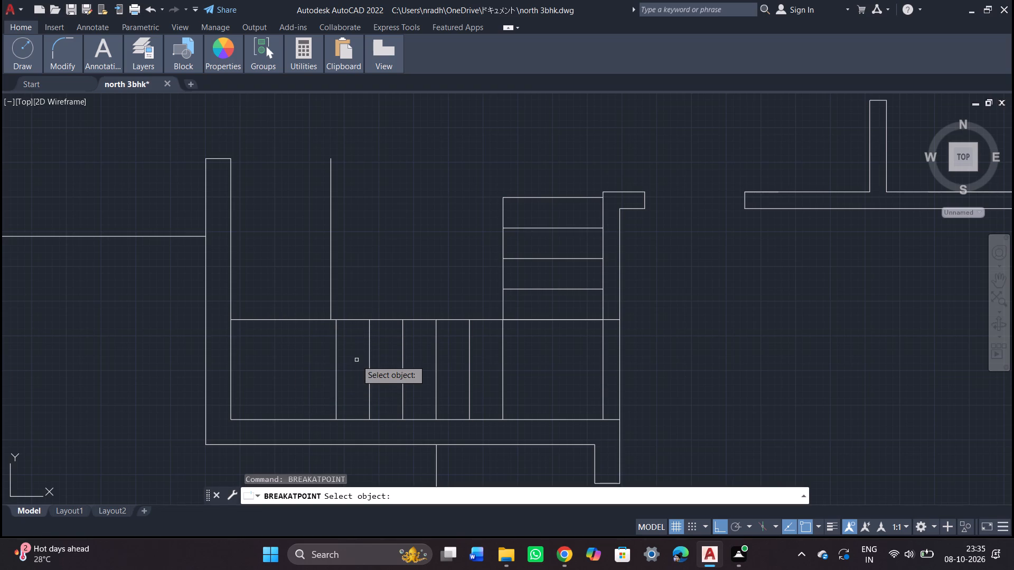
pyautogui.scroll(4, 318, 317)
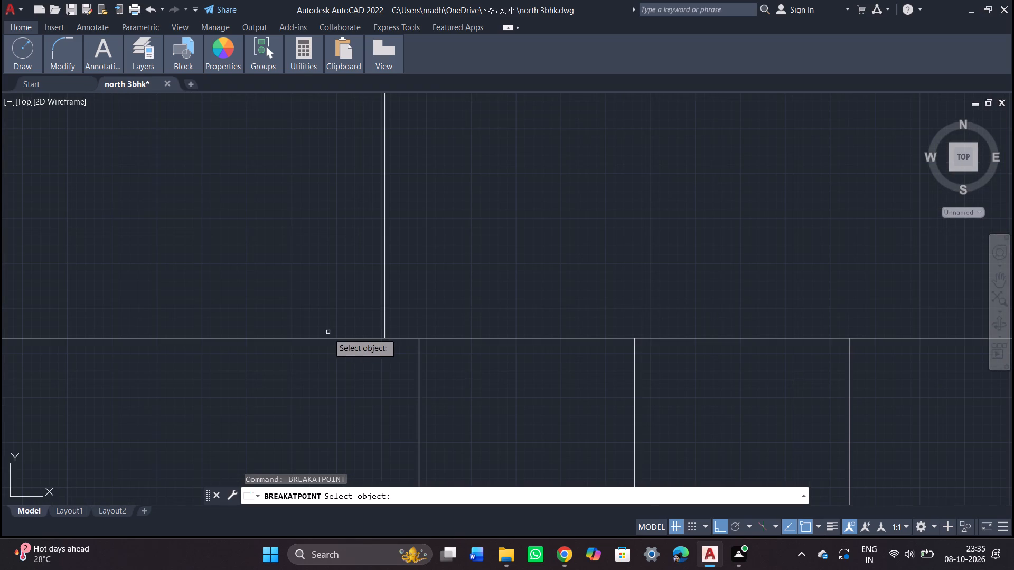
pyautogui.click(333, 339)
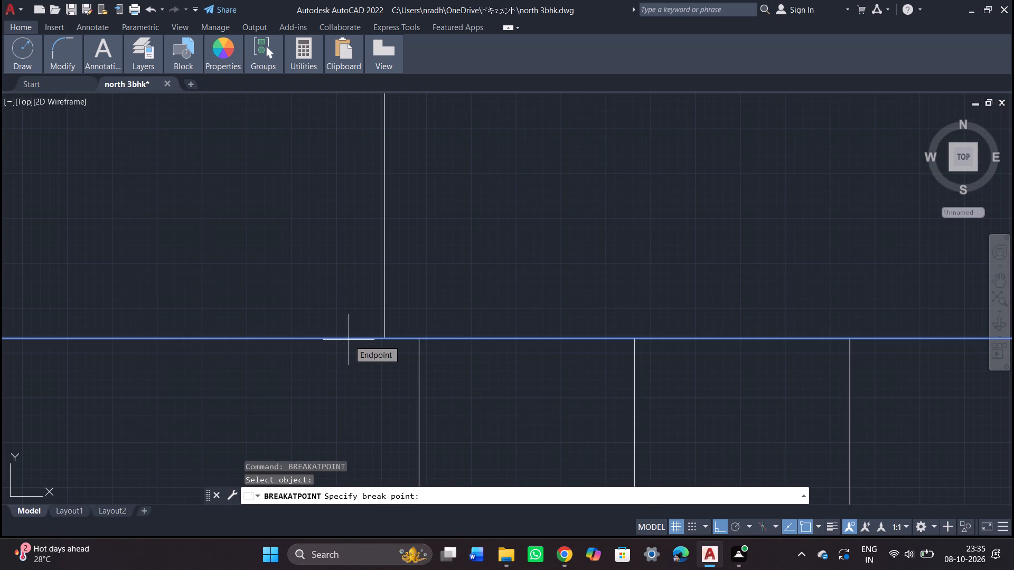
pyautogui.press('Return')
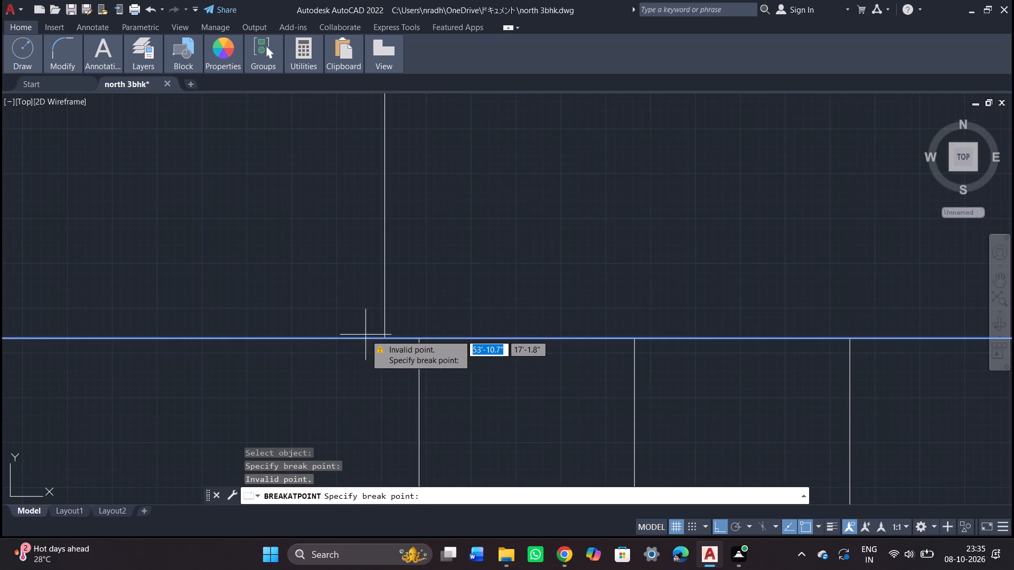
pyautogui.scroll(4, 382, 343)
pyautogui.click(388, 315)
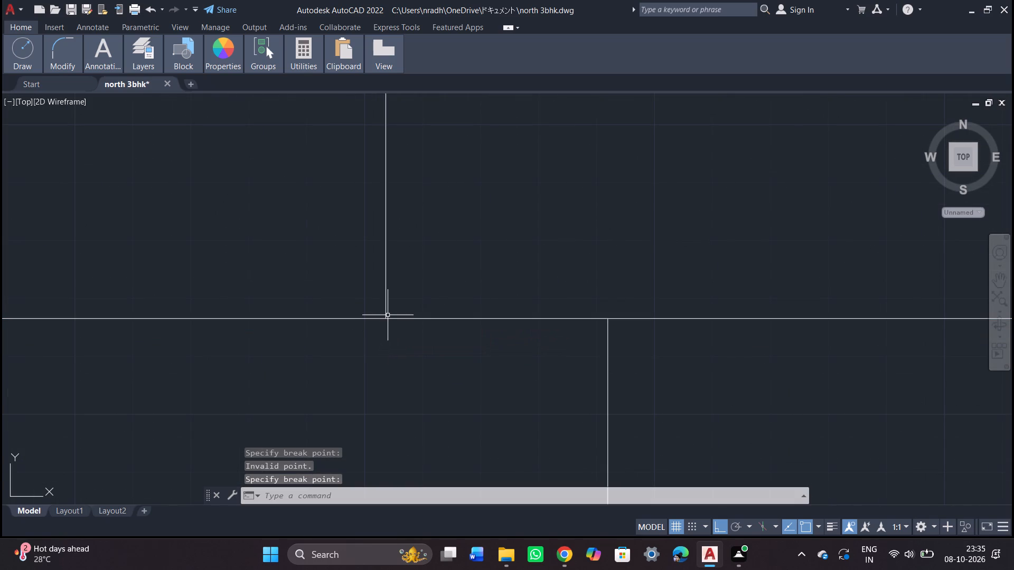
pyautogui.press('Escape')
# Quick-measure the open space between the west and east flights above the landing line.
pyautogui.scroll(-4, 313, 293)
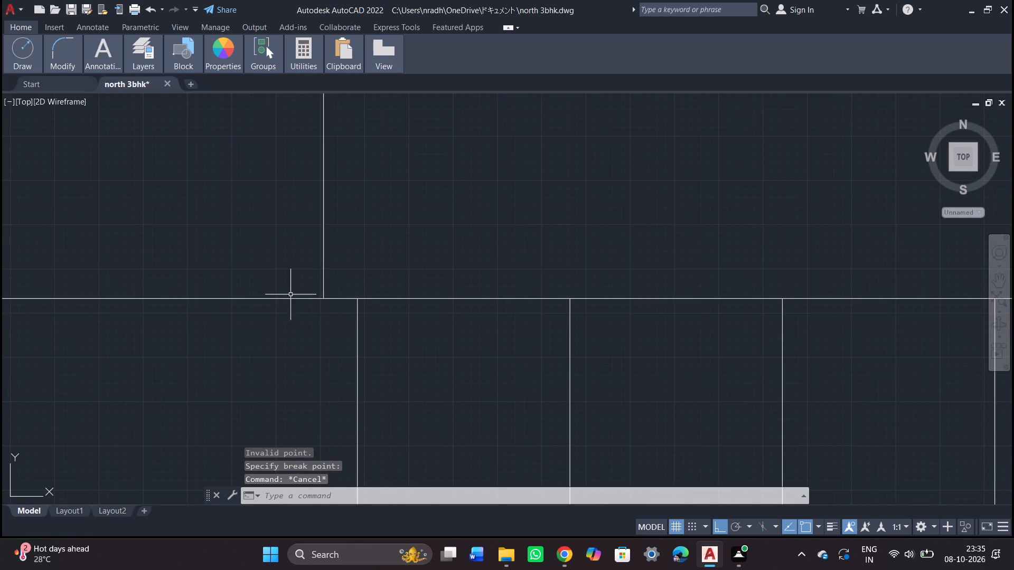
pyautogui.moveTo(239, 270); pyautogui.dragTo(395, 311, button='middle')
pyautogui.scroll(-3, 321, 304)
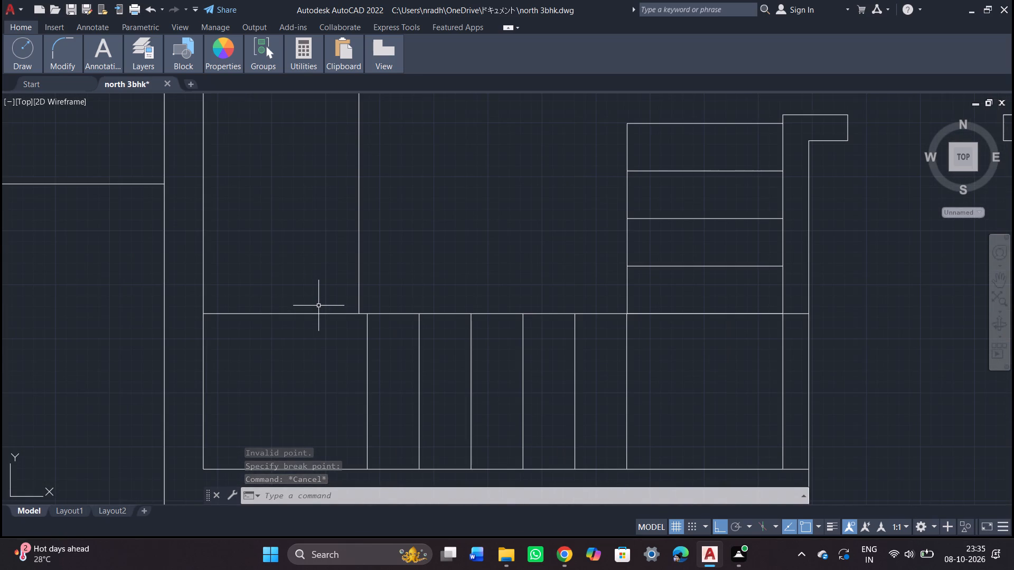
pyautogui.scroll(-1, 318, 302)
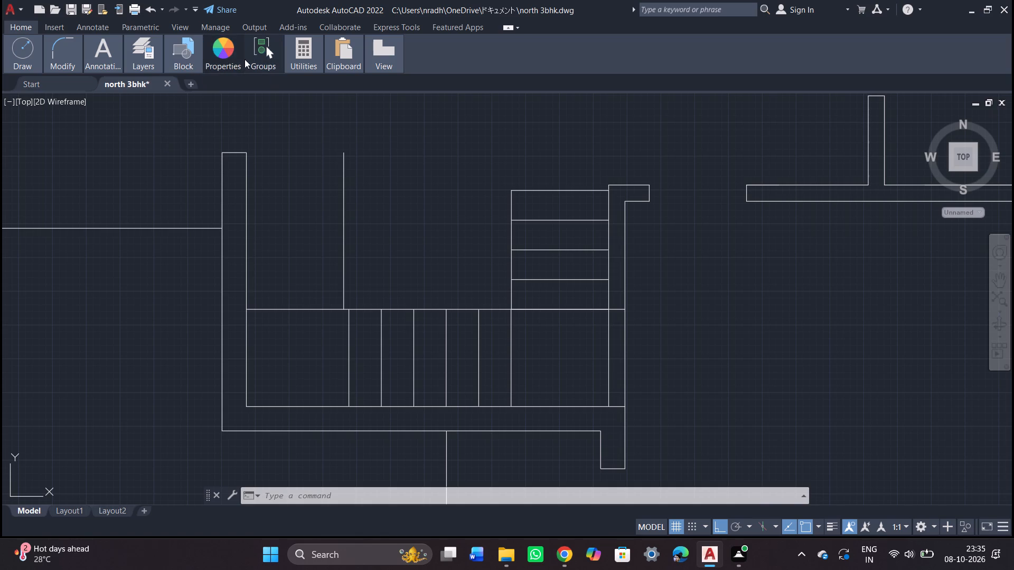
pyautogui.click(311, 50)
pyautogui.doubleClick(307, 78)
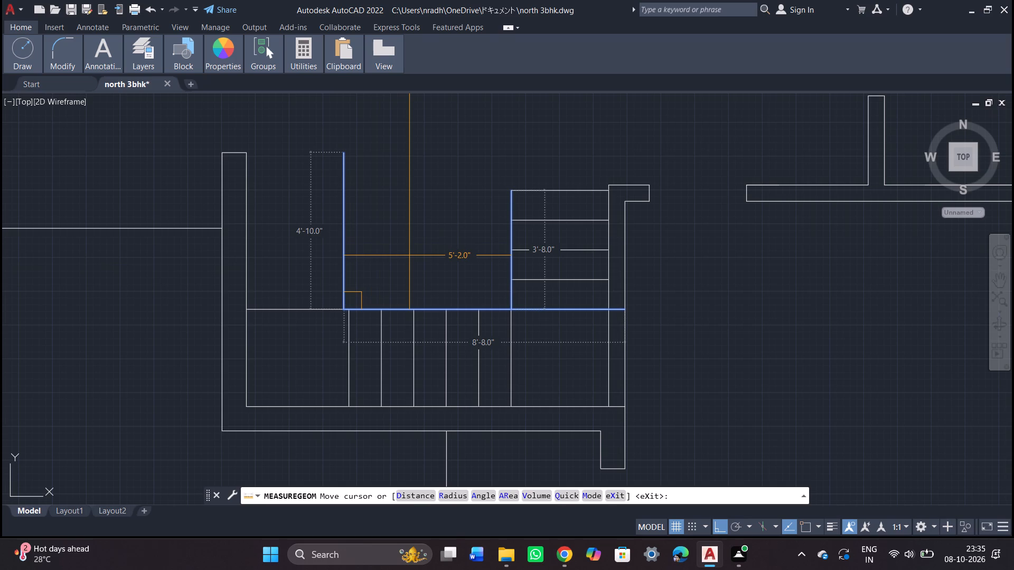
pyautogui.press('Escape')
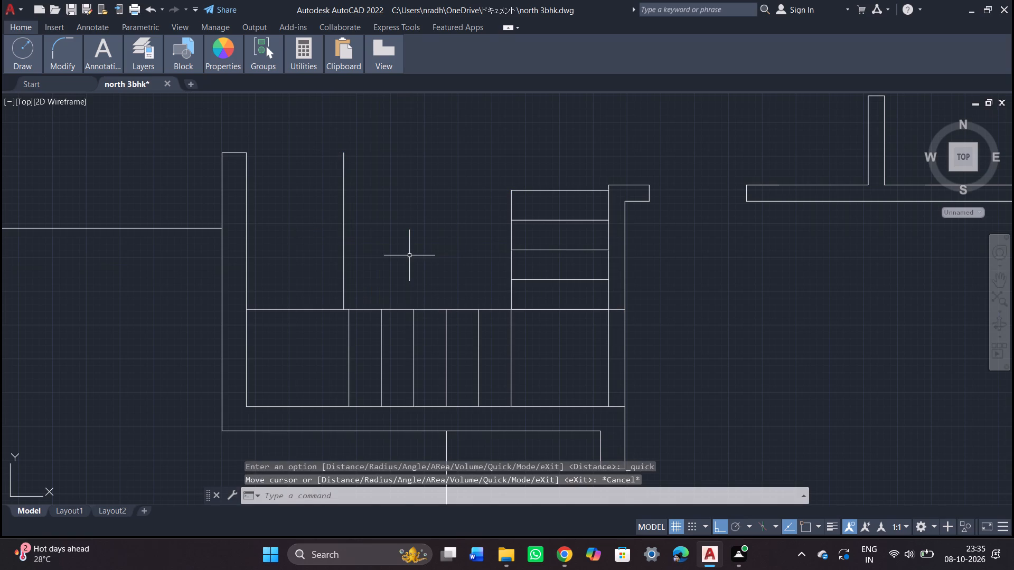
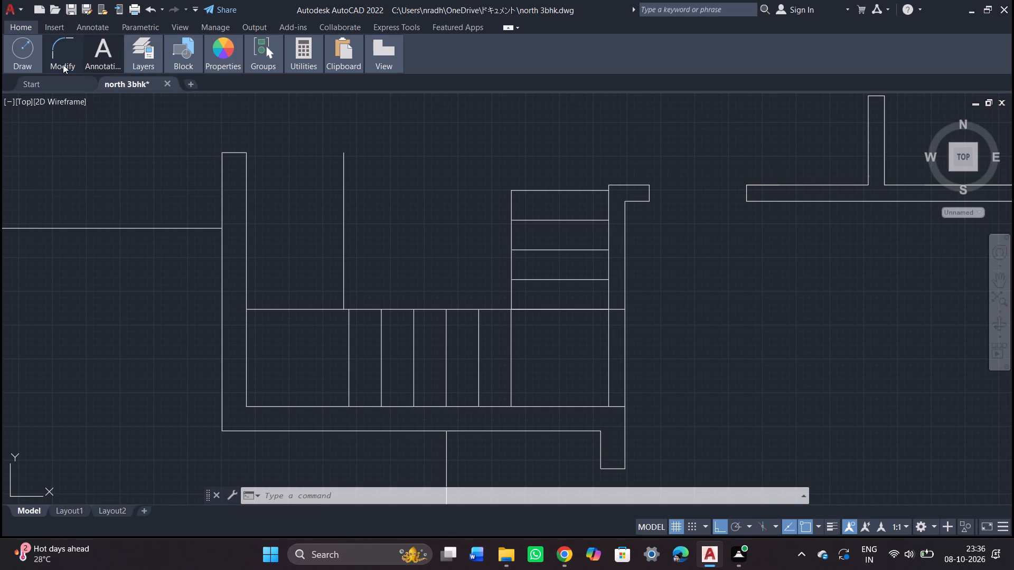
# Create a rectangular array of the landing line segment across the west flight, with 5 rows spaced 11" apart.
pyautogui.moveTo(63, 64); pyautogui.dragTo(70, 73)
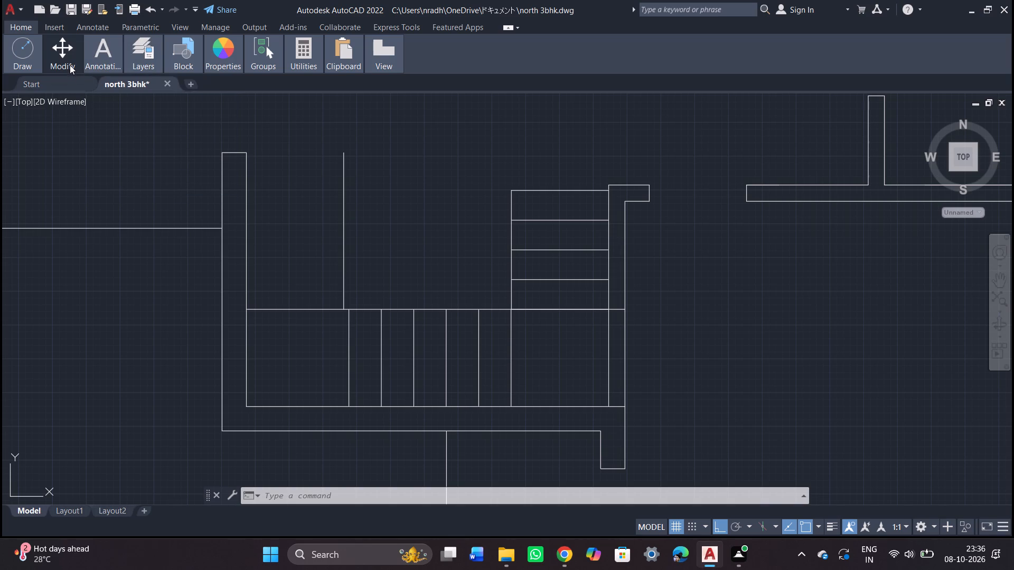
pyautogui.click(70, 64)
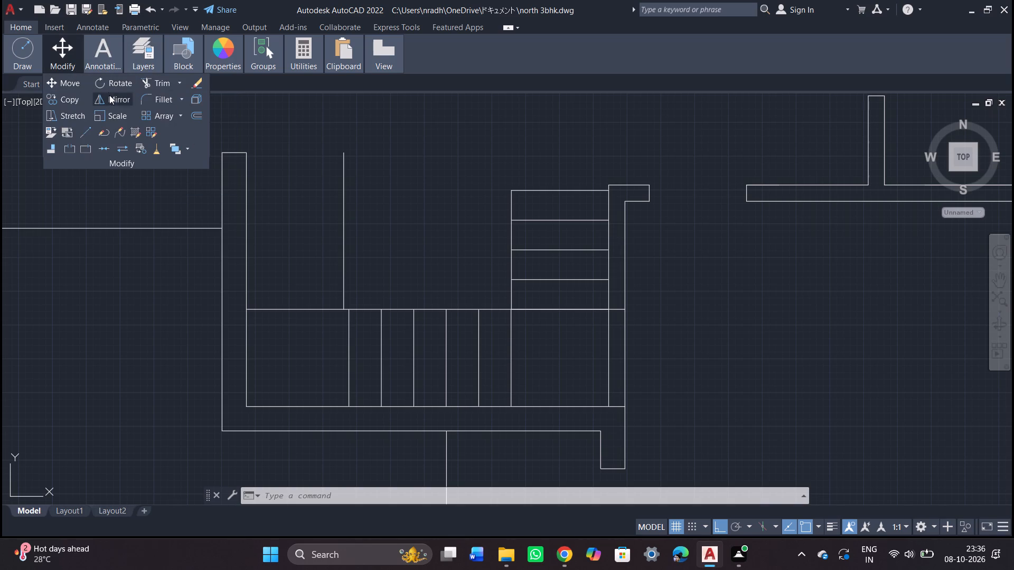
pyautogui.click(153, 113)
pyautogui.click(285, 309)
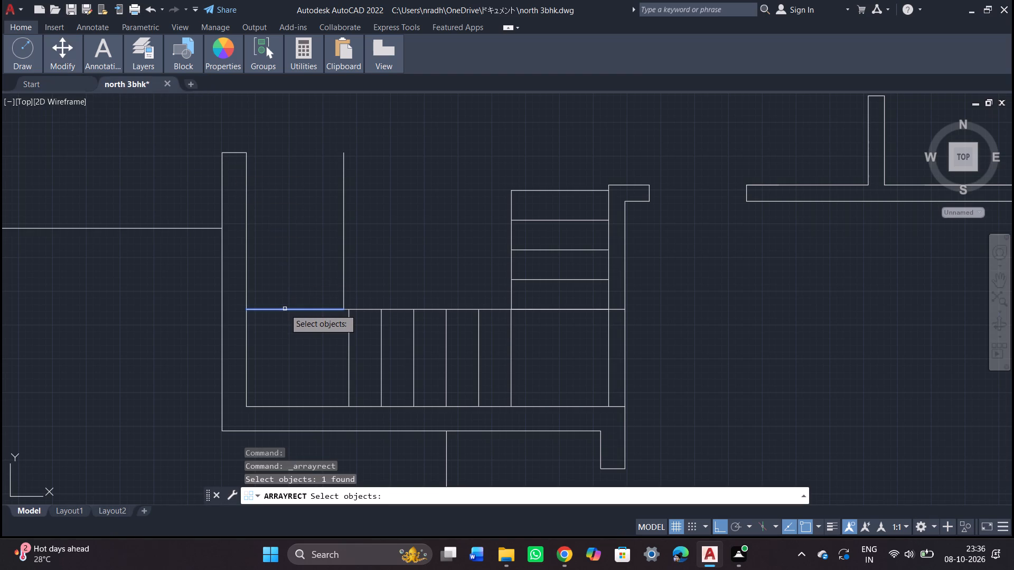
pyautogui.press('Return')
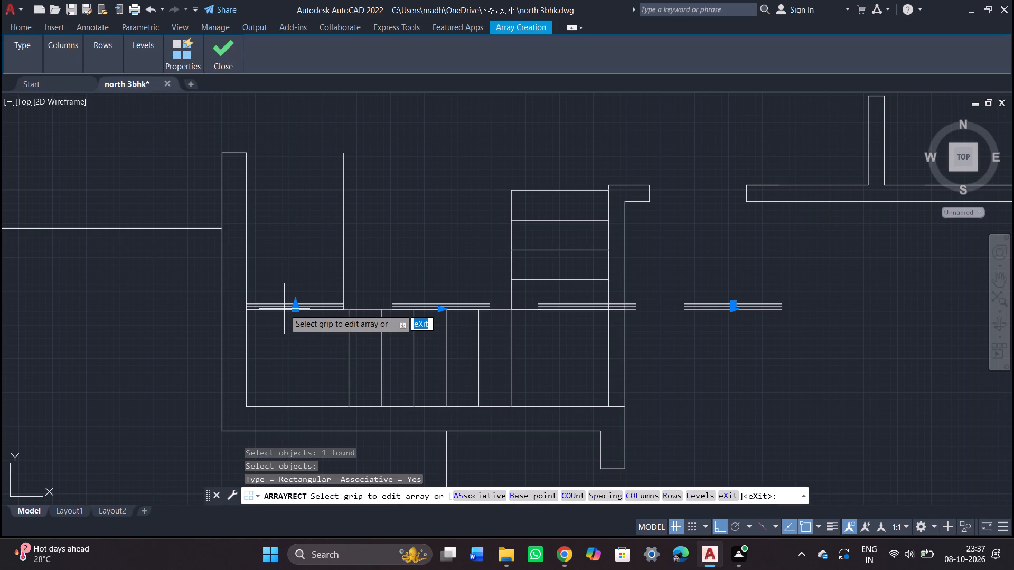
pyautogui.click(98, 58)
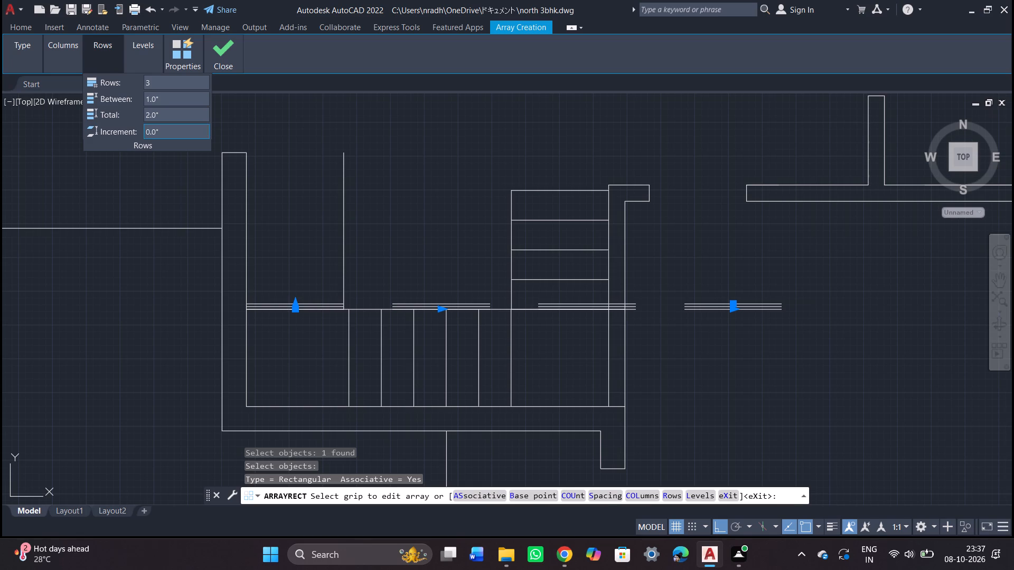
pyautogui.moveTo(162, 81); pyautogui.dragTo(119, 81)
pyautogui.press('5')
pyautogui.moveTo(166, 102); pyautogui.dragTo(123, 102)
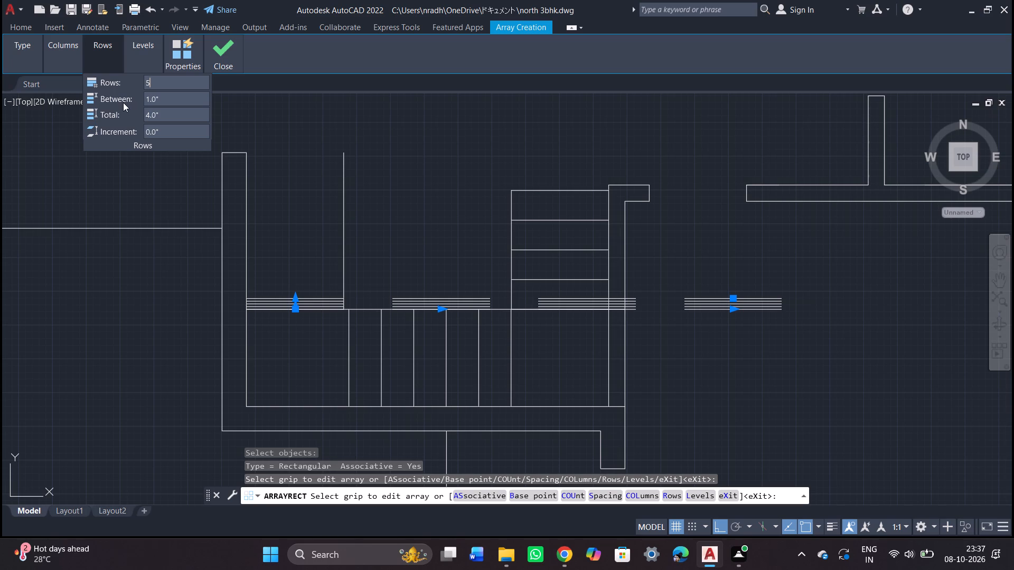
pyautogui.moveTo(172, 102); pyautogui.dragTo(137, 102)
pyautogui.write('11')
pyautogui.press('Return')
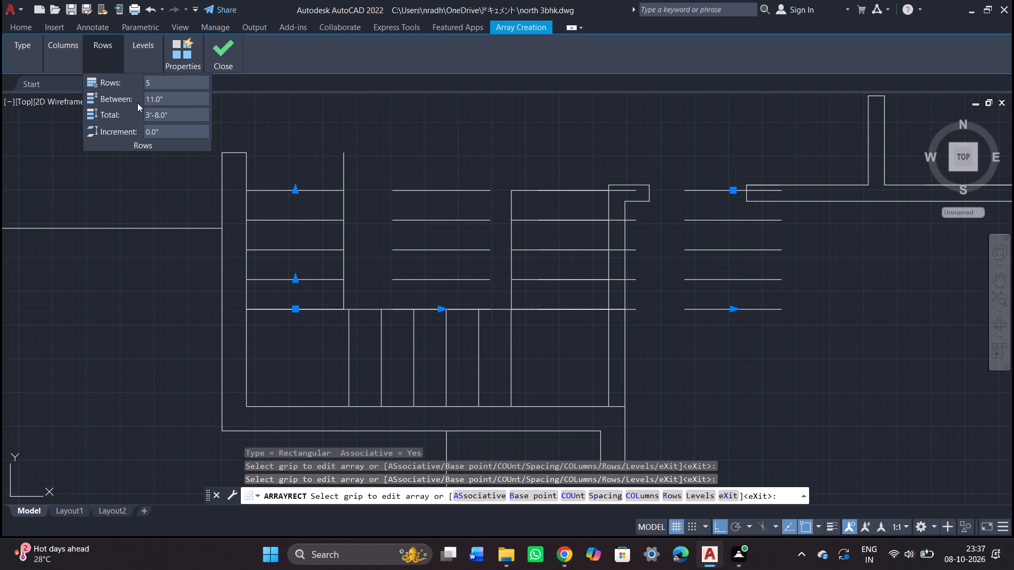
# Reduce the west flight's tread array to 1 column and finish the array.
pyautogui.click(74, 58)
pyautogui.moveTo(114, 80); pyautogui.dragTo(100, 81)
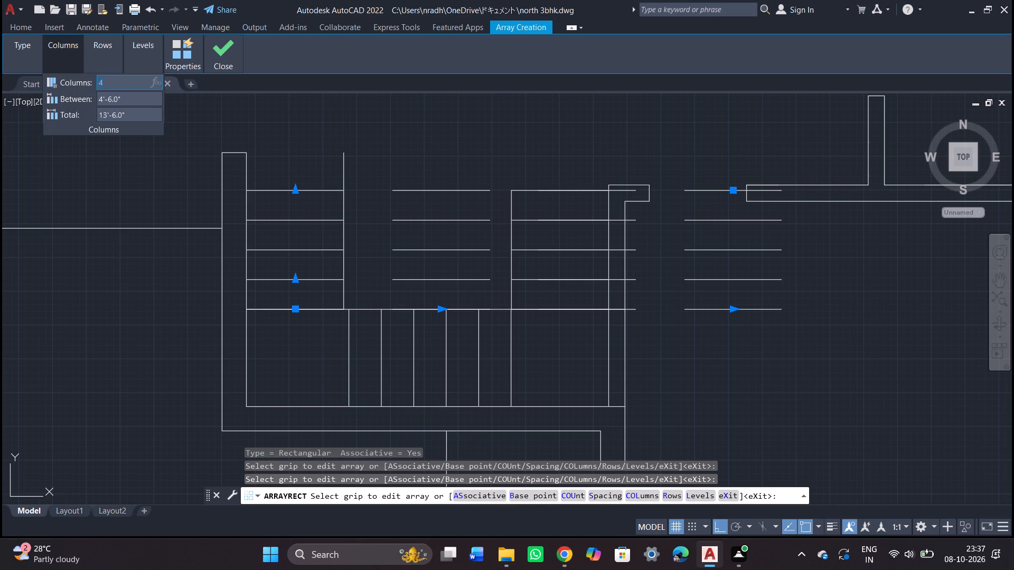
pyautogui.press('1')
pyautogui.press('Return')
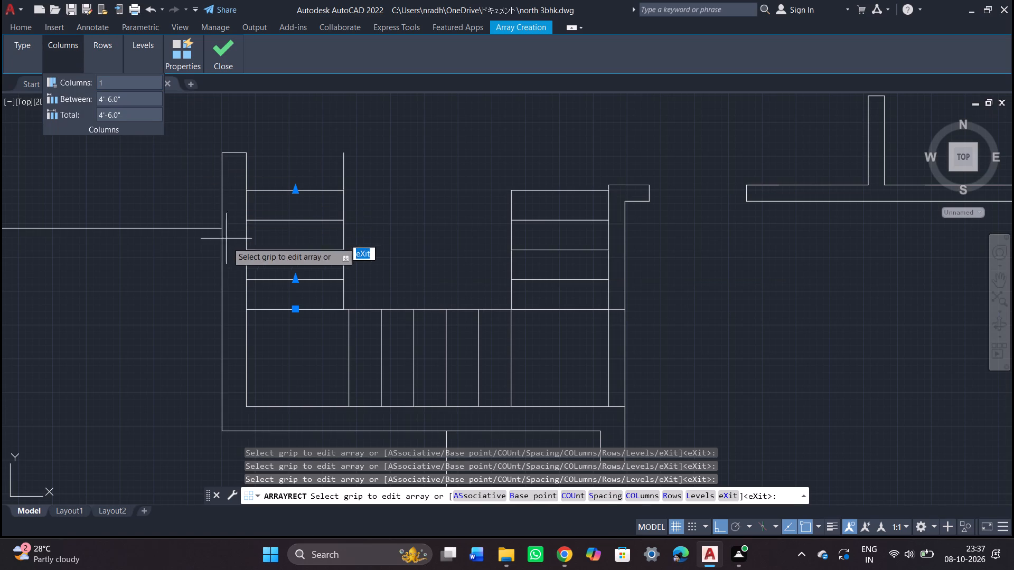
pyautogui.click(289, 327)
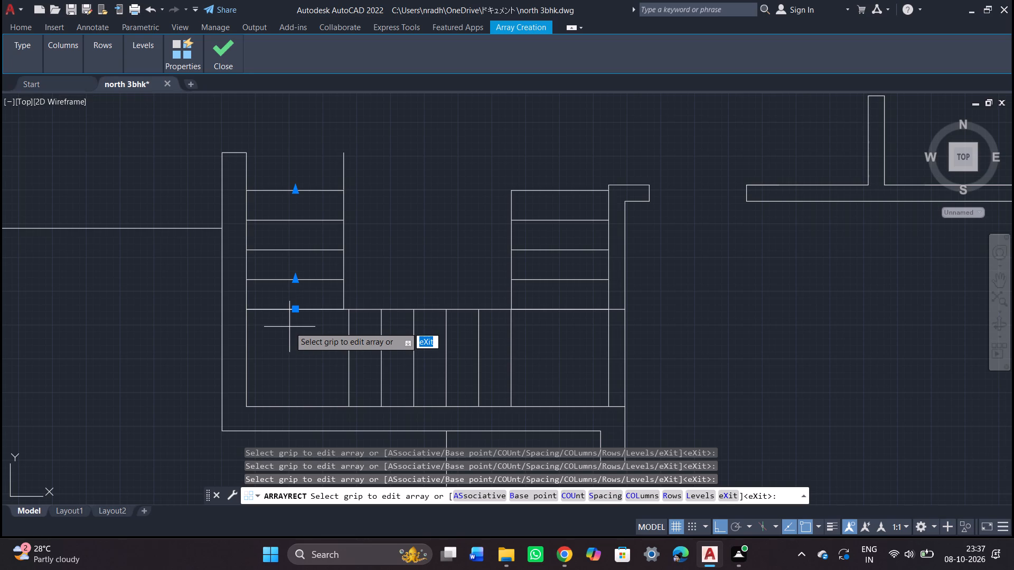
pyautogui.press('Return')
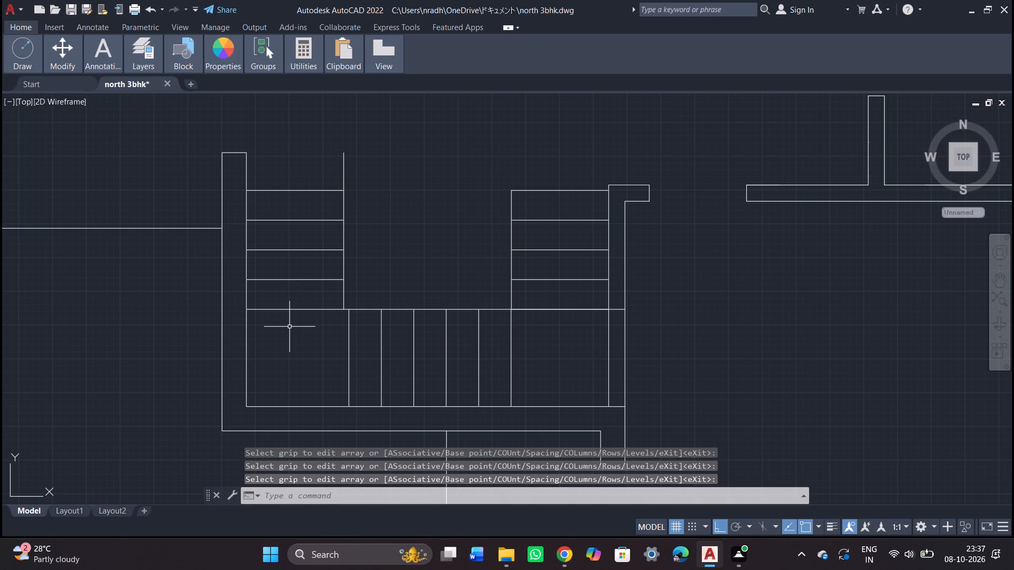
pyautogui.press('Escape')
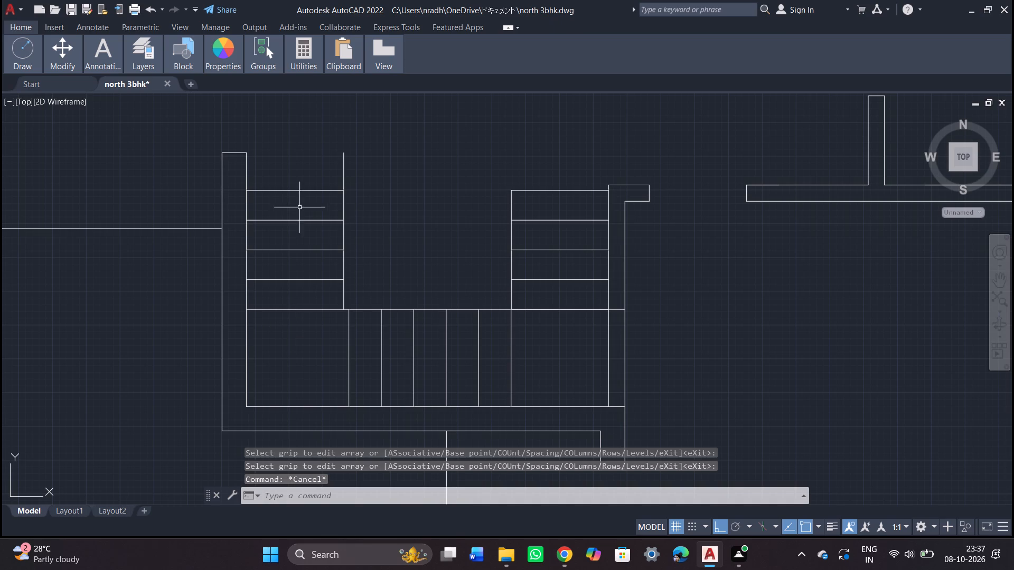
# Trim the part of the west flight's inner vertical line that extends above the top tread.
pyautogui.scroll(2, 304, 179)
pyautogui.write('tr')
pyautogui.press('Return')
pyautogui.press('Return')
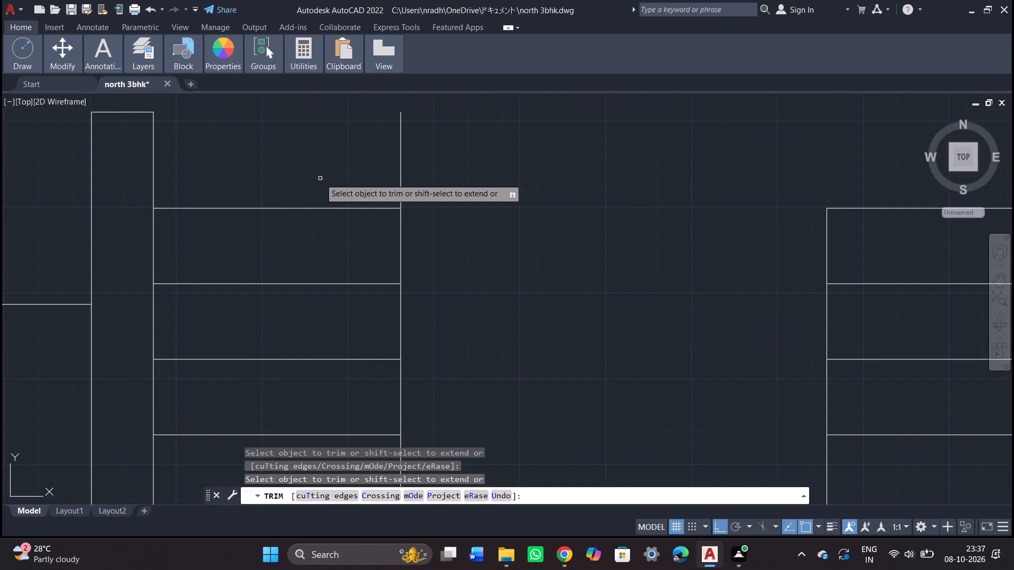
pyautogui.moveTo(296, 180); pyautogui.dragTo(426, 175)
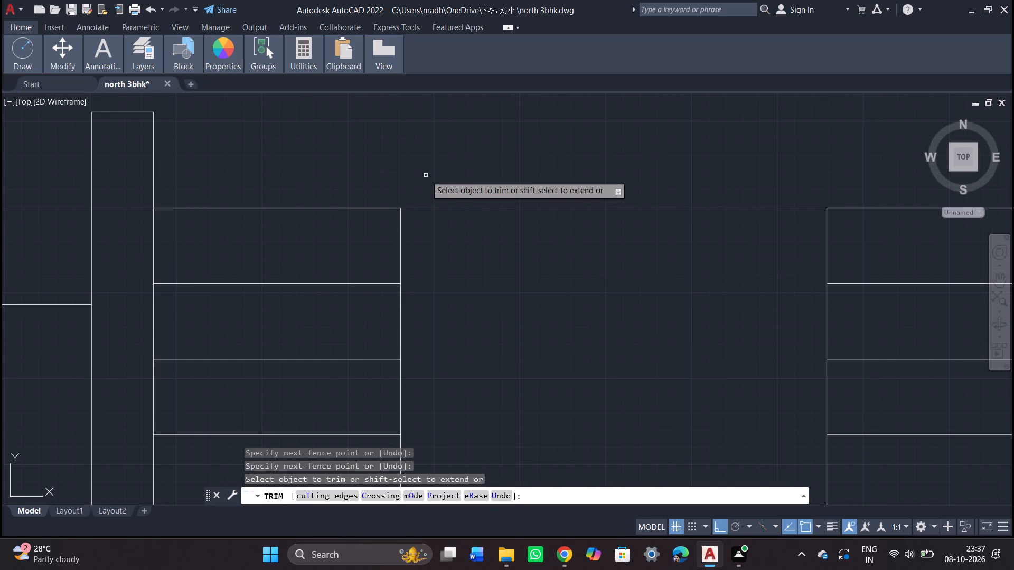
pyautogui.scroll(-3, 426, 175)
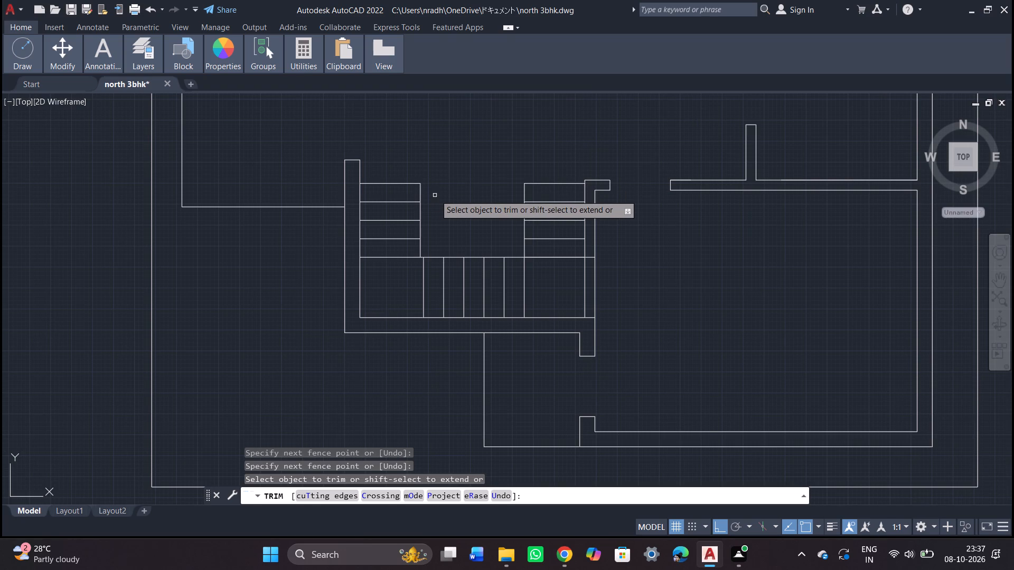
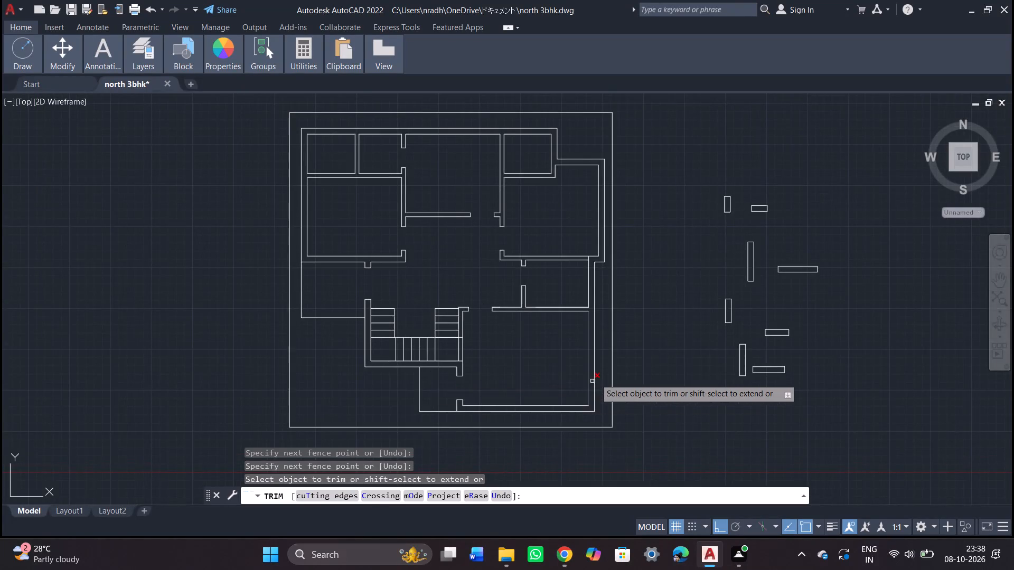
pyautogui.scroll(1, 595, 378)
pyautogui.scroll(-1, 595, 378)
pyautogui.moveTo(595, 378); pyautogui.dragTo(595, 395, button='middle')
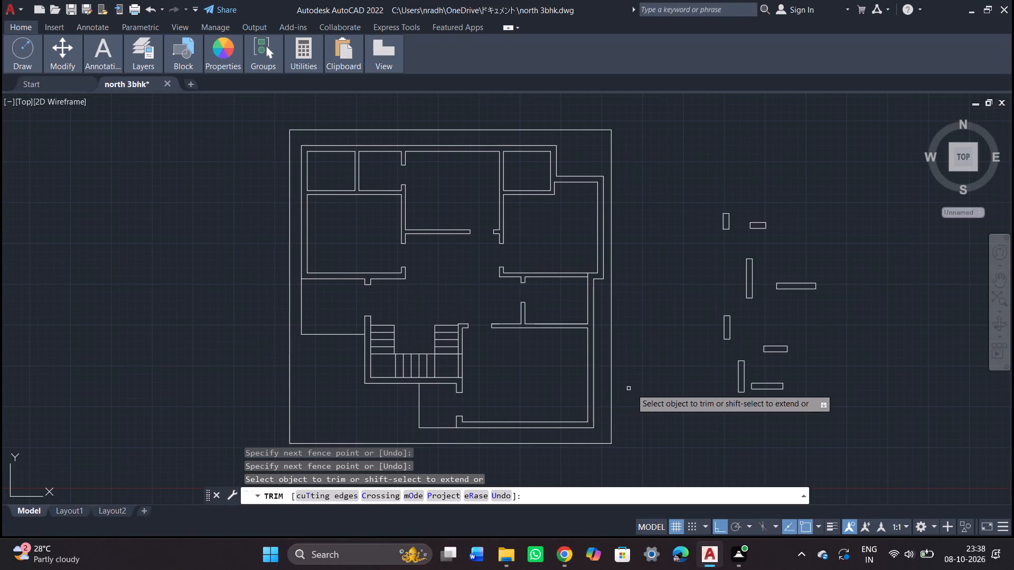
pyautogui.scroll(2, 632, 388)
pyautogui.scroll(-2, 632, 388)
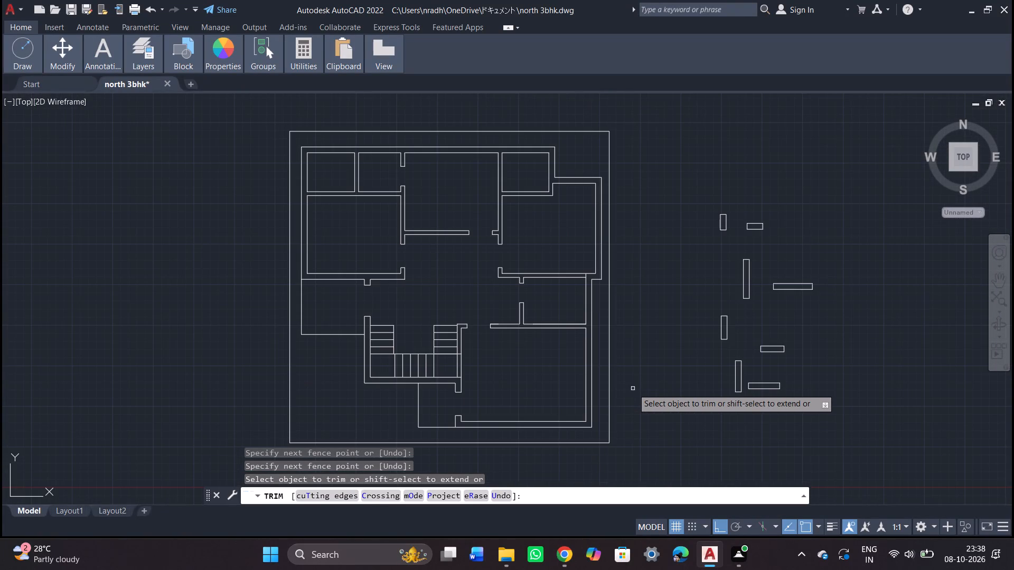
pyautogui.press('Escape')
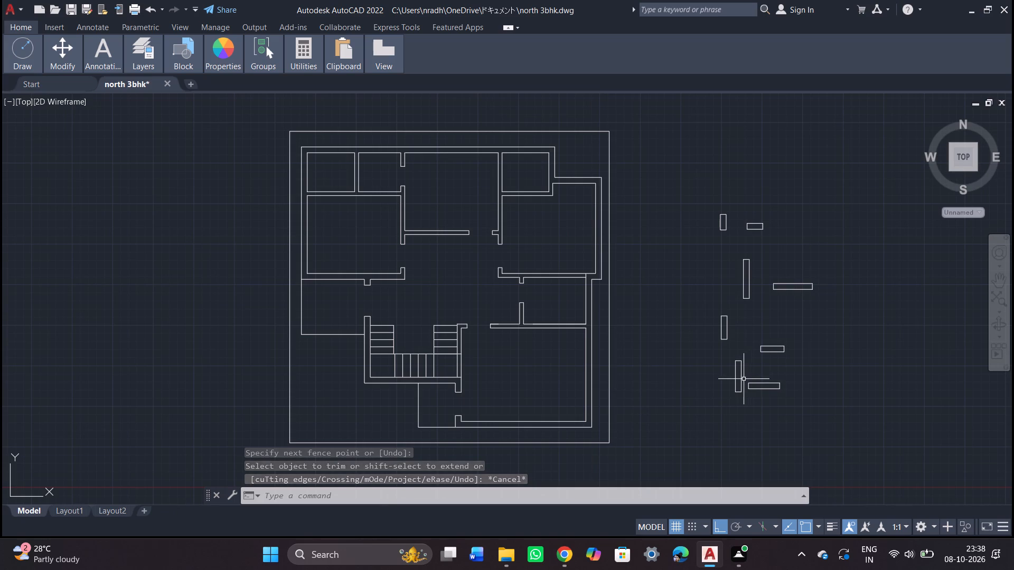
# Copy the southernmost loose horizontal window rectangle into the southeast room's south wall, inserting it at the outer wall line's midpoint.
pyautogui.click(763, 384)
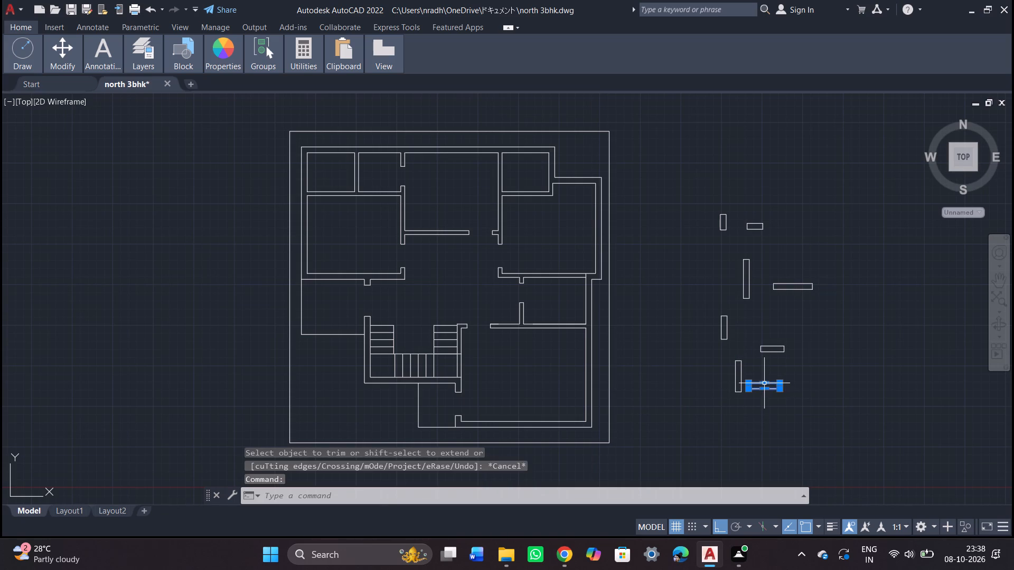
pyautogui.click(821, 384)
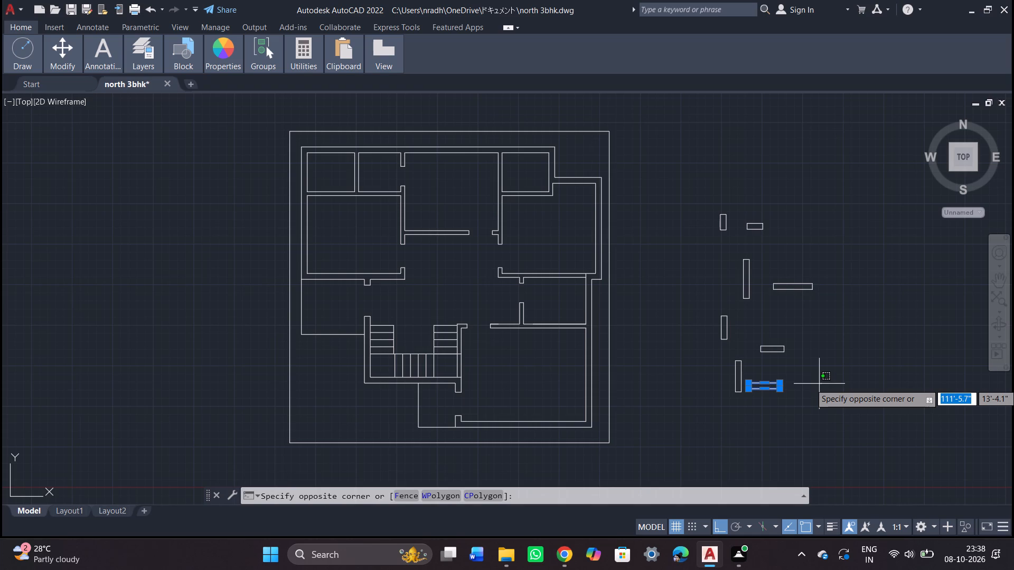
pyautogui.hotkey('ctrl', 'c')
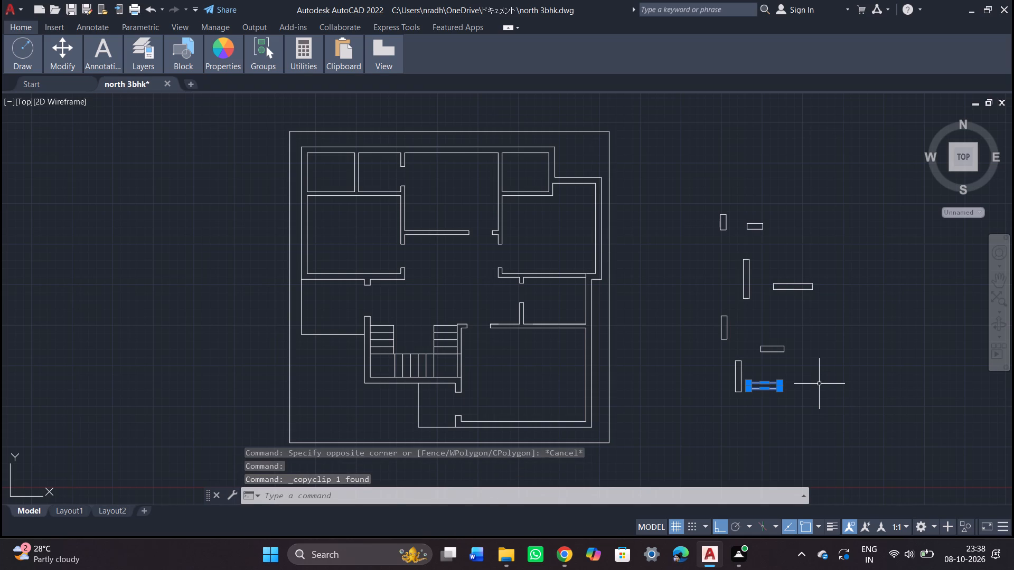
pyautogui.hotkey('ctrl', 'v')
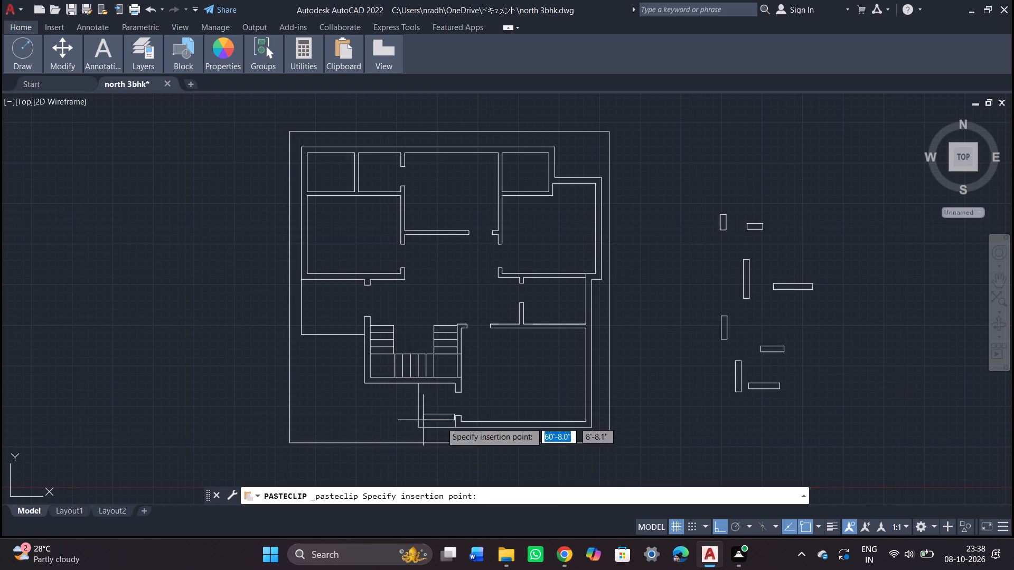
pyautogui.scroll(3, 501, 424)
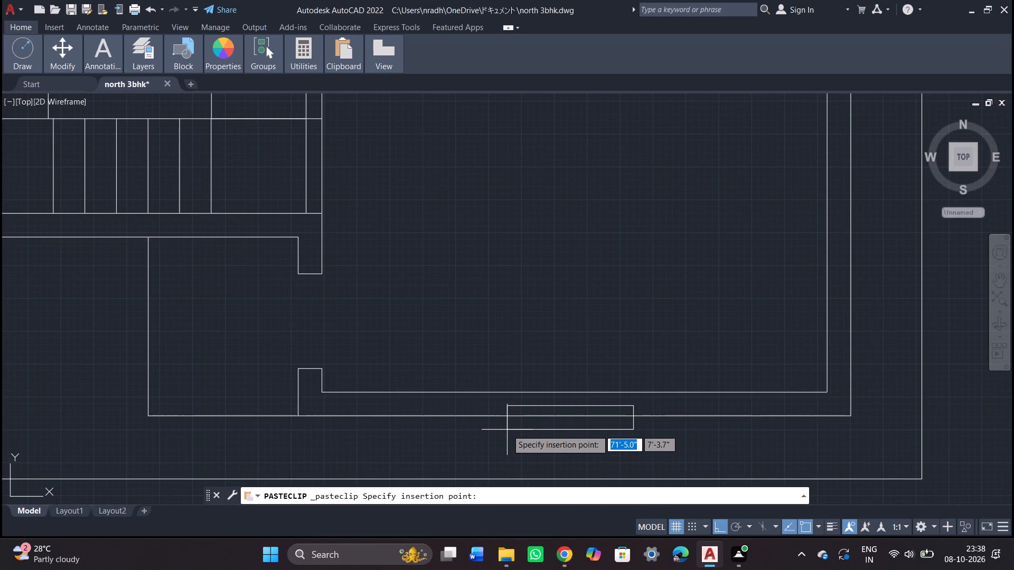
pyautogui.press('F3')
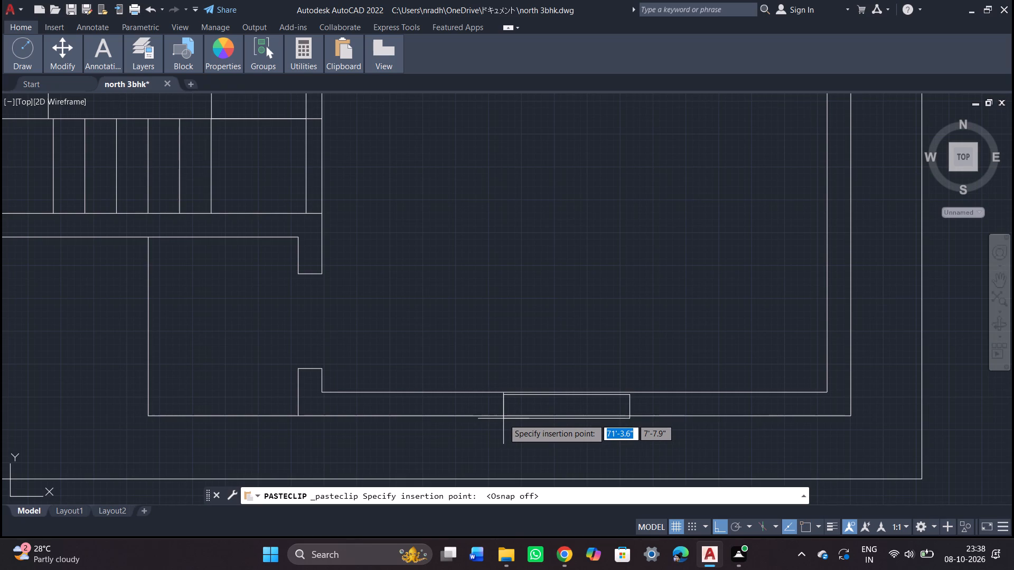
pyautogui.press('F3')
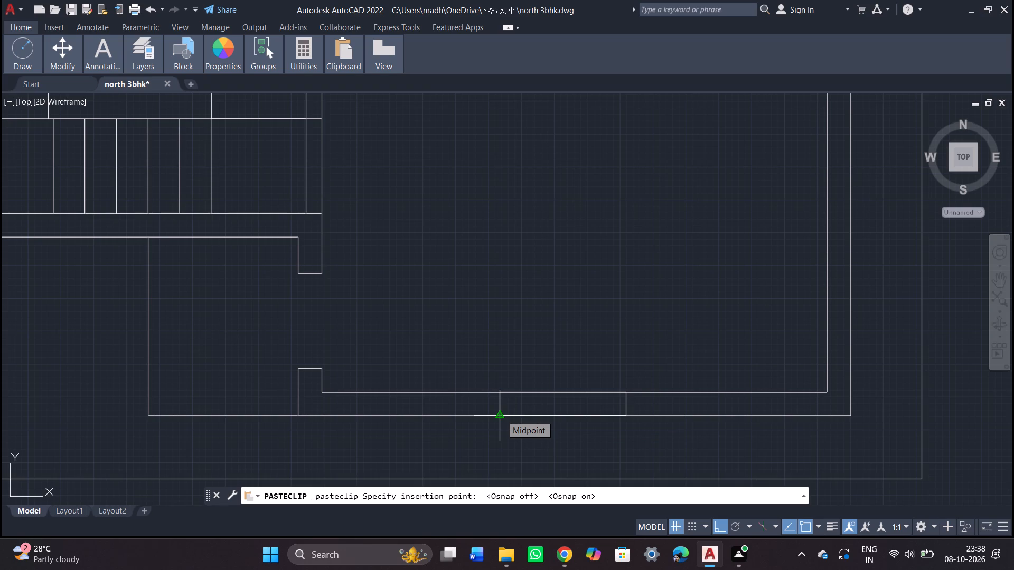
pyautogui.click(501, 415)
# Copy the longest loose horizontal window rectangle into the north wall of the top central room, near the middle of that wall.
pyautogui.scroll(-1, 612, 426)
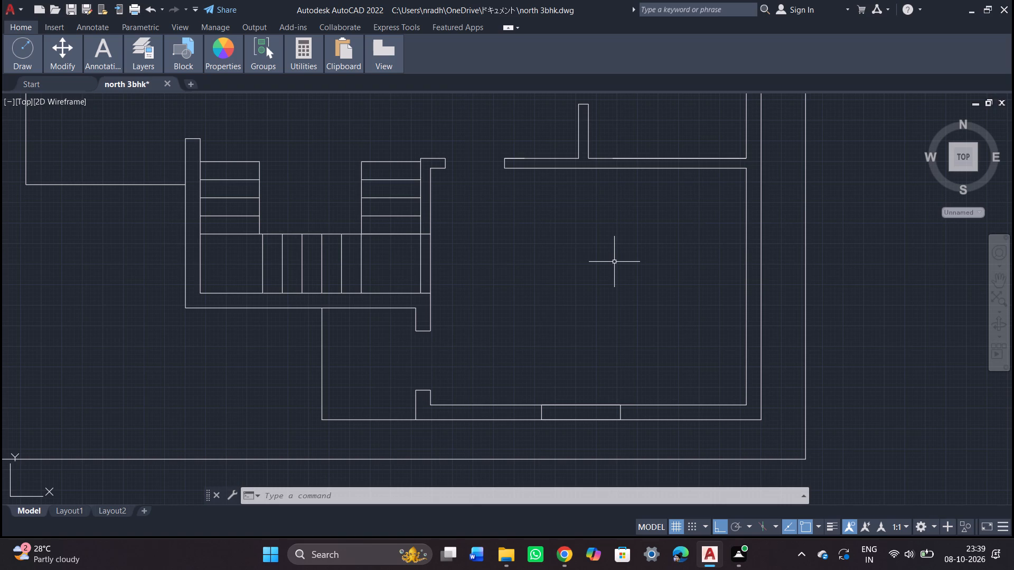
pyautogui.scroll(-1, 807, 266)
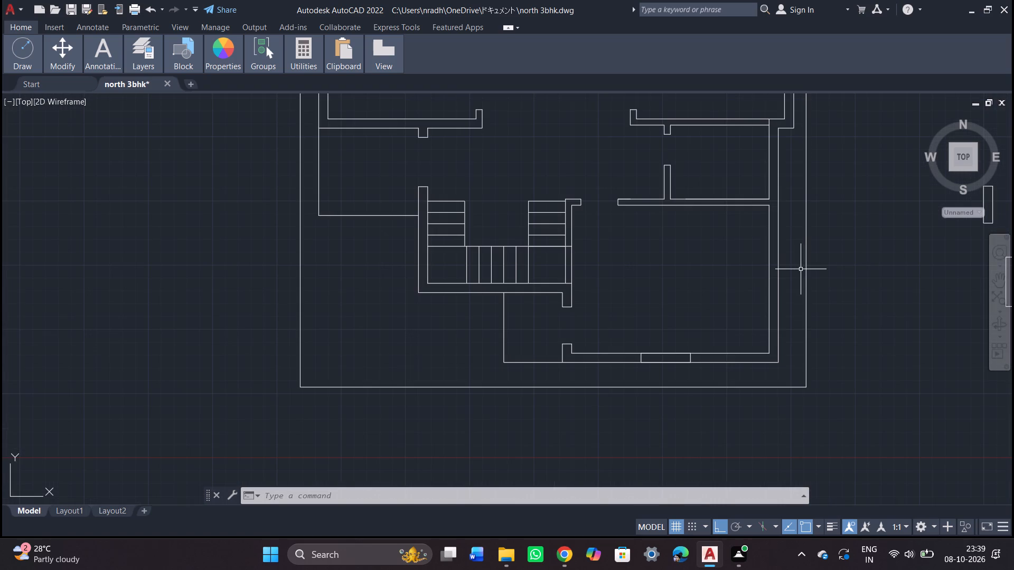
pyautogui.moveTo(796, 269); pyautogui.dragTo(549, 258, button='middle')
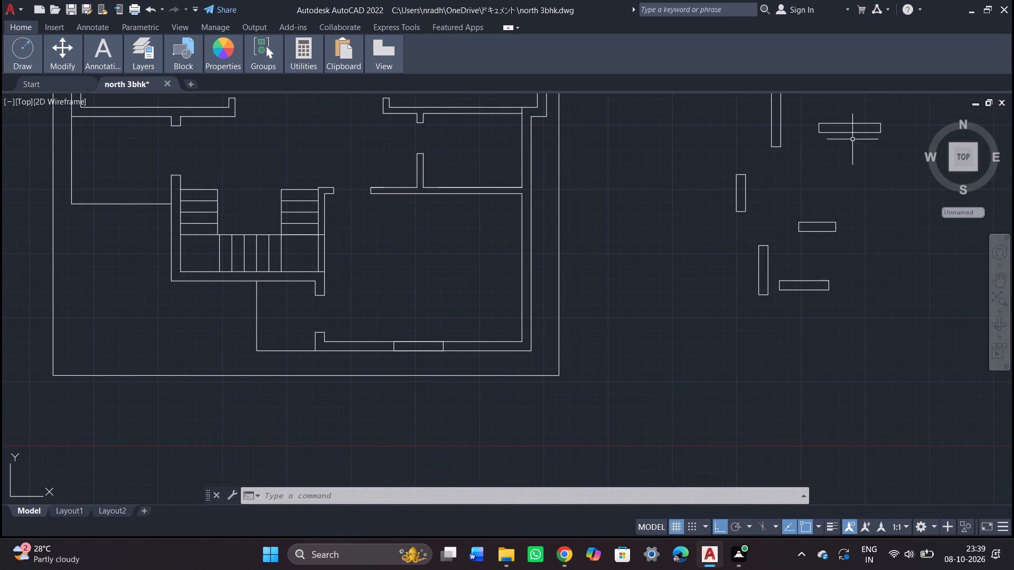
pyautogui.click(857, 131)
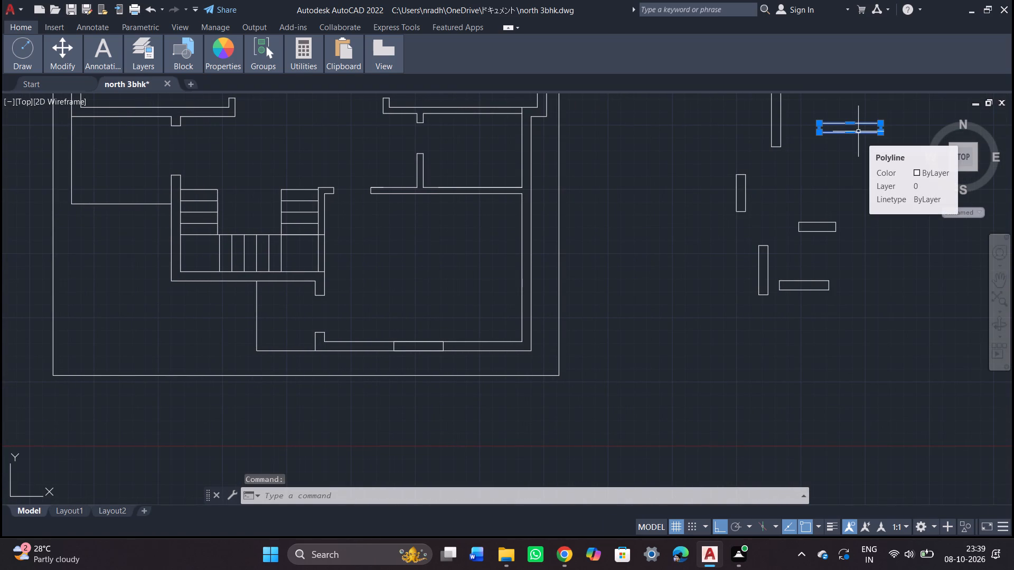
pyautogui.hotkey('ctrl', 'c')
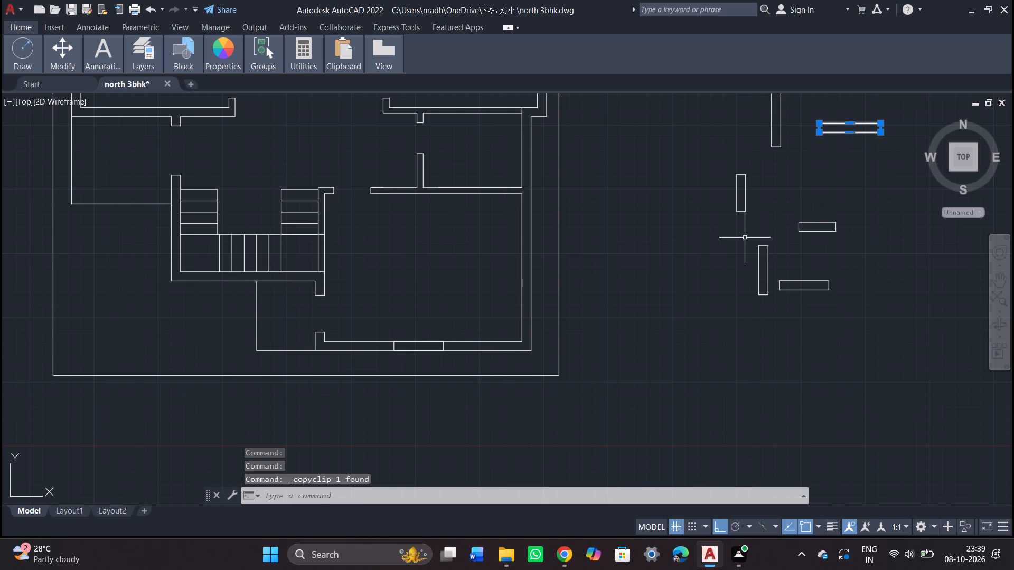
pyautogui.click(745, 237)
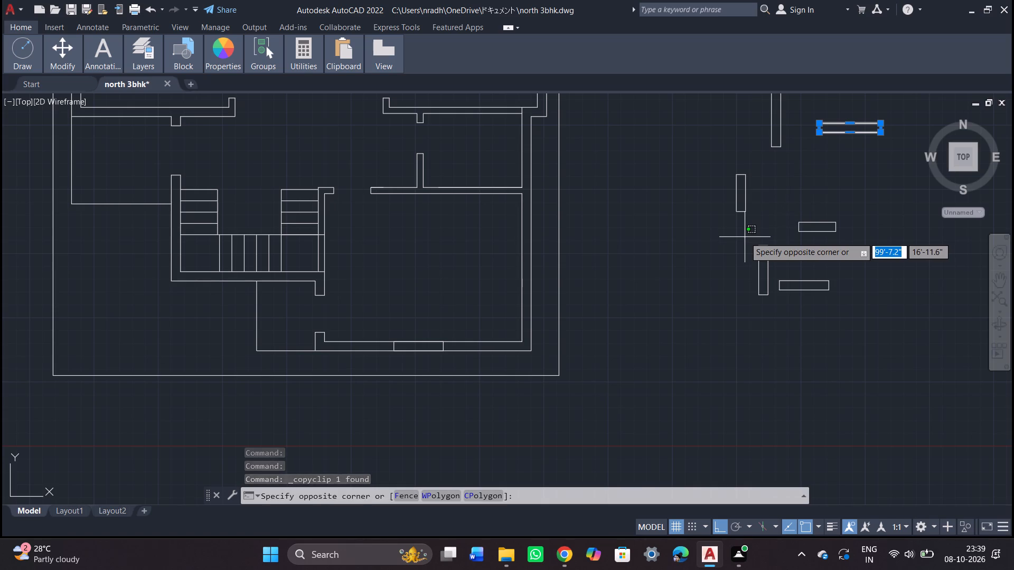
pyautogui.hotkey('ctrl', 'v')
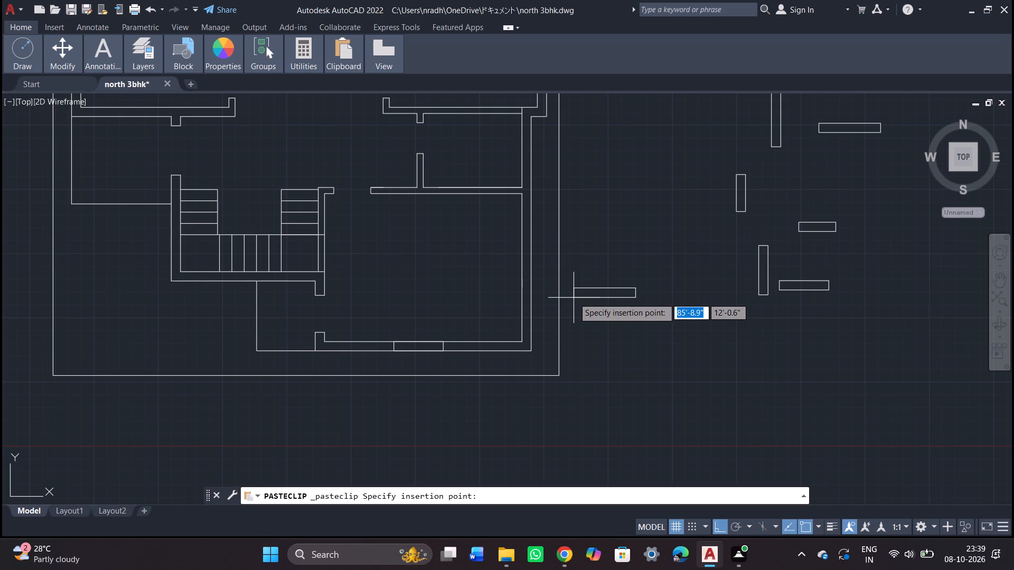
pyautogui.moveTo(334, 170); pyautogui.dragTo(388, 444, button='middle')
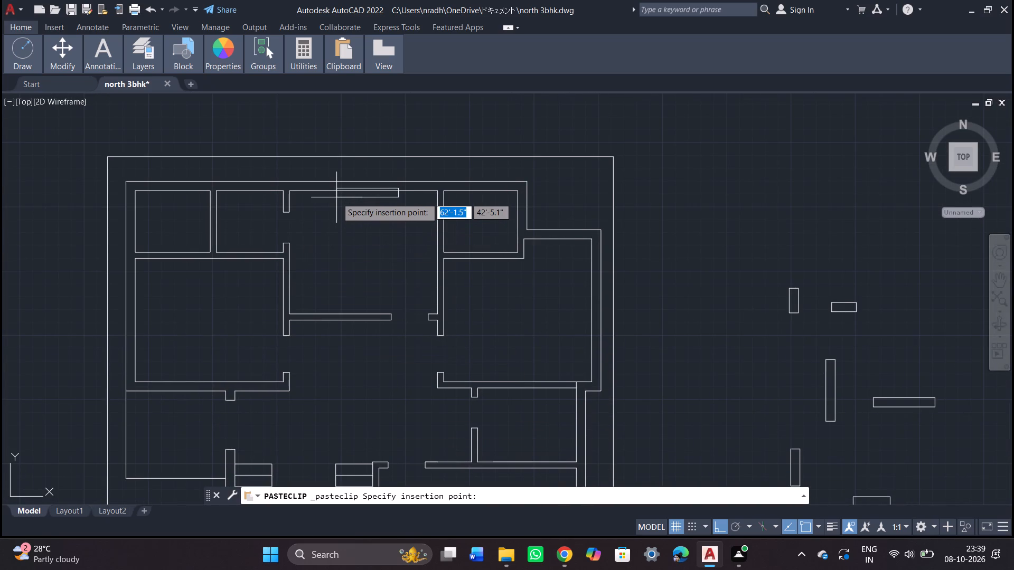
pyautogui.scroll(1, 336, 194)
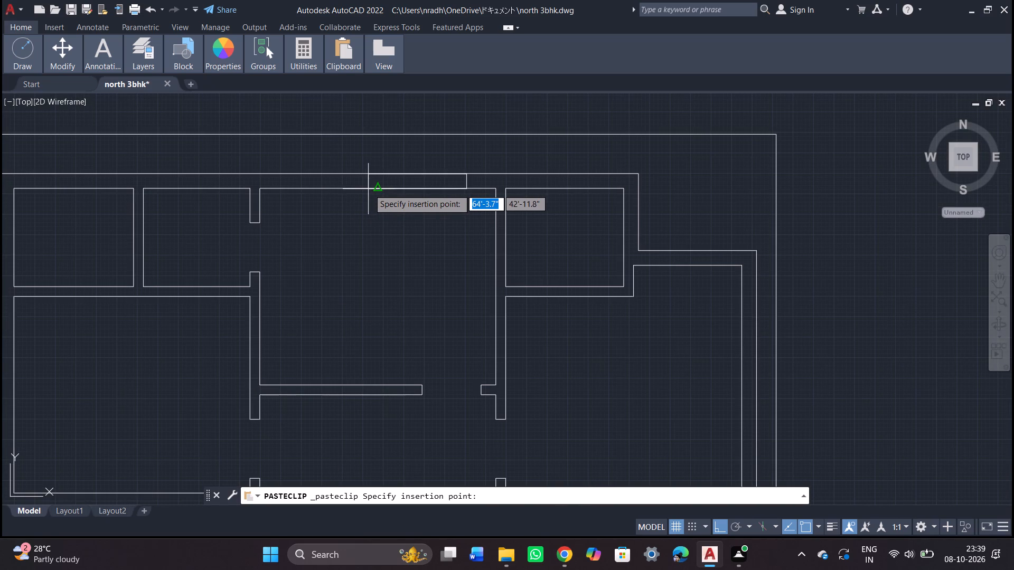
pyautogui.doubleClick(332, 189)
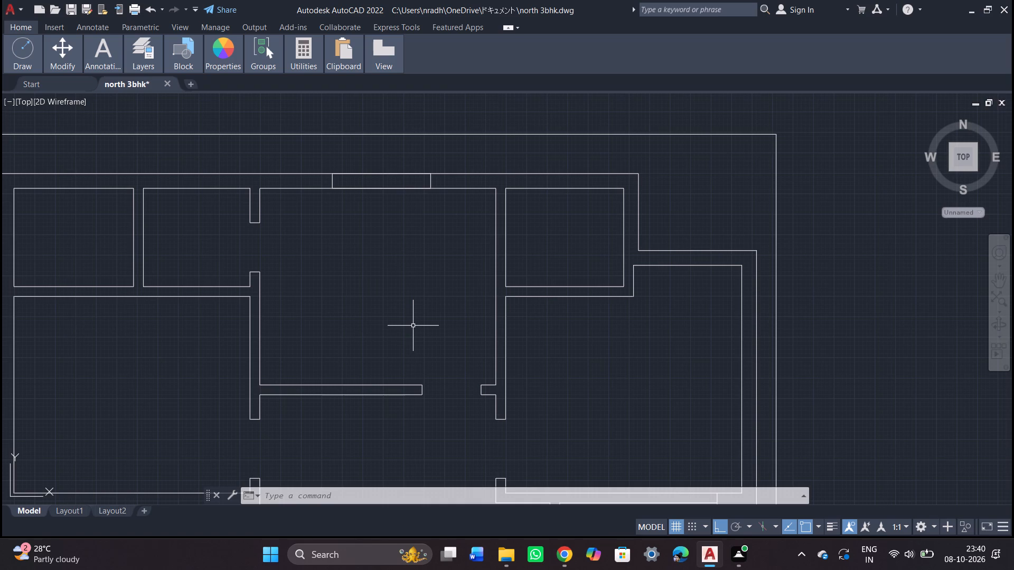
# Place another copy of the long horizontal window rectangle in the northeast room's north wall, starting in line with the outer wall's step.
pyautogui.scroll(-1, 412, 330)
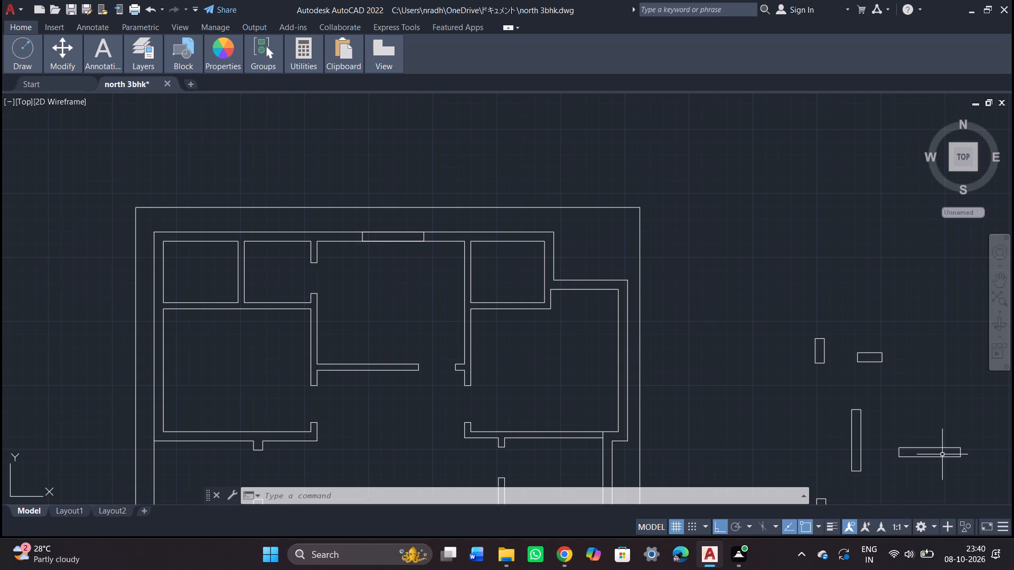
pyautogui.hotkey('ctrl', 'v')
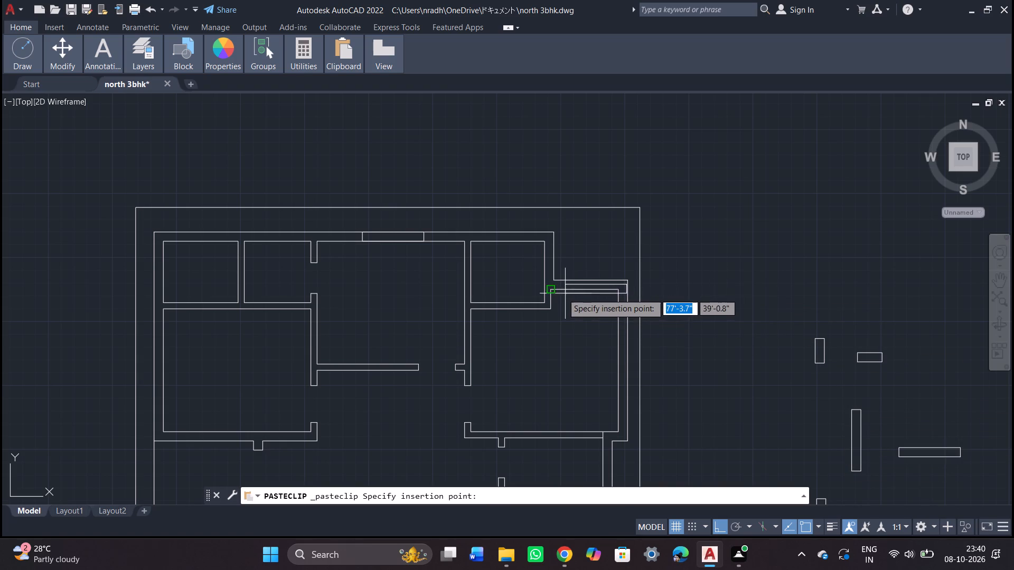
pyautogui.scroll(2, 554, 292)
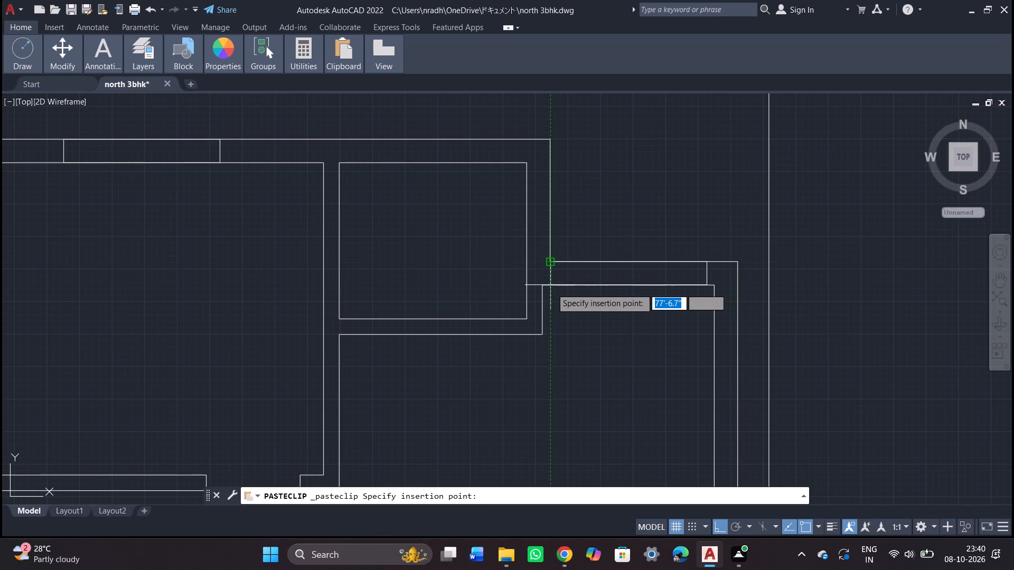
pyautogui.click(551, 288)
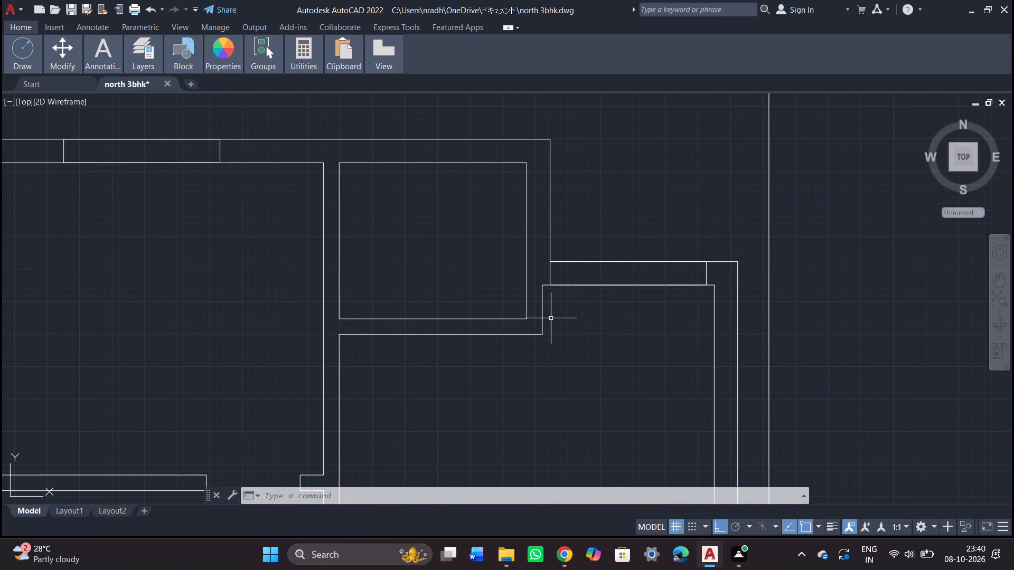
# Copy the longest loose vertical window rectangle into the southeast room's east wall, inserting it about 2'-4.4" below the inner wall line's midpoint.
pyautogui.scroll(-3, 545, 311)
pyautogui.moveTo(532, 368); pyautogui.dragTo(532, 368, button='middle')
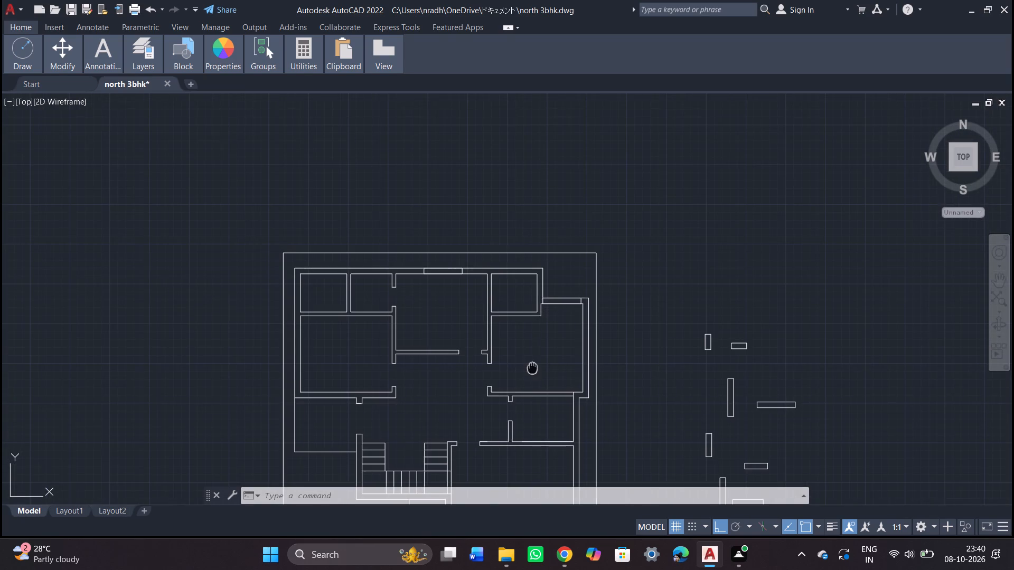
pyautogui.moveTo(532, 368); pyautogui.dragTo(584, 94, button='middle')
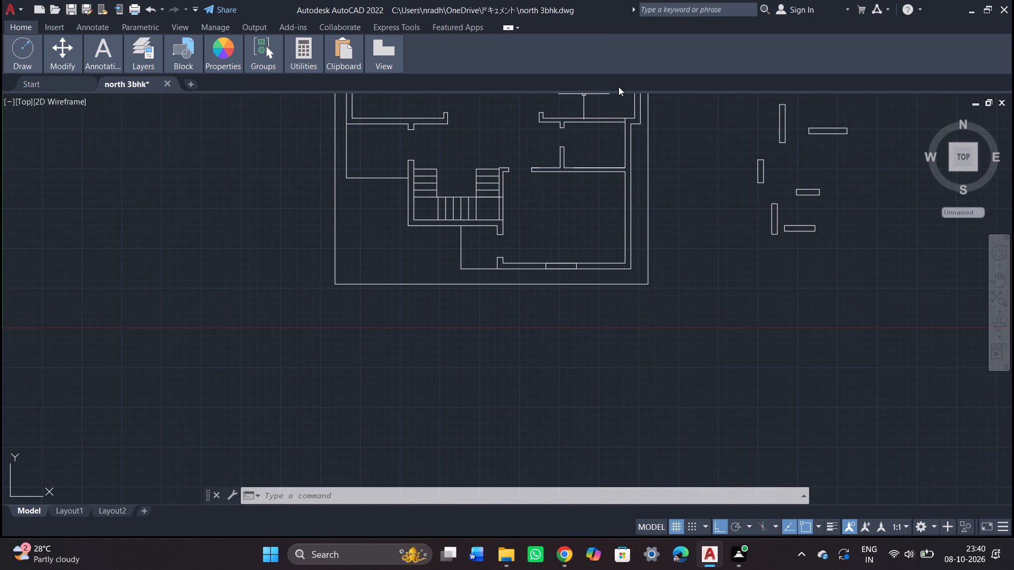
pyautogui.press('Escape')
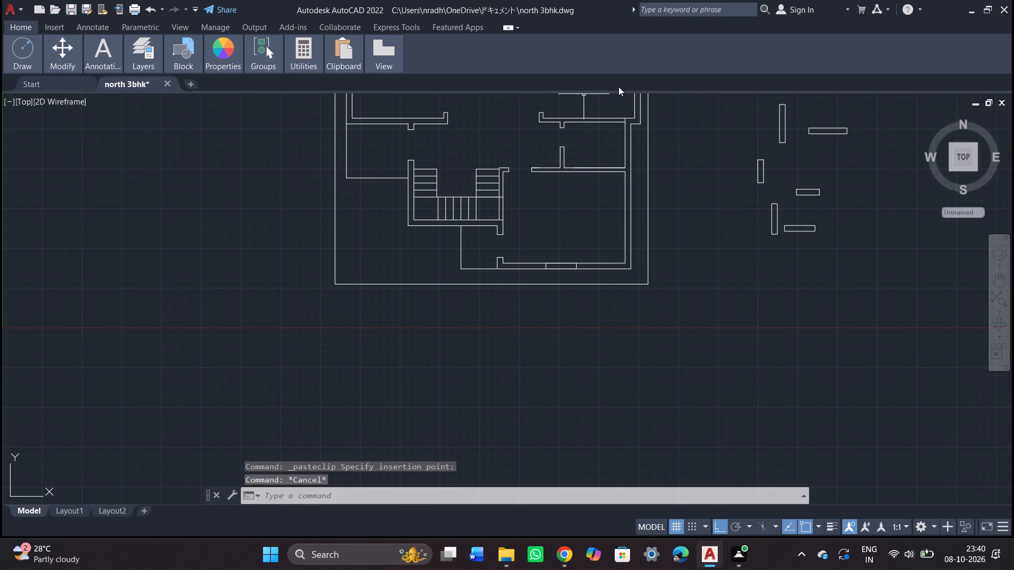
pyautogui.click(781, 131)
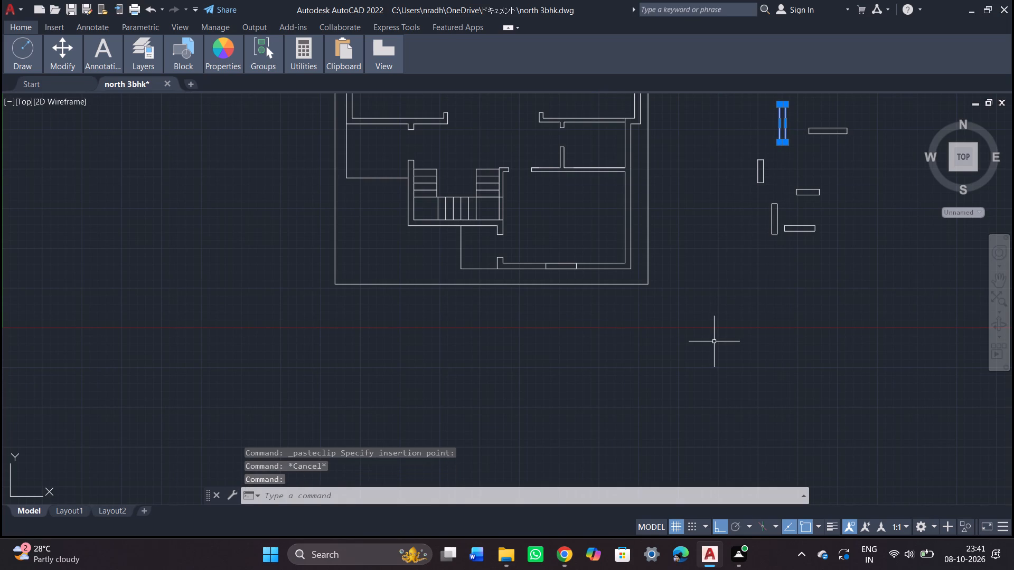
pyautogui.hotkey('ctrl', 'c')
pyautogui.hotkey('ctrl', 'v')
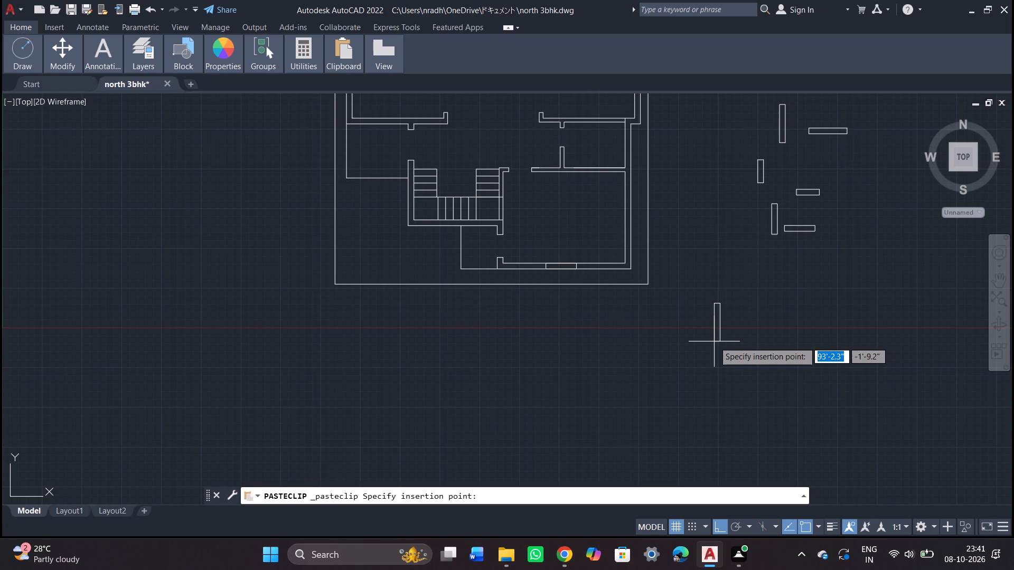
pyautogui.scroll(1, 635, 254)
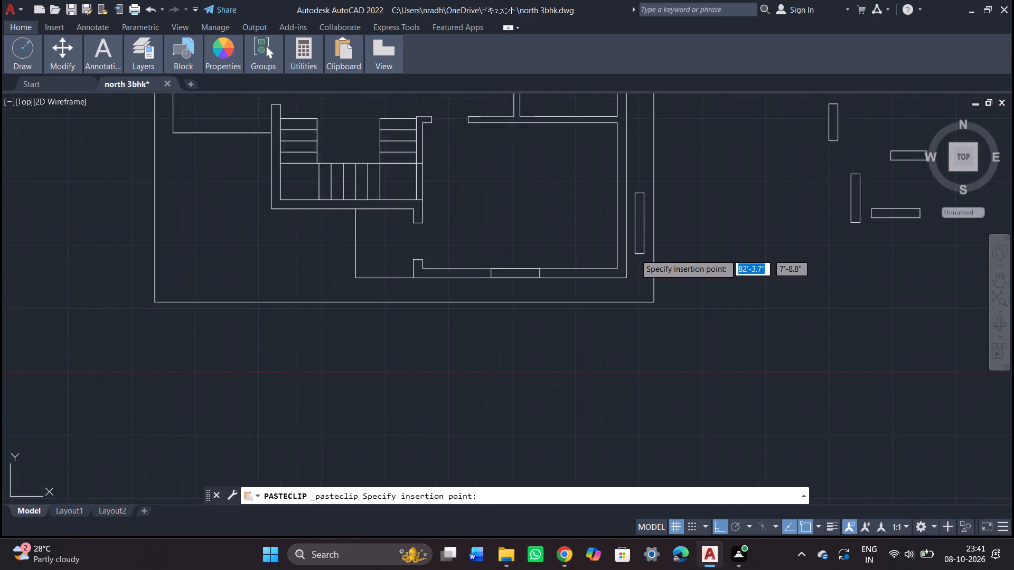
pyautogui.scroll(1, 635, 254)
pyautogui.moveTo(615, 214); pyautogui.dragTo(620, 257, button='middle')
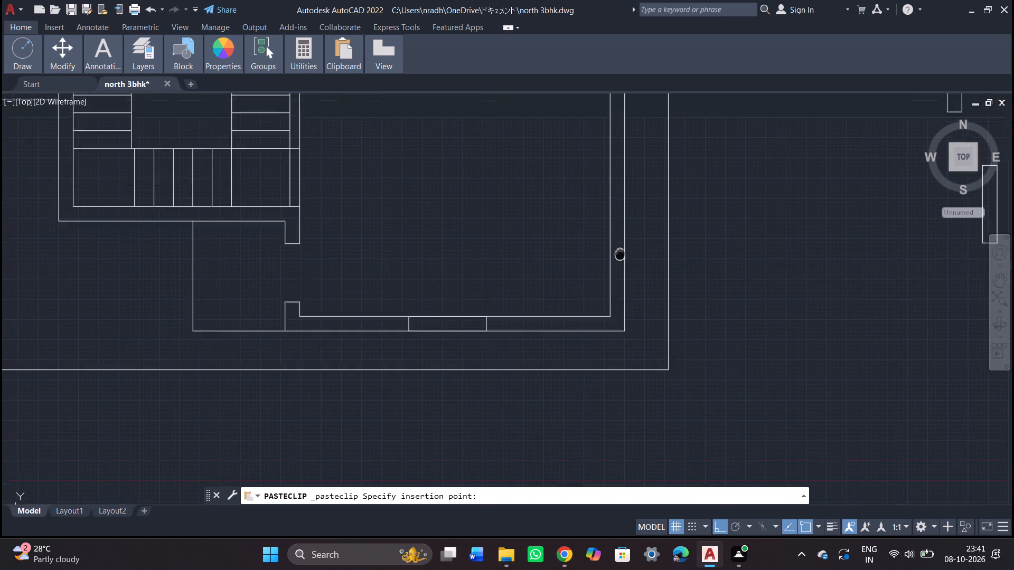
pyautogui.moveTo(620, 257); pyautogui.dragTo(621, 315, button='middle')
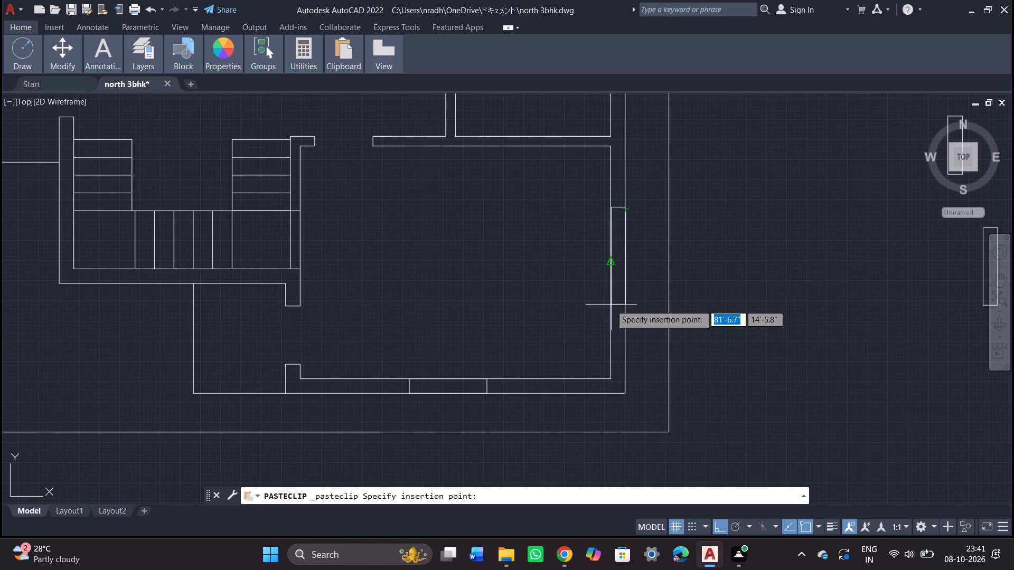
pyautogui.scroll(2, 611, 303)
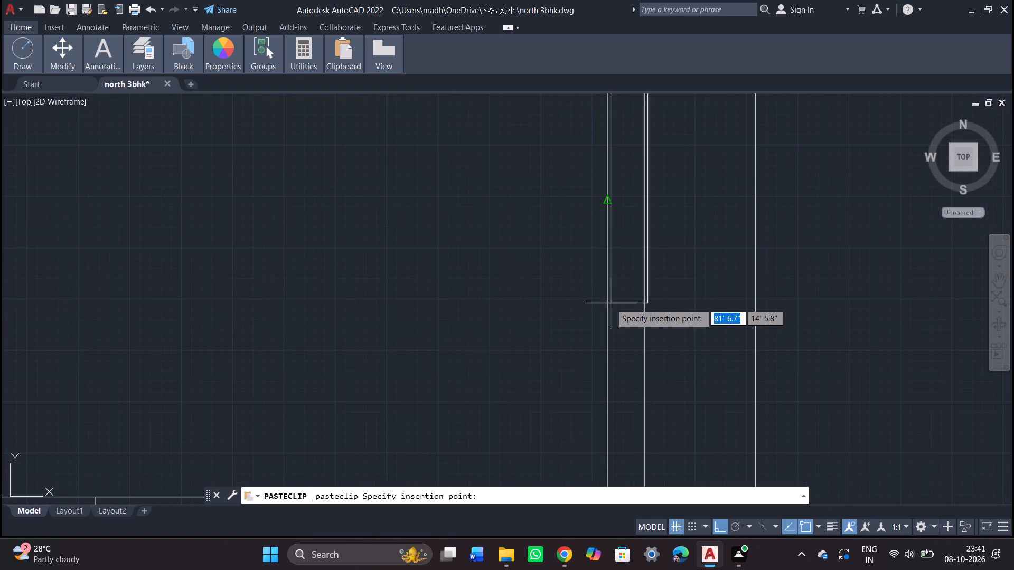
pyautogui.scroll(-1, 606, 313)
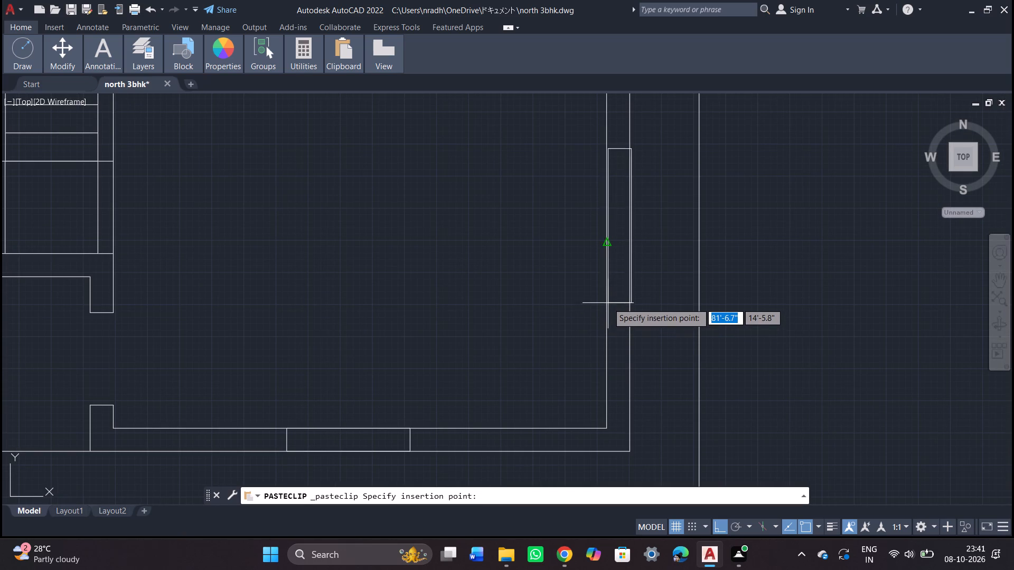
pyautogui.scroll(1, 608, 314)
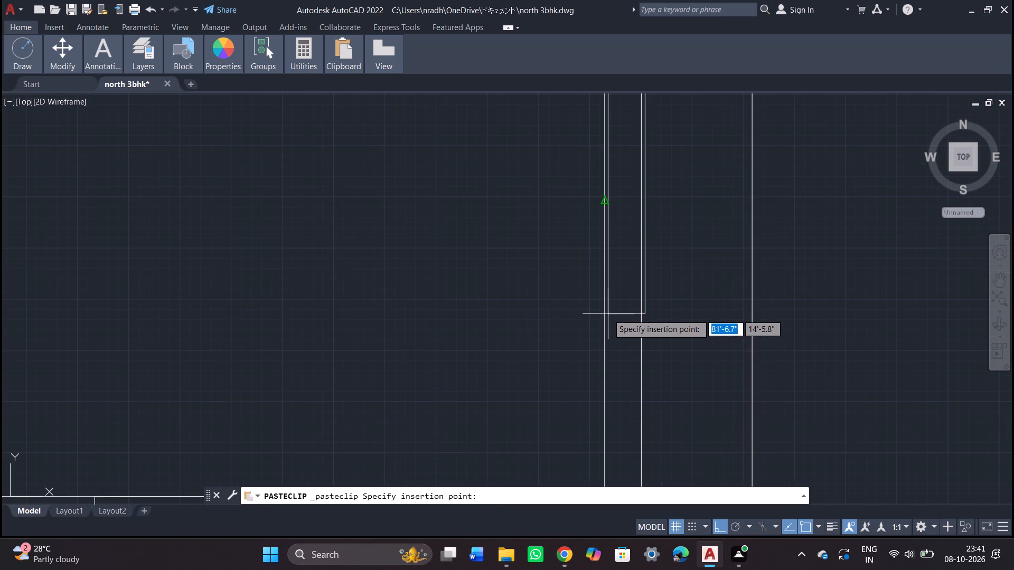
pyautogui.scroll(-2, 607, 310)
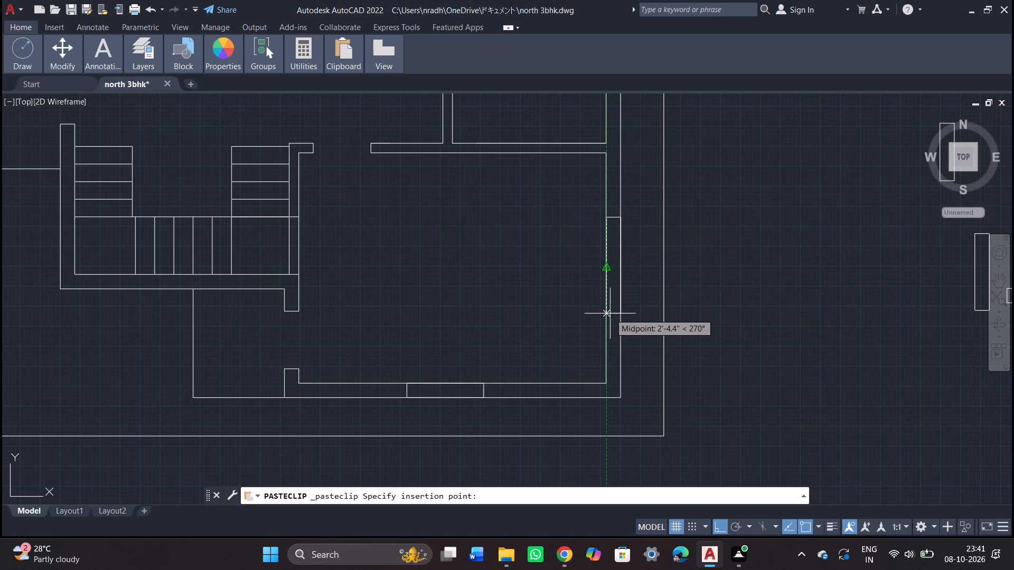
pyautogui.click(610, 313)
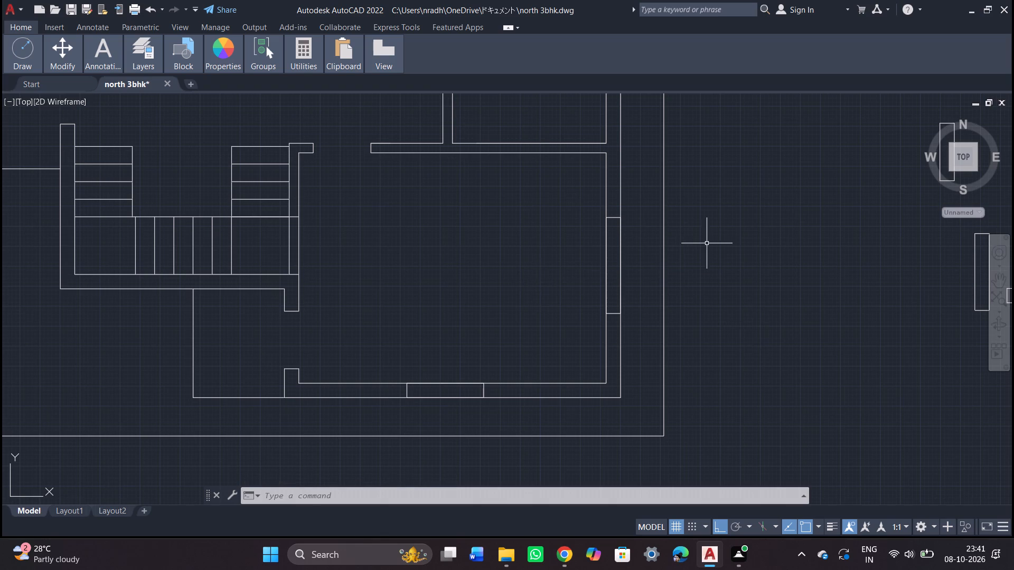
# Copy the northernmost short vertical window rectangle into the small east room's east wall, inserting it about 1'-10" below the inner line's midpoint.
pyautogui.scroll(-3, 707, 243)
pyautogui.moveTo(720, 236); pyautogui.dragTo(577, 284, button='middle')
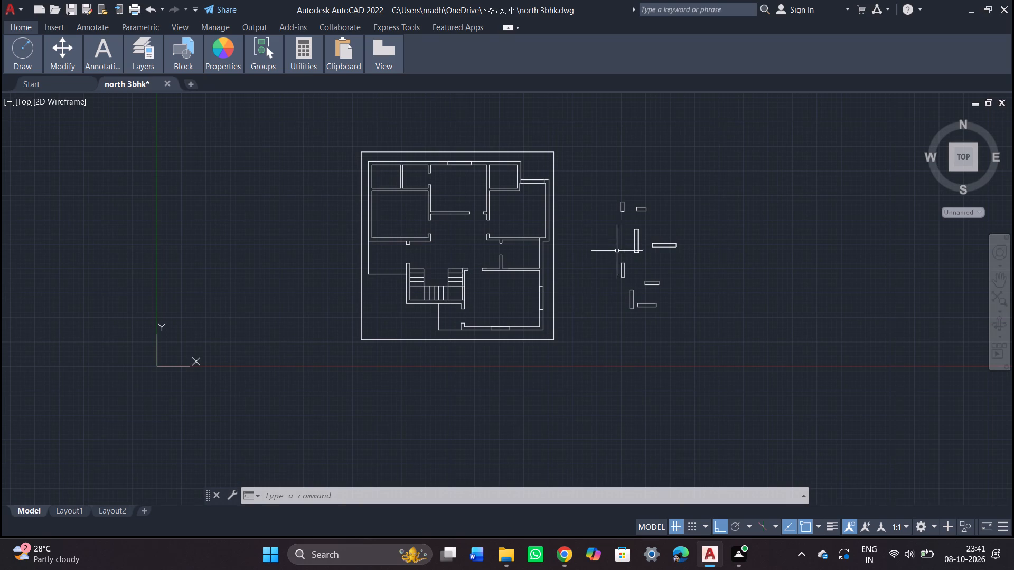
pyautogui.click(621, 209)
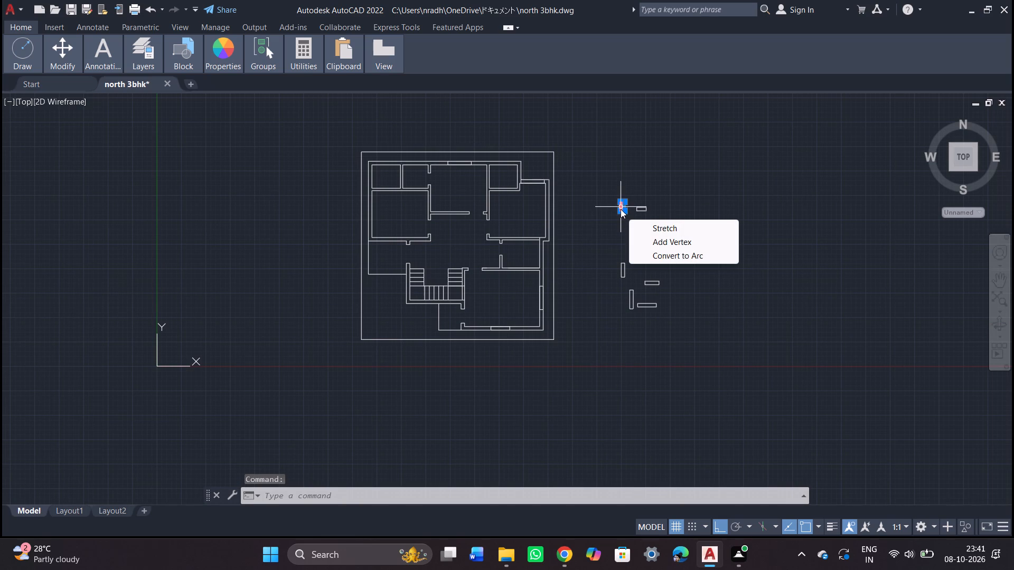
pyautogui.hotkey('ctrl', 'c')
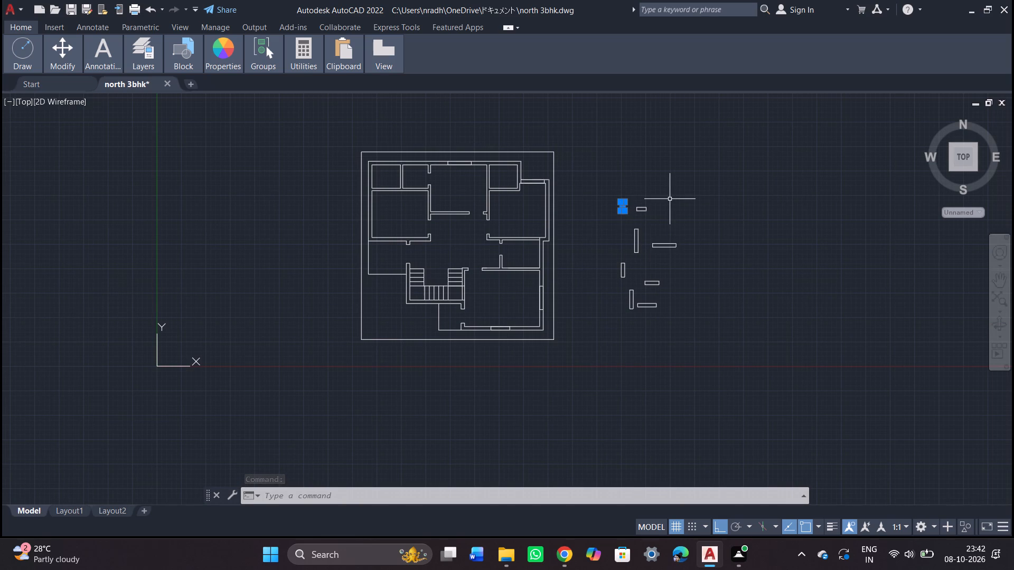
pyautogui.hotkey('ctrl', 'c')
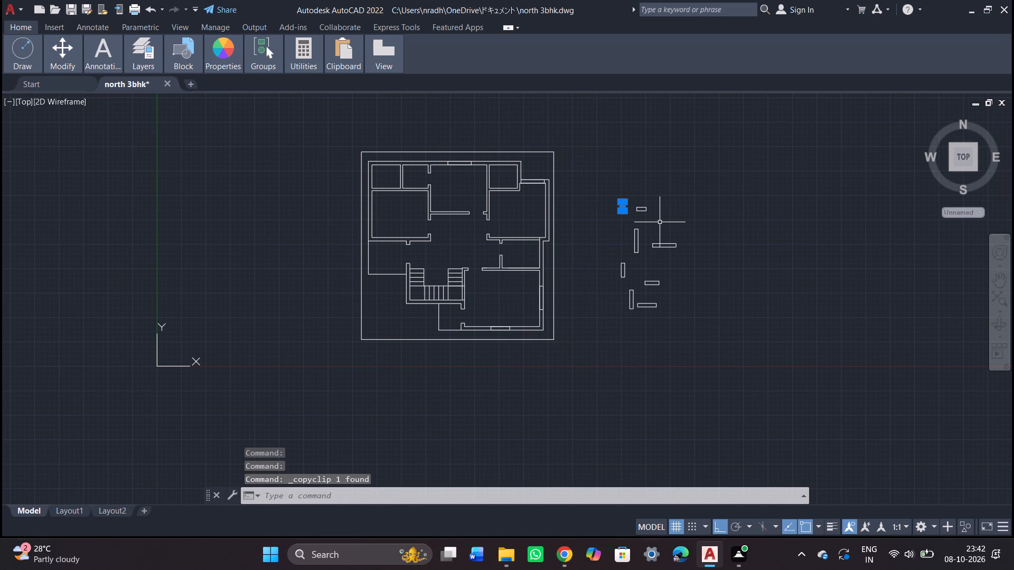
pyautogui.hotkey('ctrl', 'v')
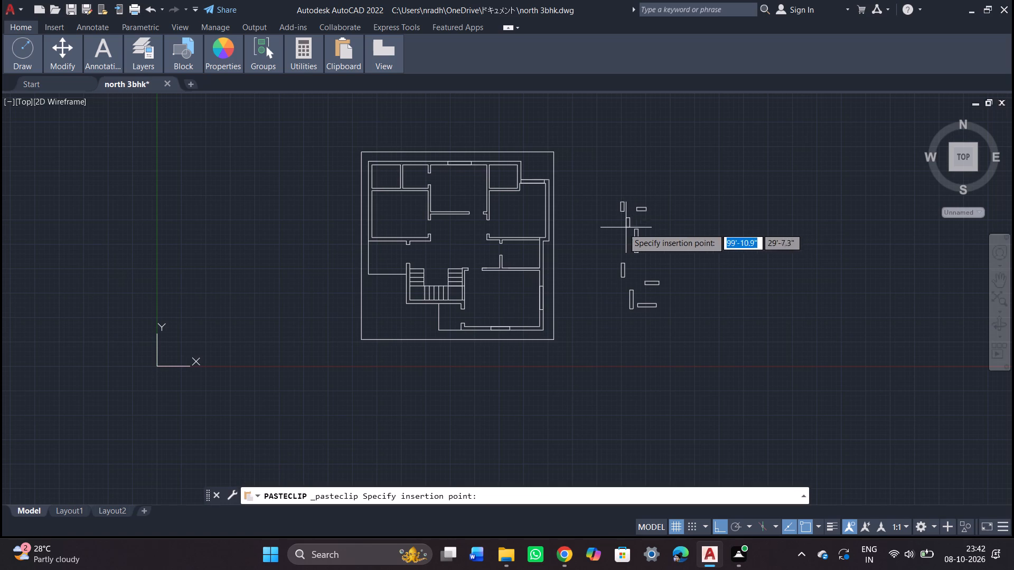
pyautogui.scroll(4, 553, 229)
pyautogui.moveTo(407, 198); pyautogui.dragTo(408, 198, button='middle')
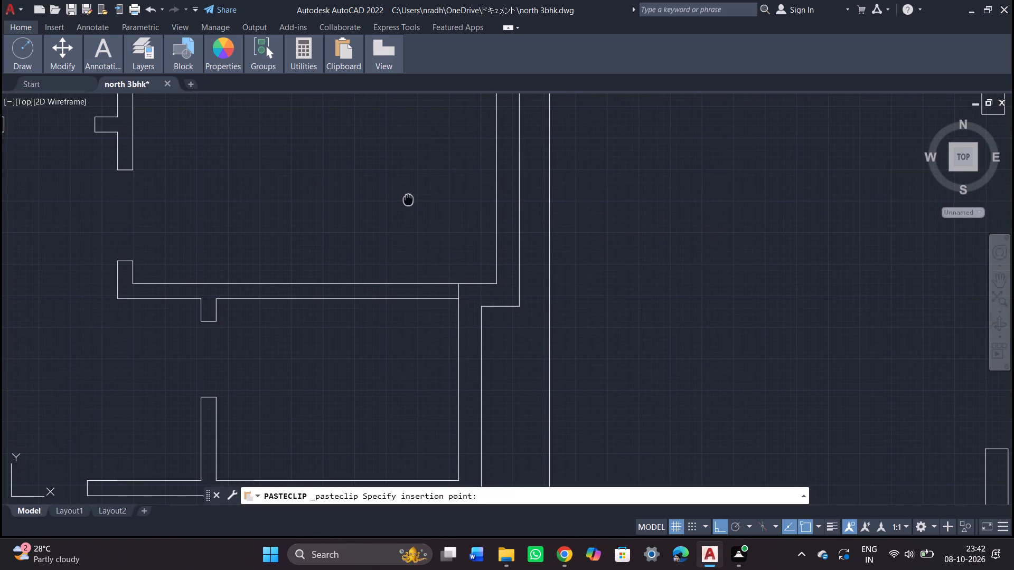
pyautogui.moveTo(408, 198); pyautogui.dragTo(465, 0, button='middle')
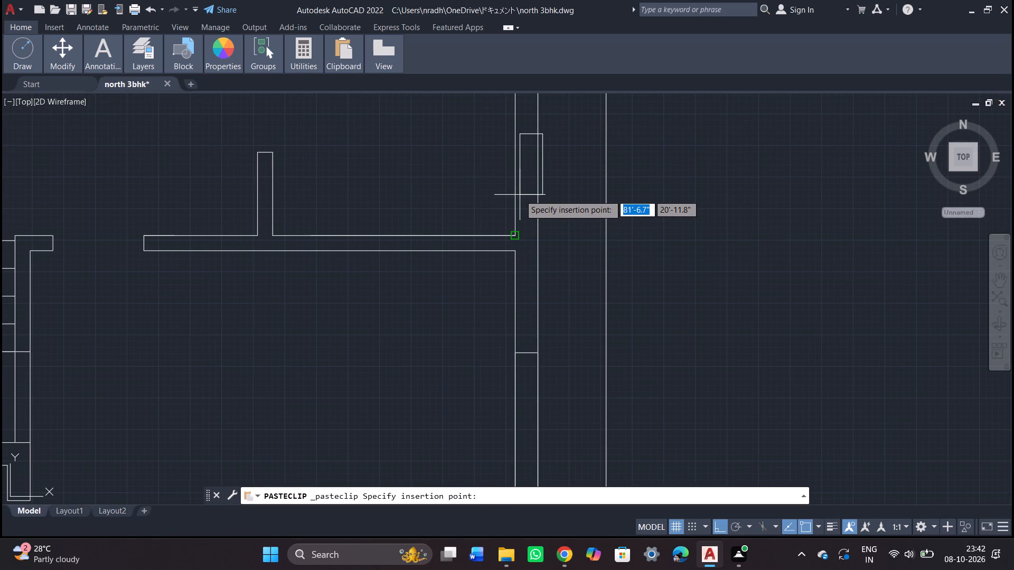
pyautogui.scroll(-1, 520, 195)
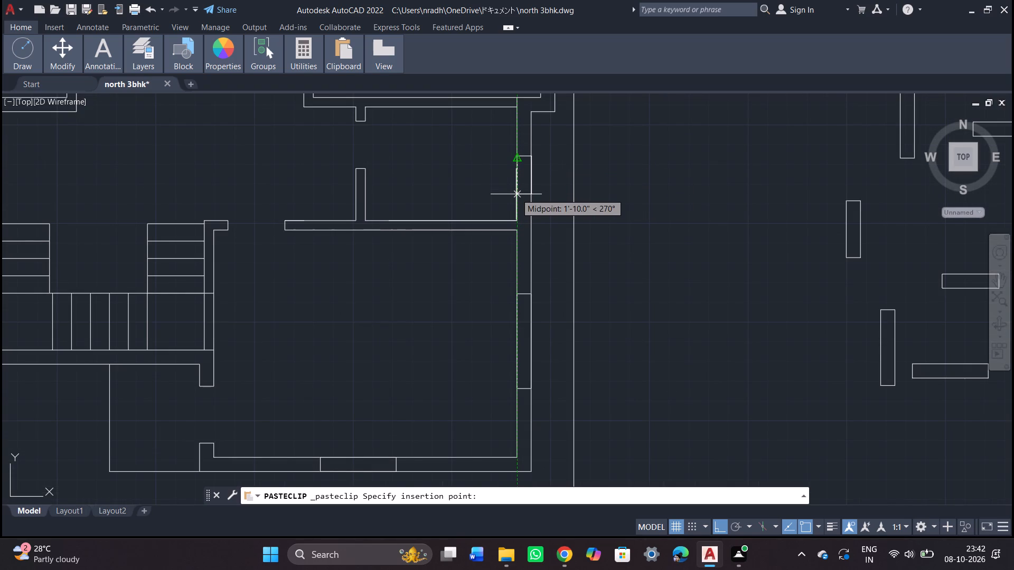
pyautogui.click(516, 195)
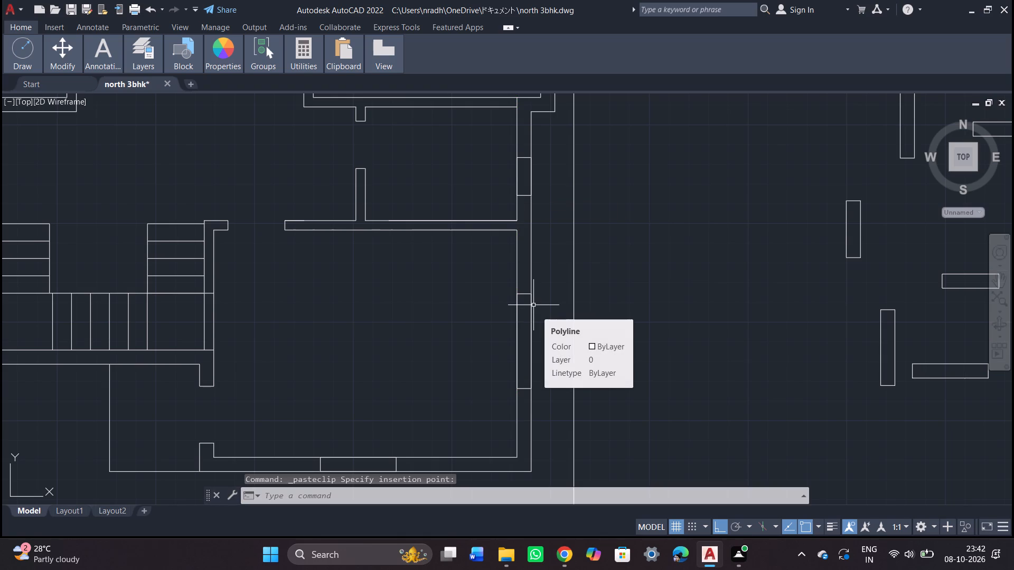
pyautogui.press('Escape')
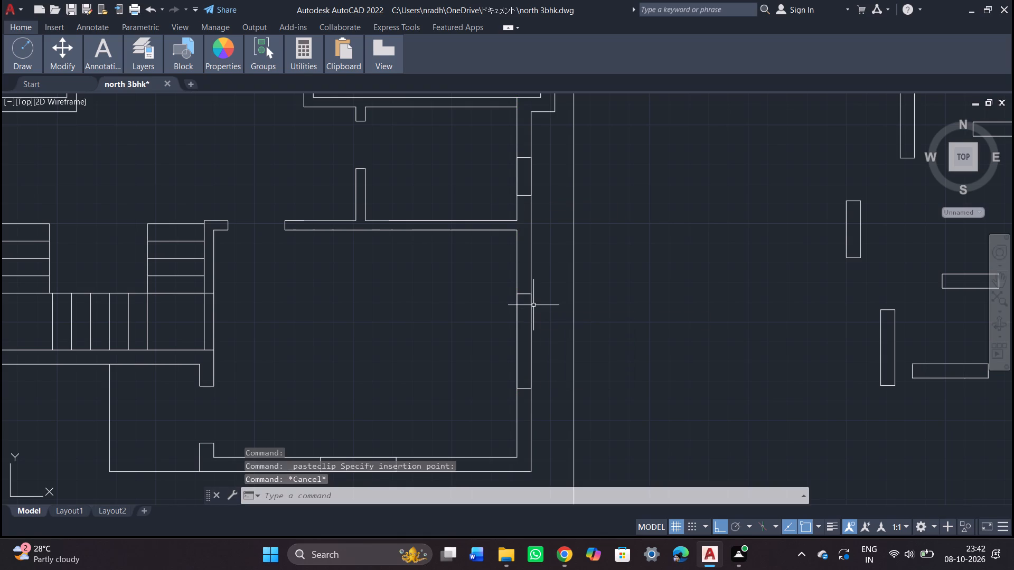
# Place another copy of the short vertical window rectangle in the east wall of the small room beside the top central room.
pyautogui.hotkey('ctrl', 'v')
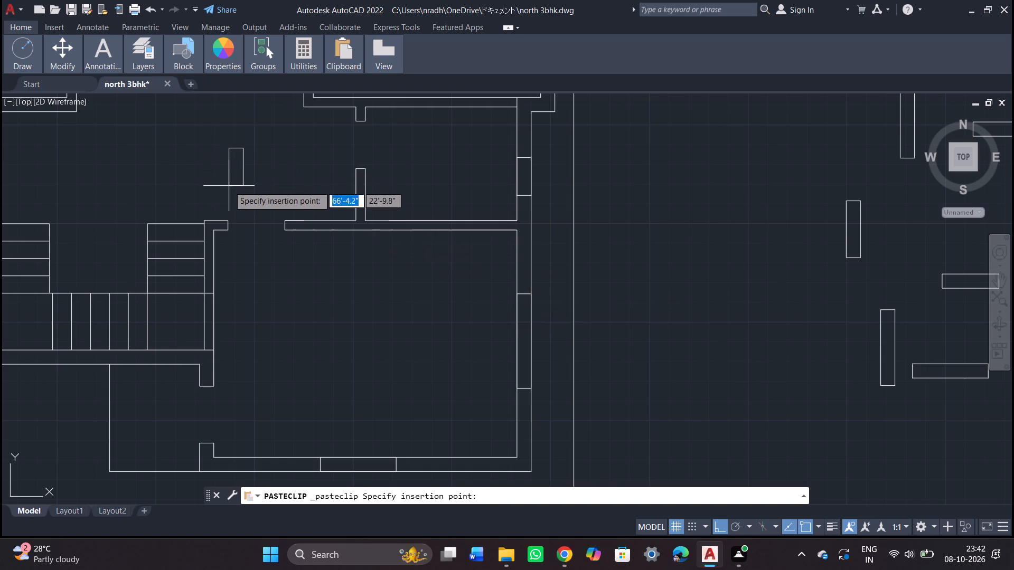
pyautogui.scroll(-2, 233, 188)
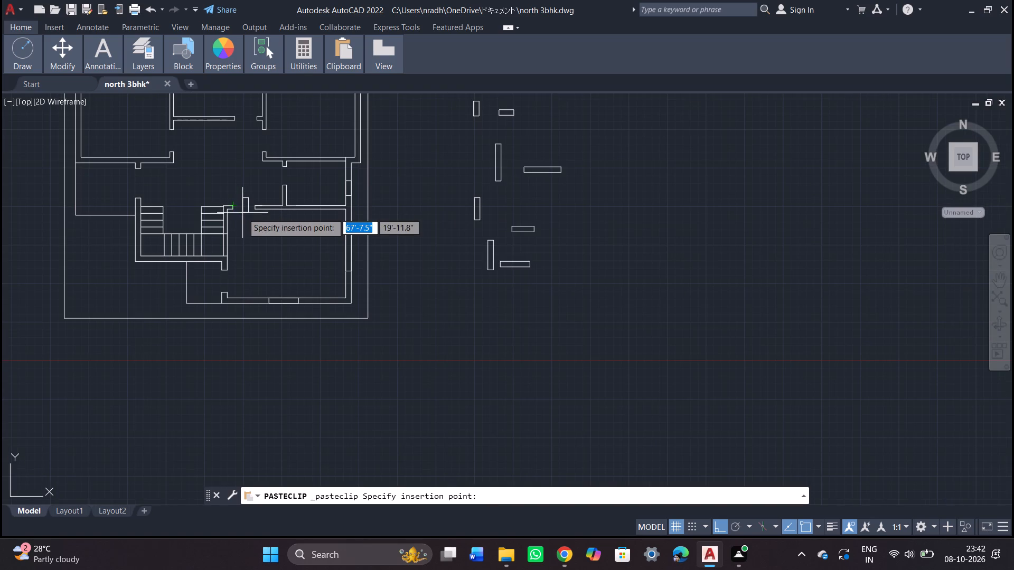
pyautogui.moveTo(318, 170); pyautogui.dragTo(322, 364, button='middle')
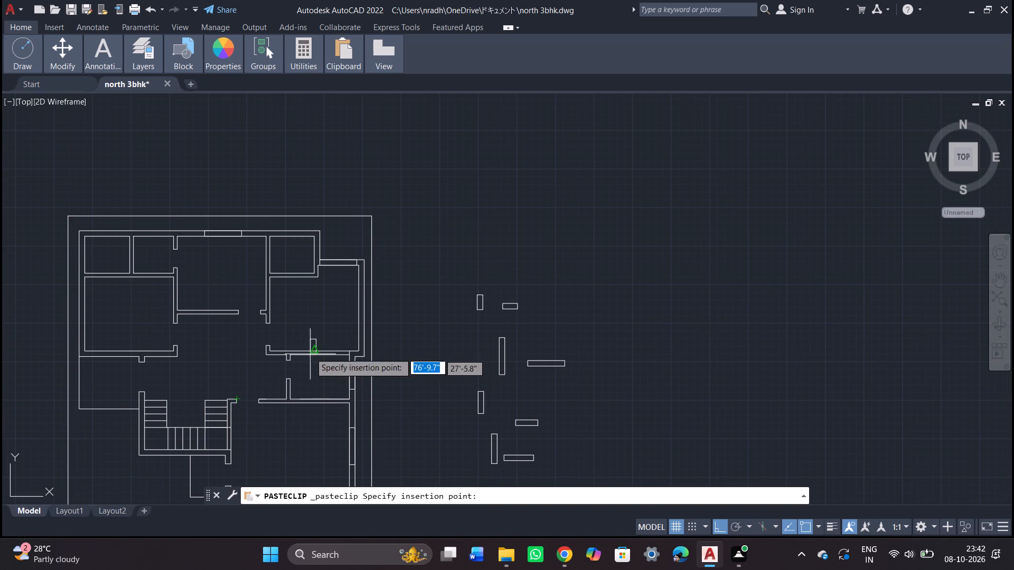
pyautogui.scroll(5, 313, 252)
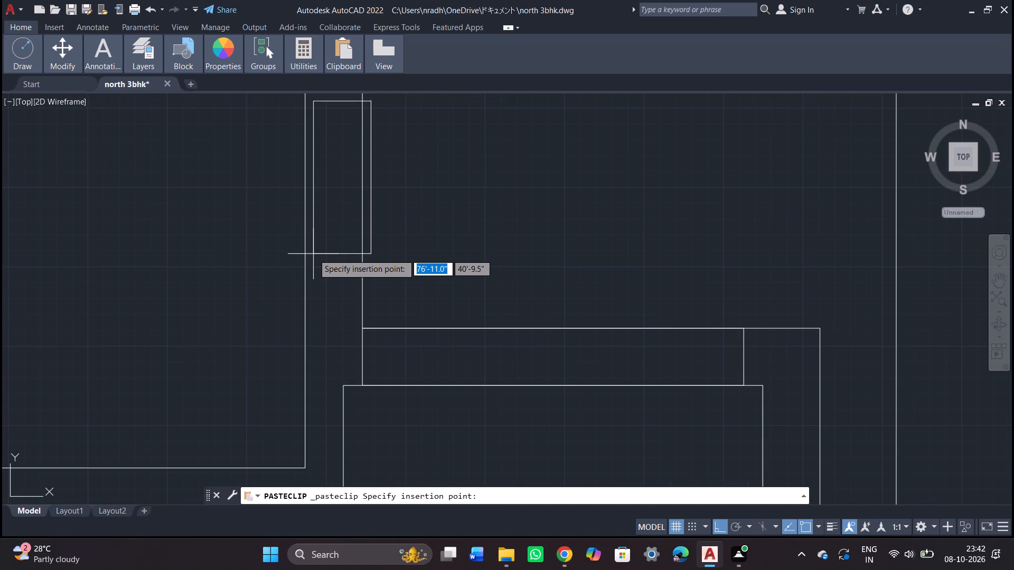
pyautogui.click(305, 279)
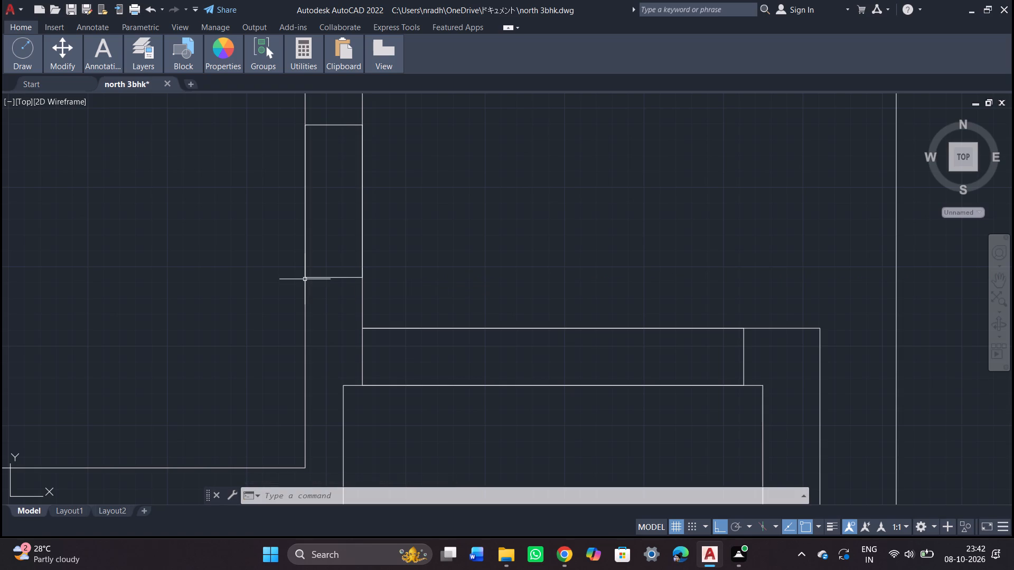
pyautogui.press('Escape')
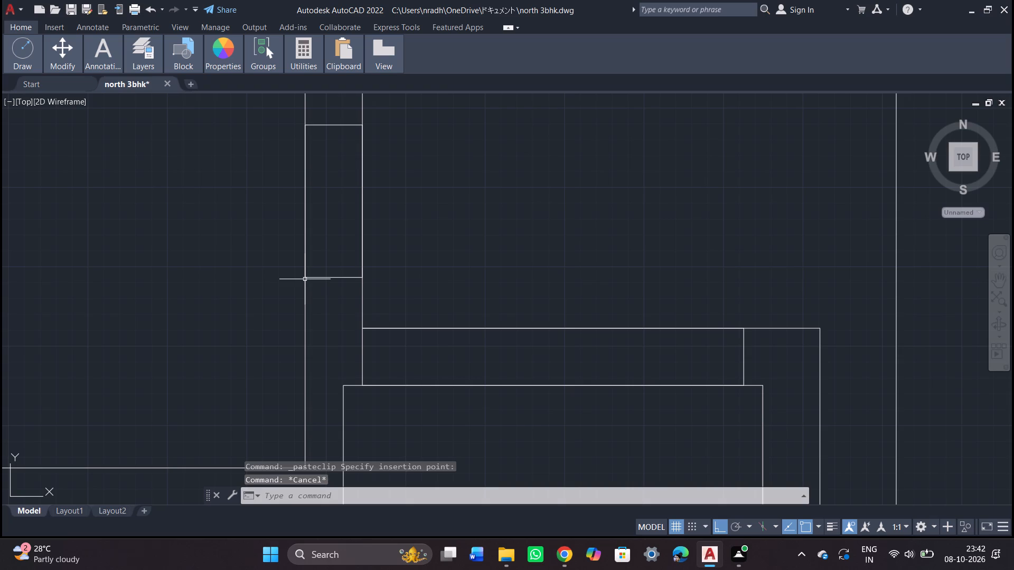
# Copy the shortest loose horizontal window rectangle into the north wall of the small room west of the top central room, about 1'-11.8" west of the inner line's midpoint.
pyautogui.scroll(-3, 274, 283)
pyautogui.moveTo(748, 410); pyautogui.dragTo(746, 407, button='middle')
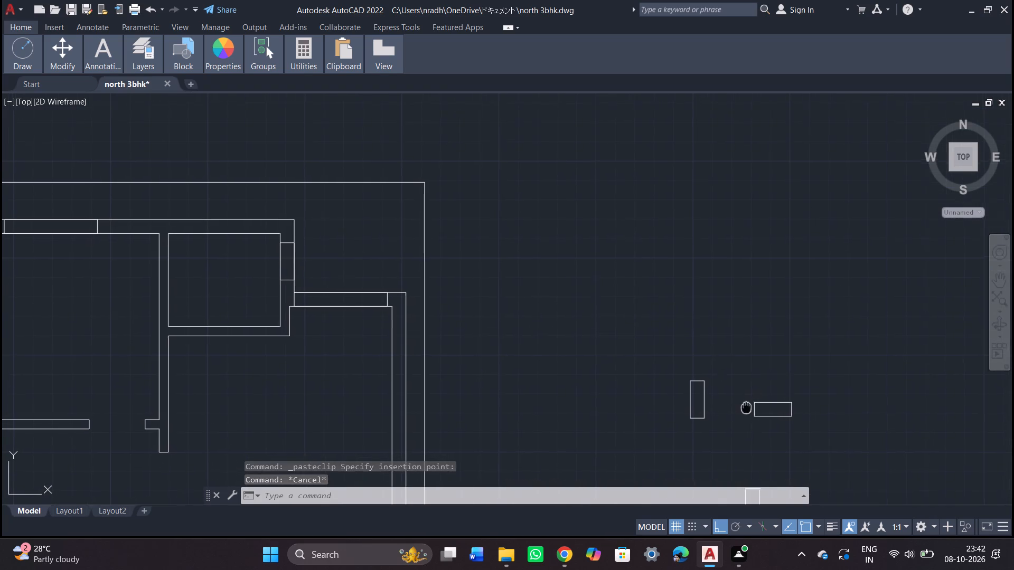
pyautogui.moveTo(746, 407); pyautogui.dragTo(727, 151, button='middle')
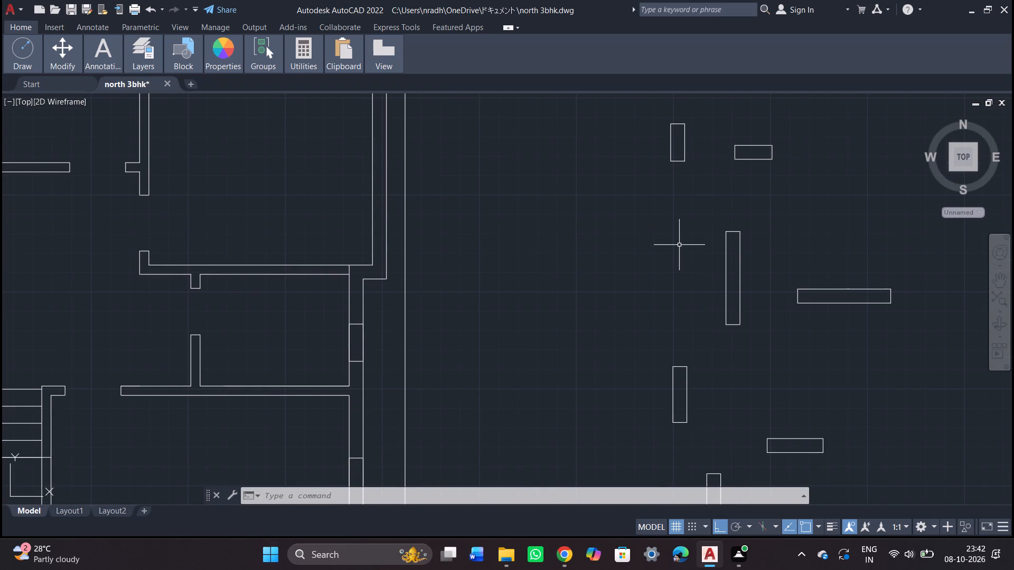
pyautogui.click(757, 159)
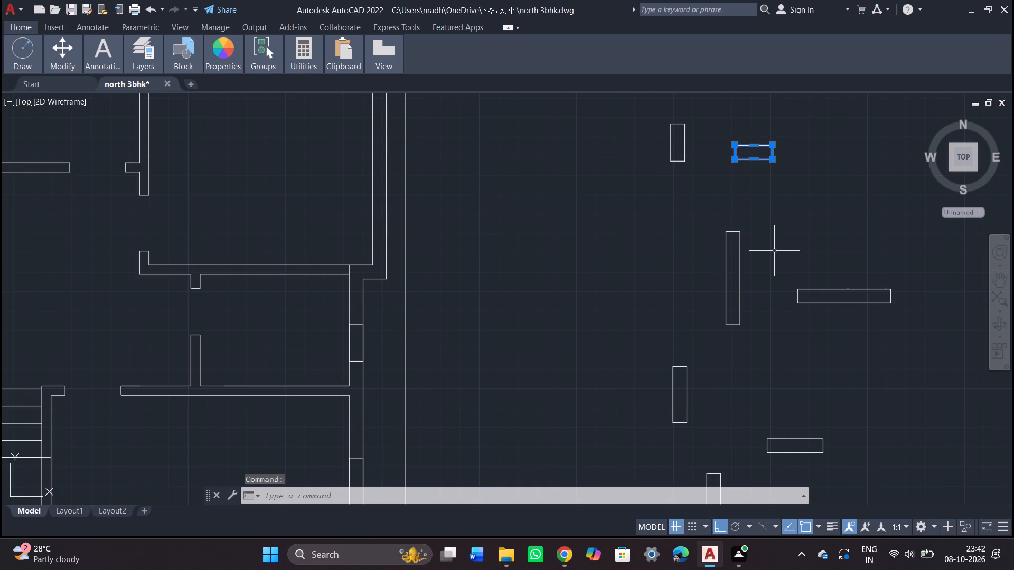
pyautogui.hotkey('ctrl', 'c')
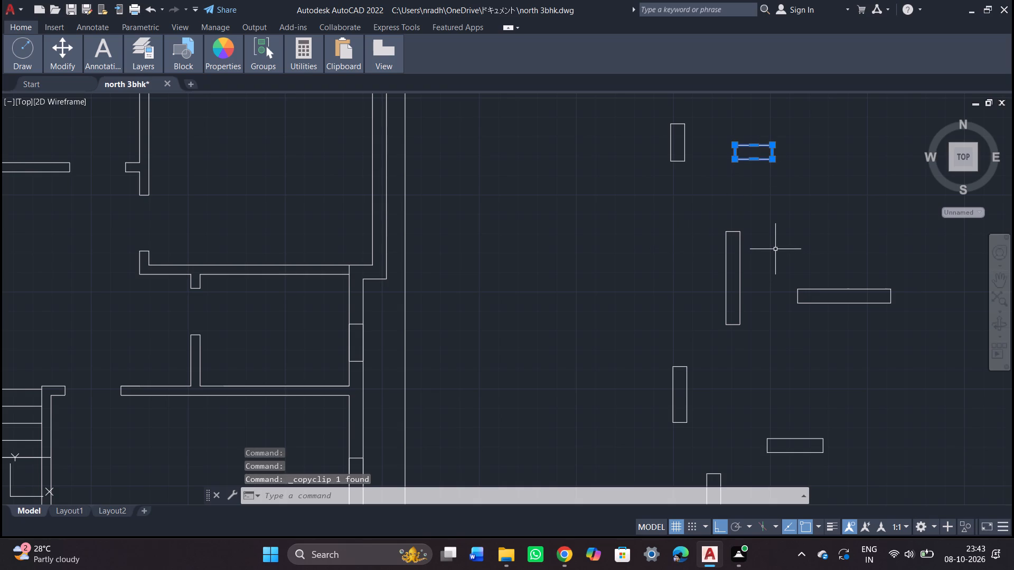
pyautogui.hotkey('ctrl', 'v')
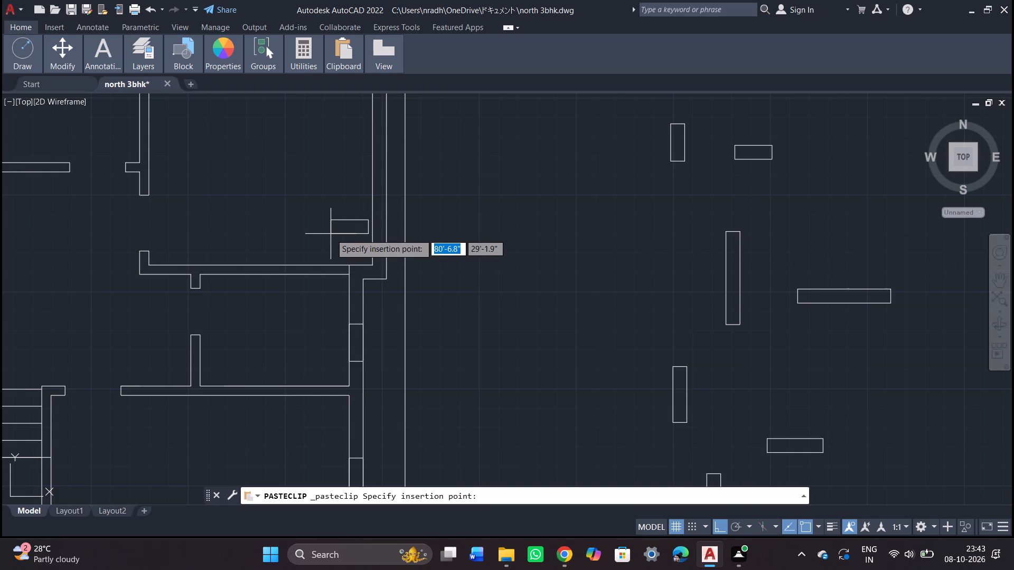
pyautogui.scroll(-2, 331, 234)
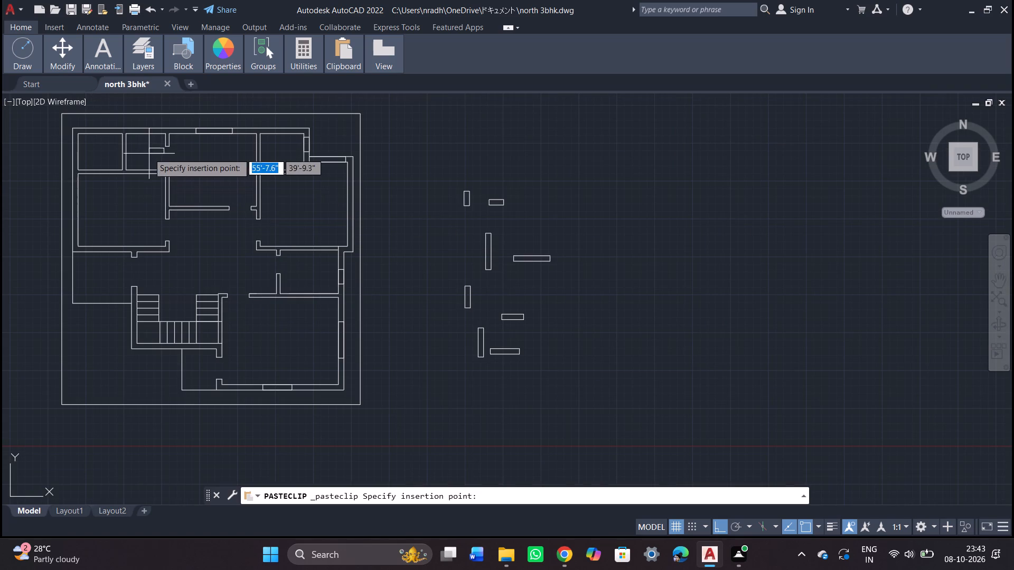
pyautogui.moveTo(148, 150); pyautogui.dragTo(242, 235, button='middle')
pyautogui.scroll(4, 250, 230)
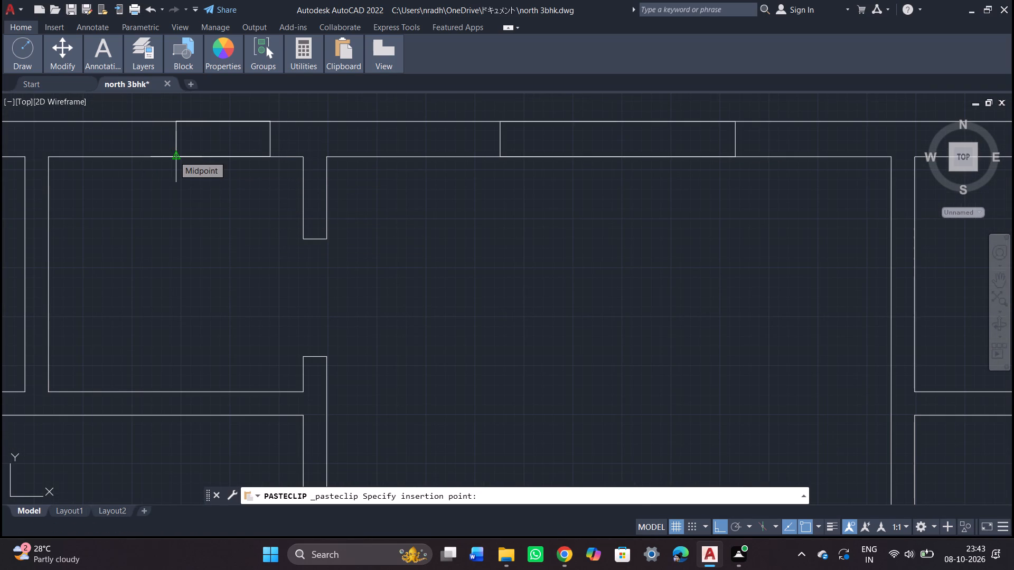
pyautogui.click(82, 156)
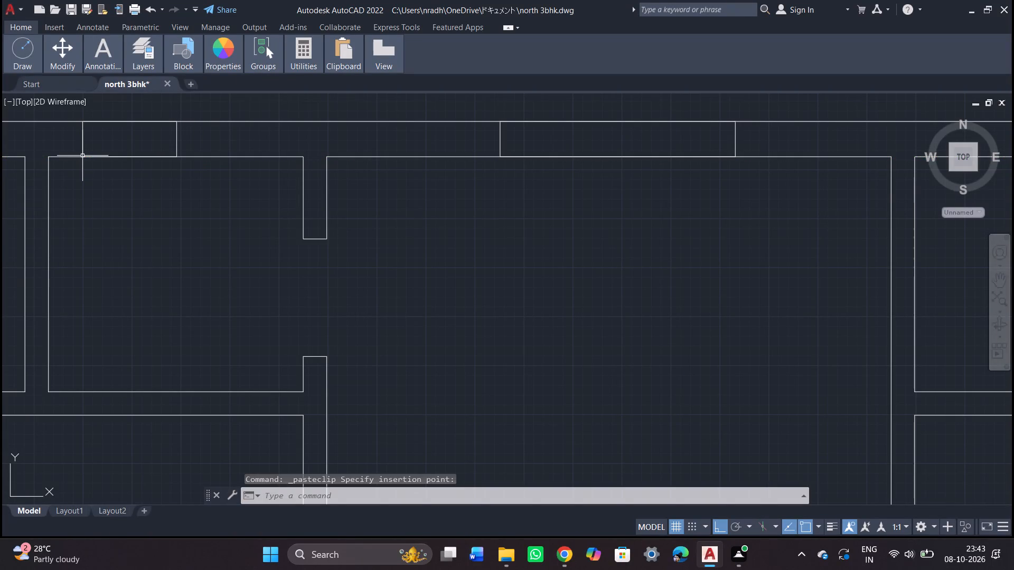
# Copy the second-shortest loose horizontal window rectangle into the staircase's south wall, starting in line with the stairwell's inner west wall face.
pyautogui.scroll(-2, 184, 206)
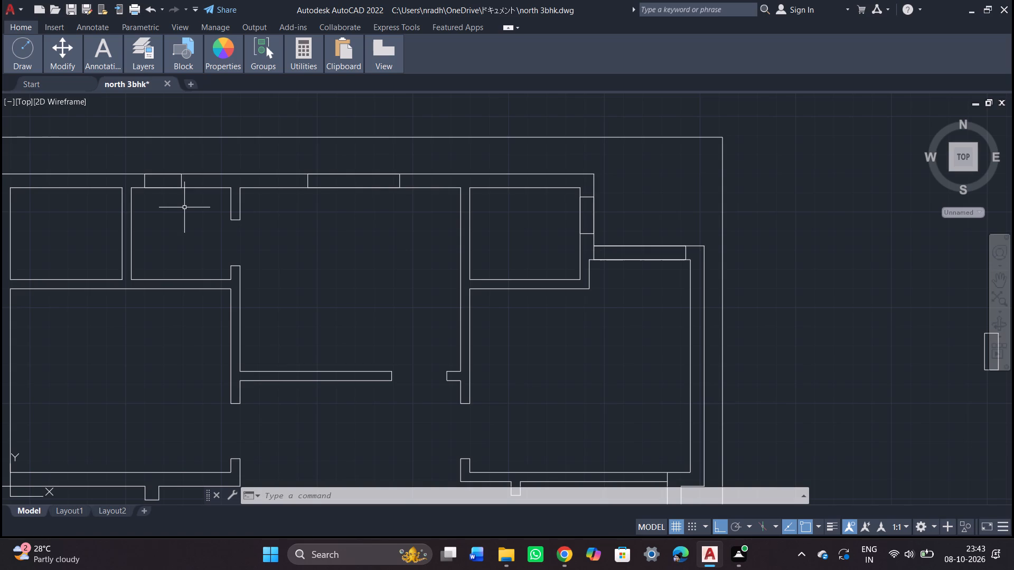
pyautogui.scroll(-2, 772, 362)
pyautogui.moveTo(772, 362); pyautogui.dragTo(588, 194, button='middle')
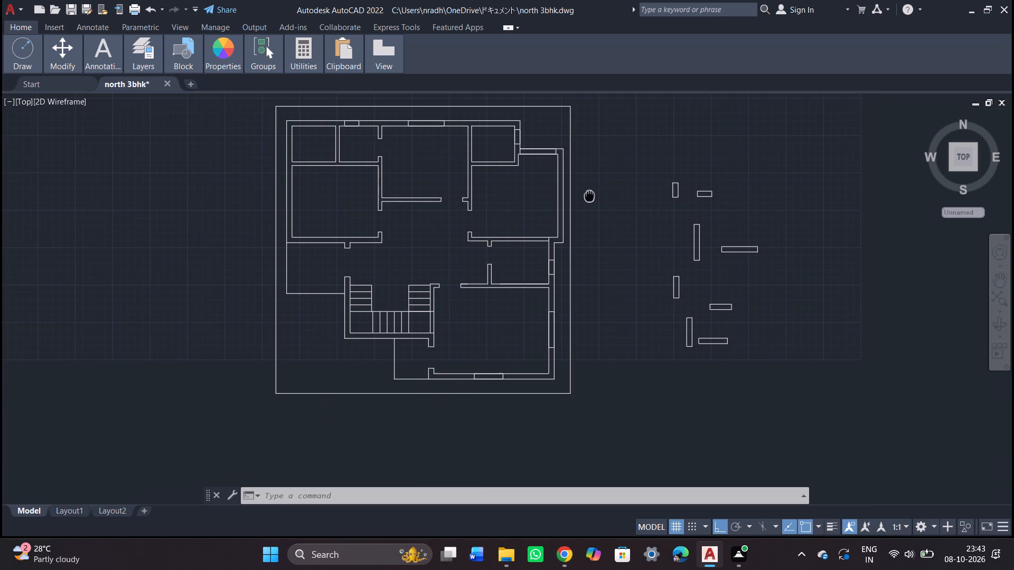
pyautogui.moveTo(588, 194); pyautogui.dragTo(584, 193, button='middle')
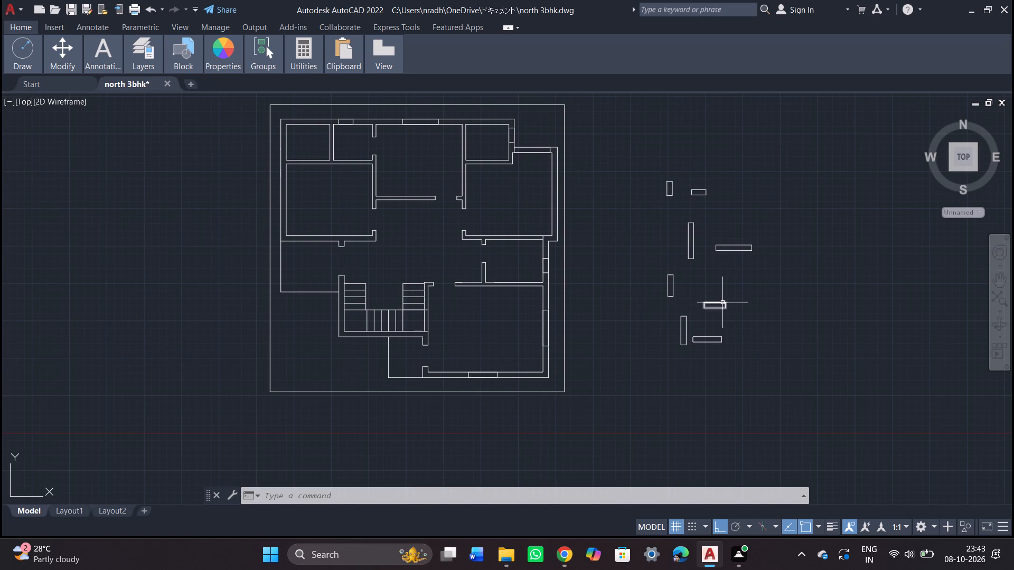
pyautogui.click(721, 306)
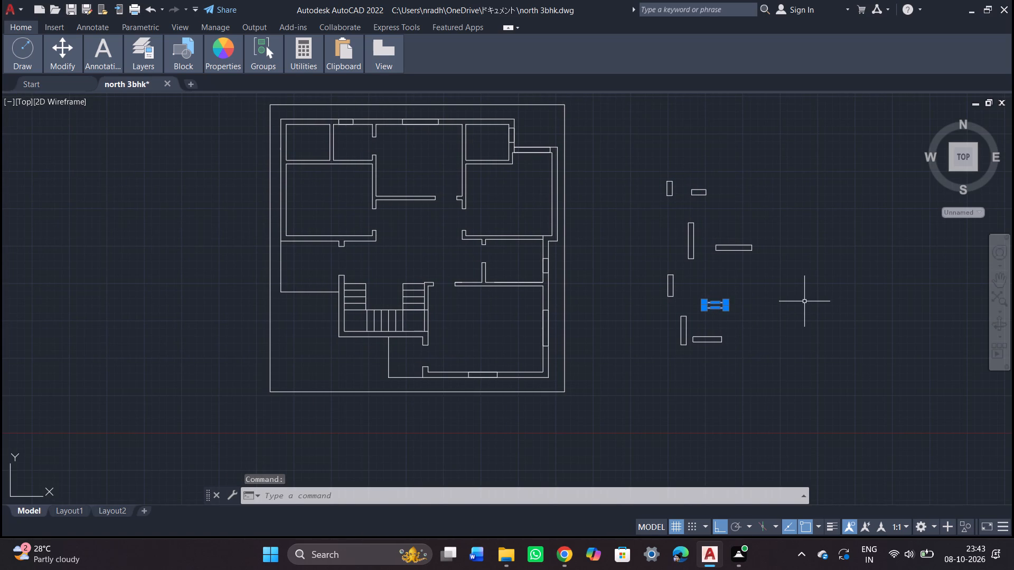
pyautogui.hotkey('ctrl', 'c')
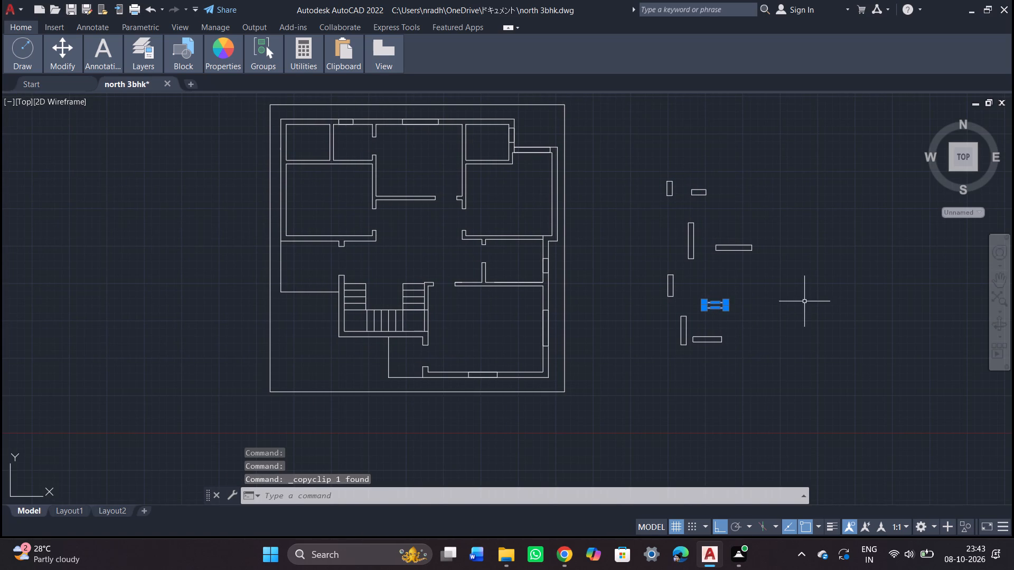
pyautogui.hotkey('ctrl', 'v')
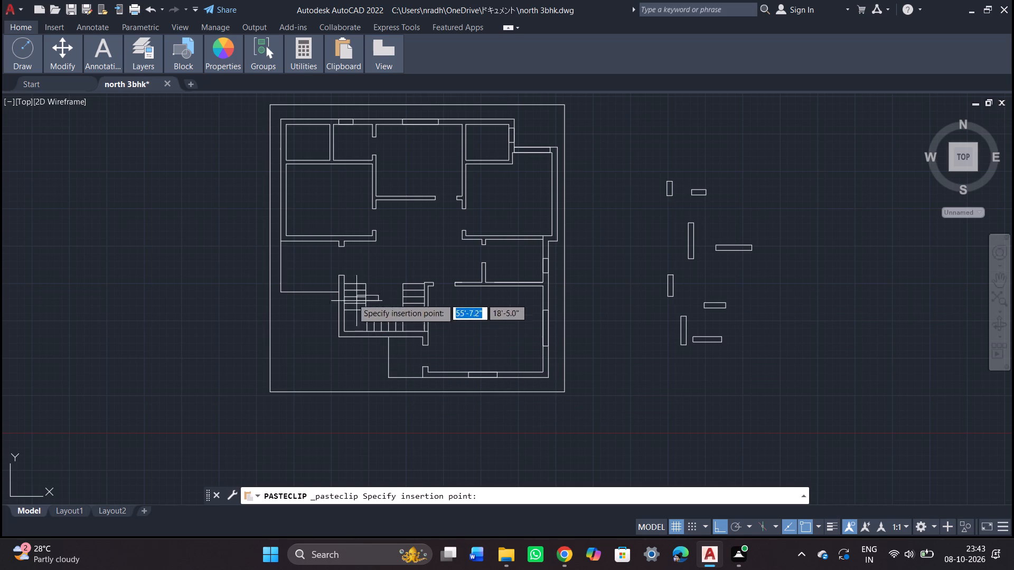
pyautogui.moveTo(289, 256); pyautogui.dragTo(295, 269, button='middle')
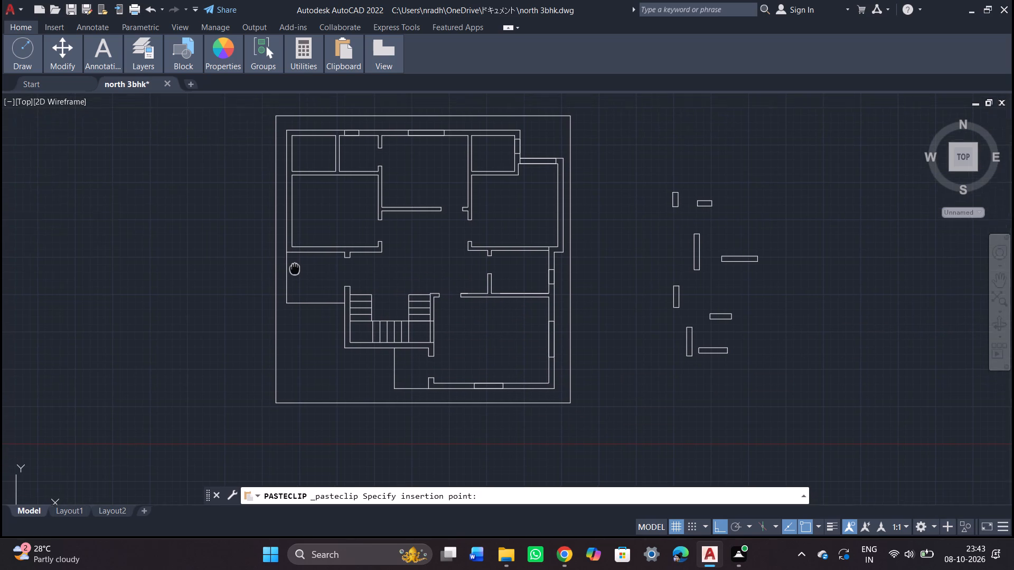
pyautogui.moveTo(295, 269); pyautogui.dragTo(295, 309, button='middle')
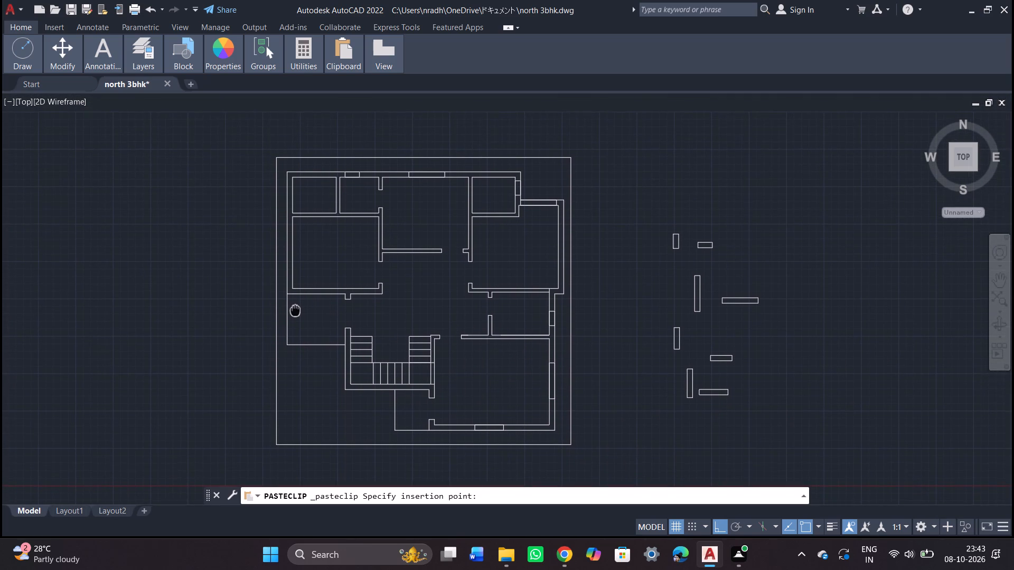
pyautogui.moveTo(295, 309); pyautogui.dragTo(277, 259, button='middle')
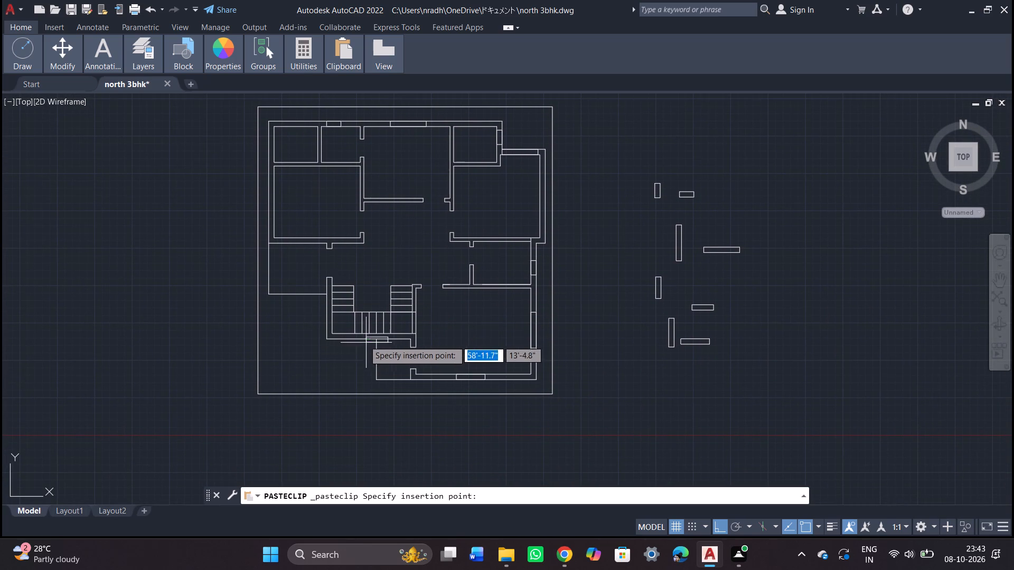
pyautogui.scroll(4, 345, 336)
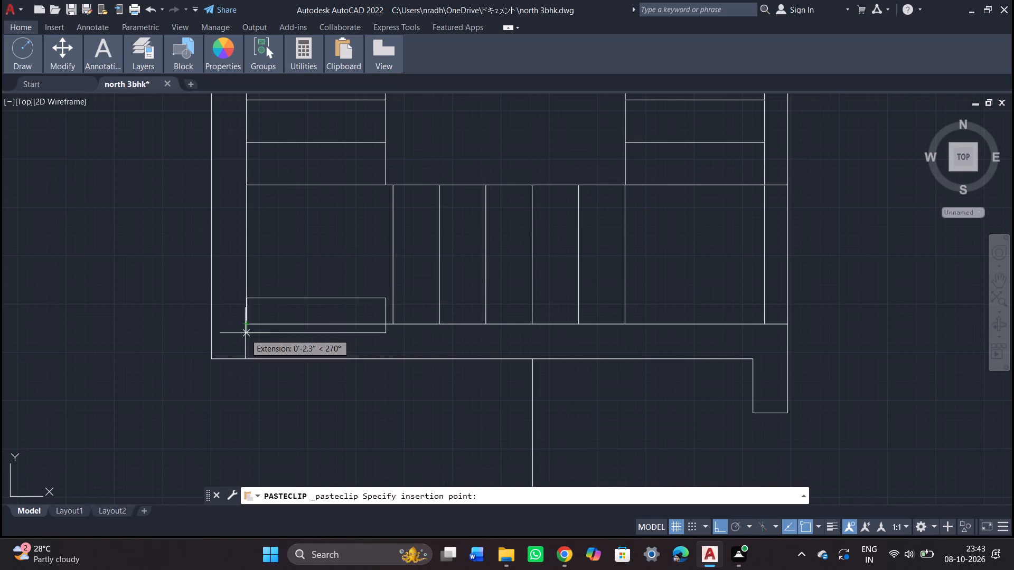
pyautogui.click(242, 359)
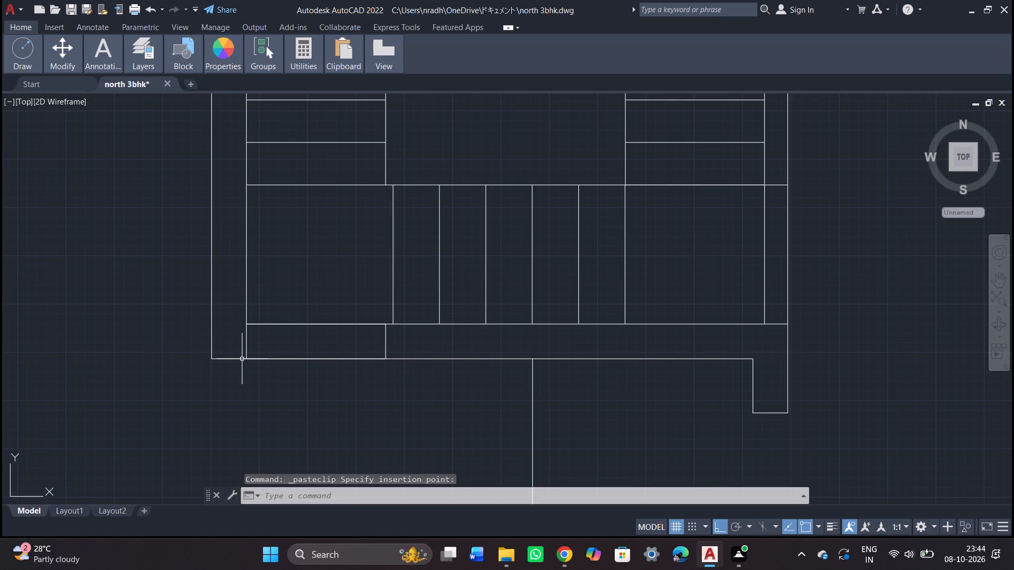
# Place another copy of that horizontal window rectangle in the west room's south wall, inserting it about 1'-5.9" west of the outer line's midpoint.
pyautogui.moveTo(142, 270); pyautogui.dragTo(161, 359, button='middle')
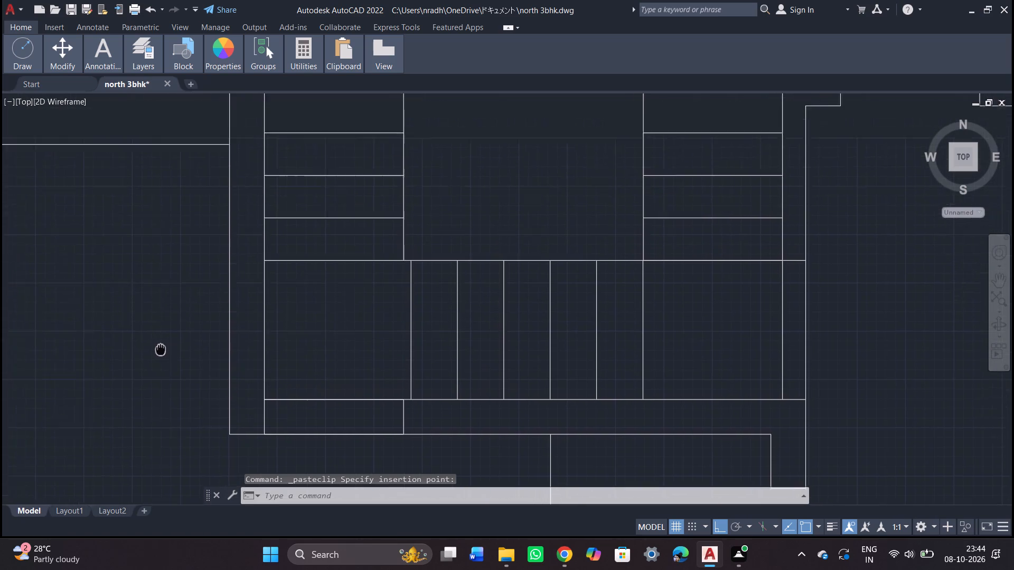
pyautogui.moveTo(161, 359); pyautogui.dragTo(177, 442, button='middle')
pyautogui.moveTo(161, 319); pyautogui.dragTo(438, 421, button='middle')
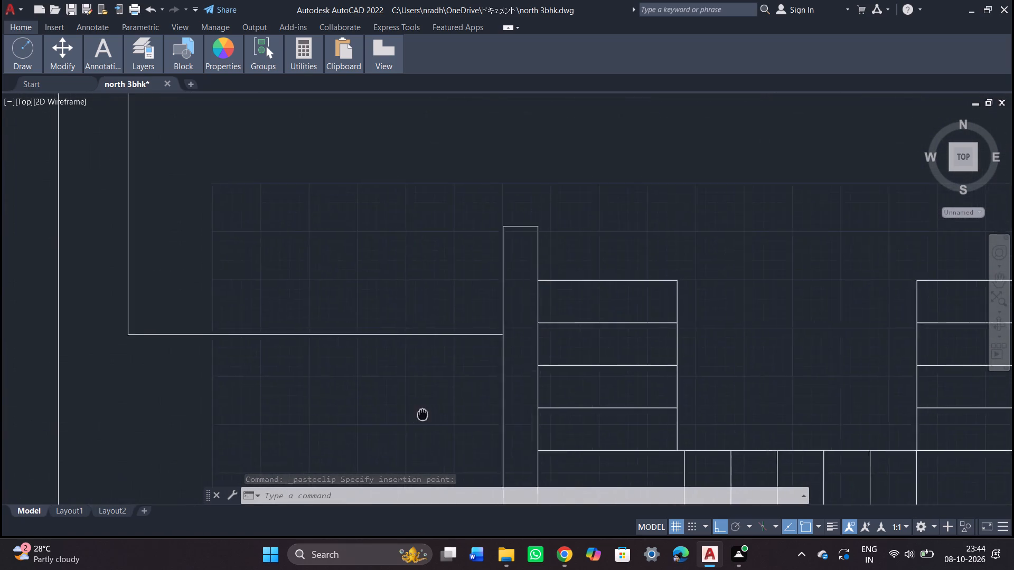
pyautogui.moveTo(438, 421); pyautogui.dragTo(452, 432, button='middle')
pyautogui.moveTo(393, 315); pyautogui.dragTo(384, 569, button='middle')
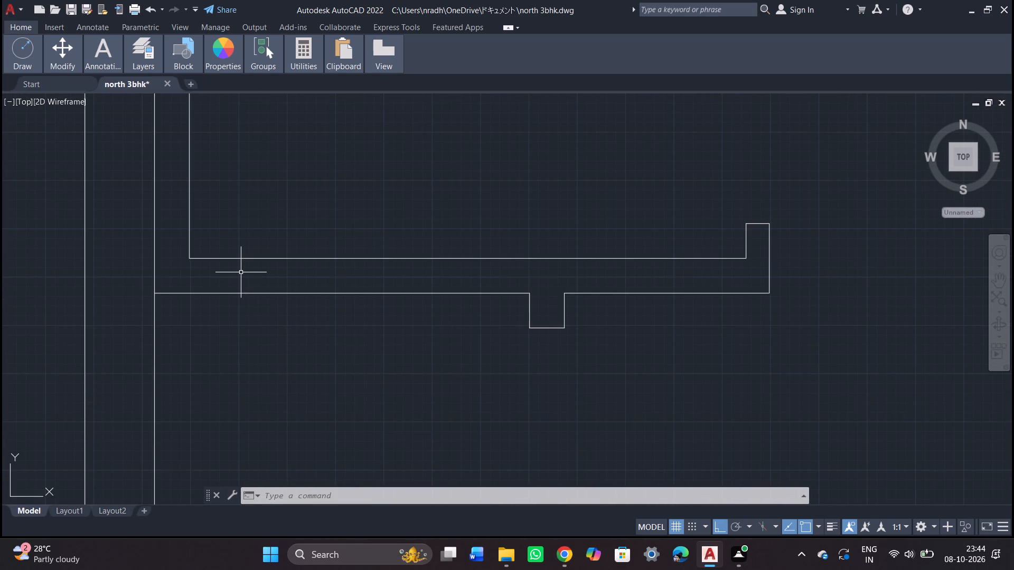
pyautogui.hotkey('ctrl', 'v')
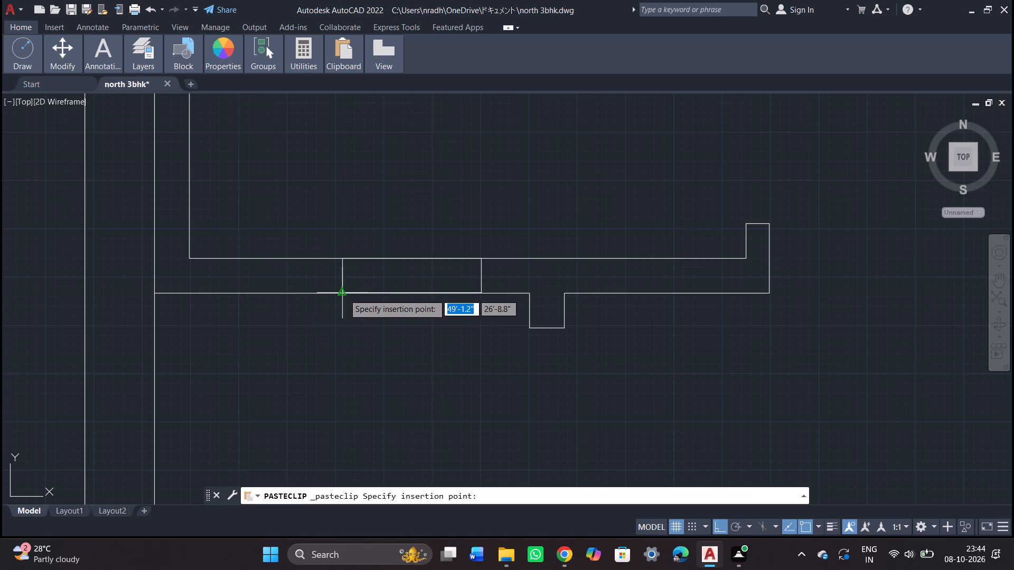
pyautogui.click(272, 299)
# Place another copy of the same horizontal window rectangle in the northwest room's north wall, about 1'-5.1" east of the inner corner.
pyautogui.moveTo(257, 220); pyautogui.dragTo(272, 290, button='middle')
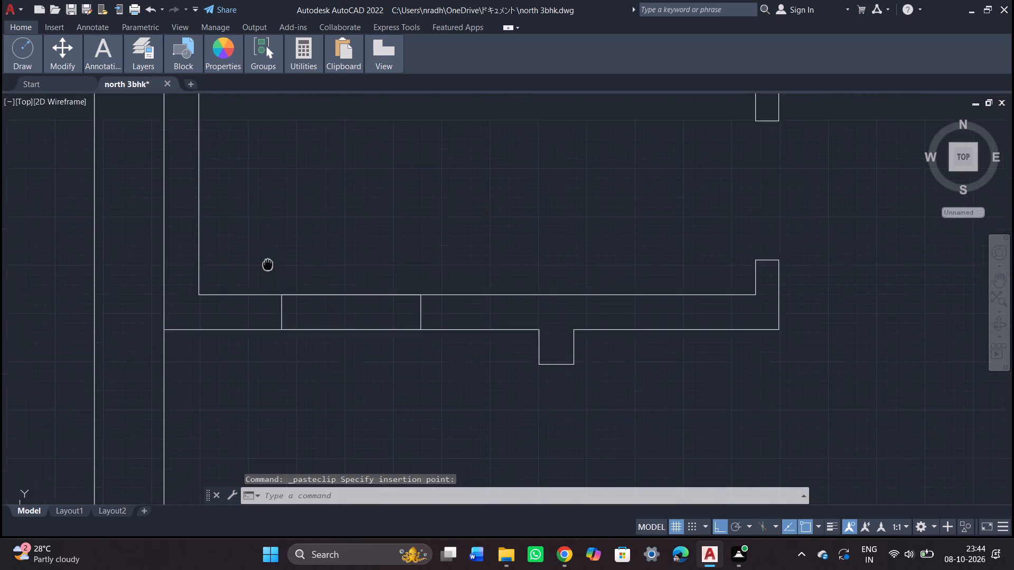
pyautogui.moveTo(272, 290); pyautogui.dragTo(308, 438, button='middle')
pyautogui.scroll(-2, 290, 359)
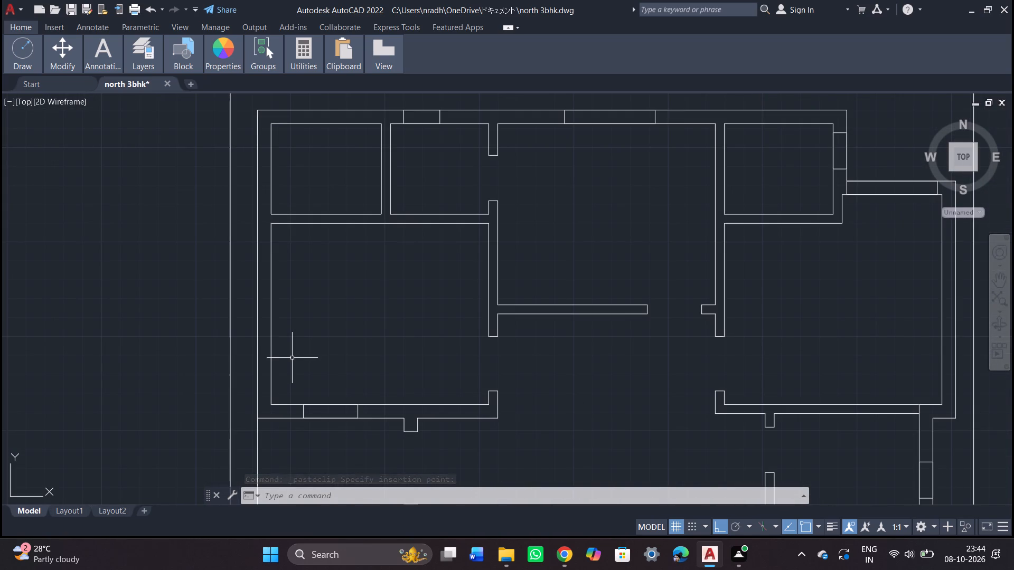
pyautogui.hotkey('ctrl', 'v')
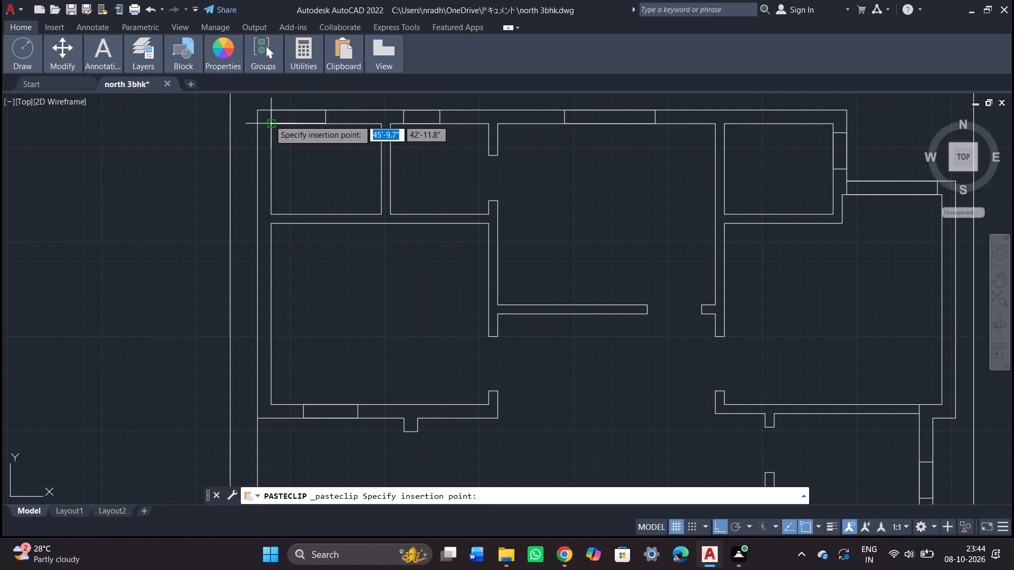
pyautogui.click(297, 125)
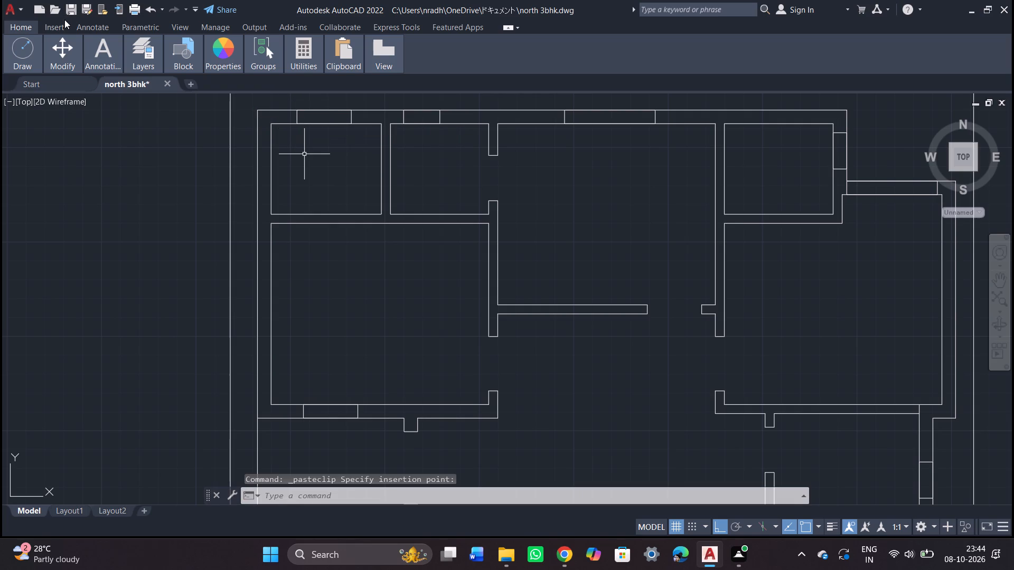
# Copy the second-shortest loose vertical window rectangle into the west room's west wall, just north of the room's inner southwest corner.
pyautogui.scroll(-2, 64, 20)
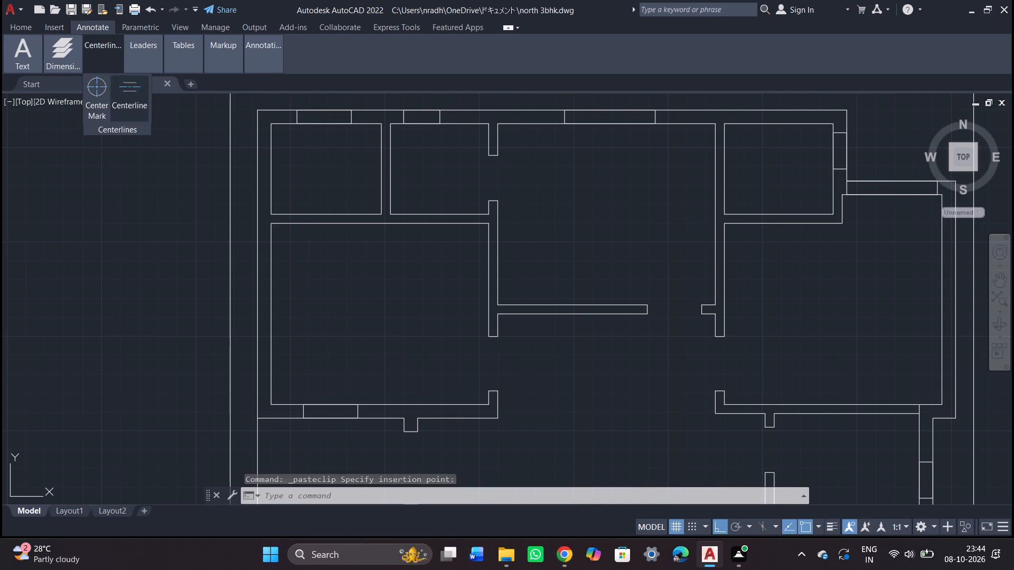
pyautogui.moveTo(331, 175); pyautogui.dragTo(228, 94, button='middle')
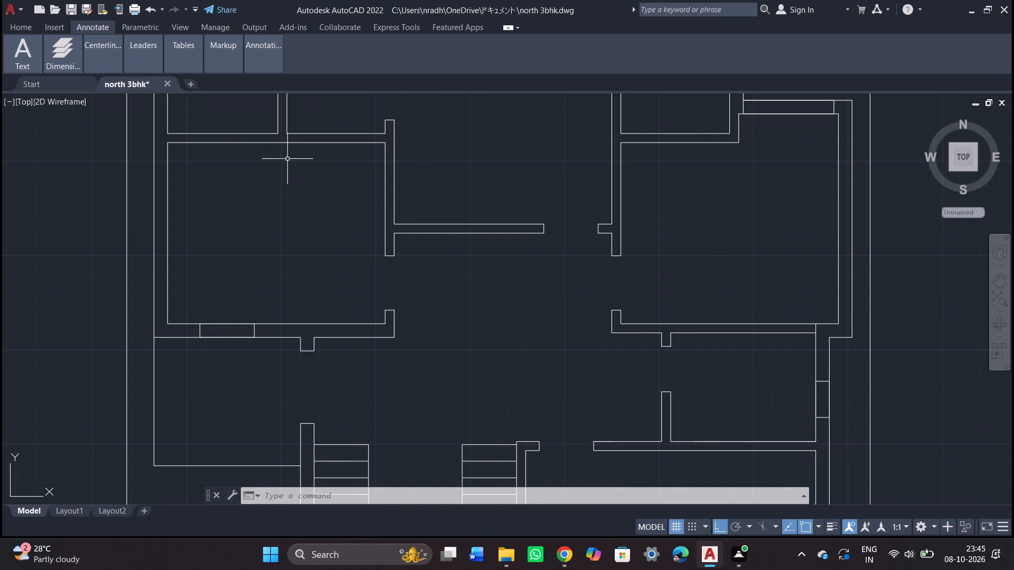
pyautogui.scroll(-2, 283, 184)
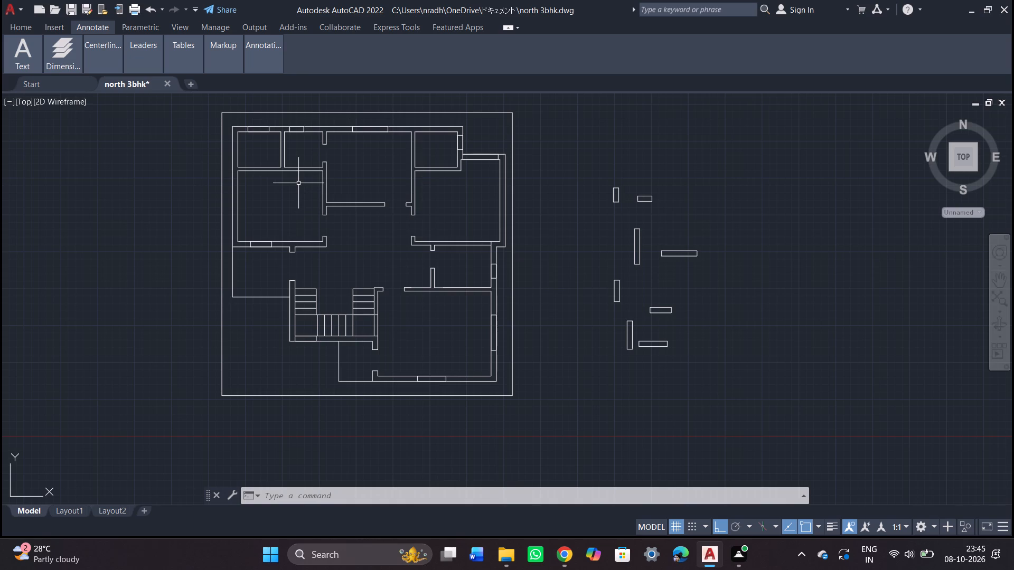
pyautogui.click(616, 298)
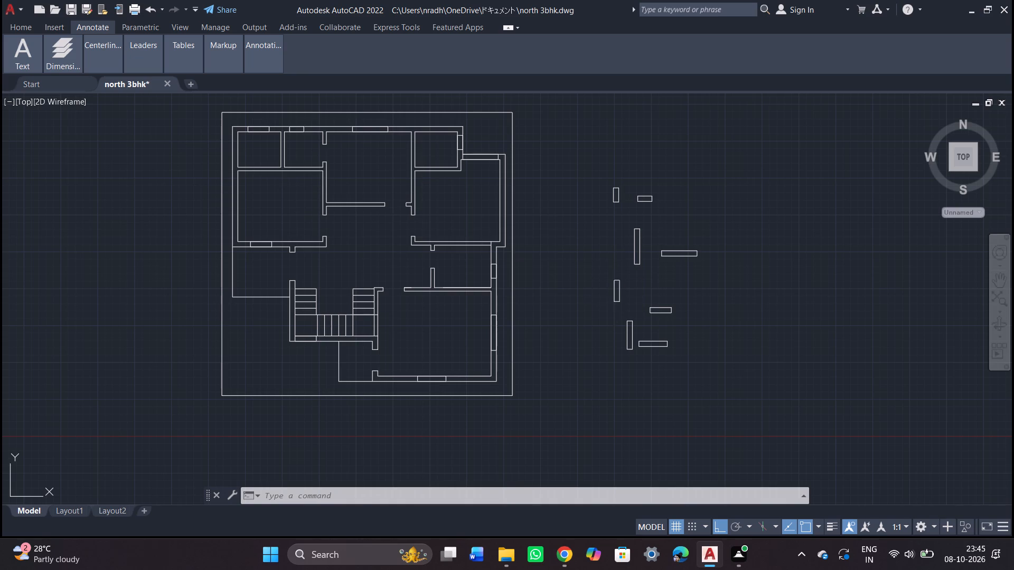
pyautogui.click(607, 294)
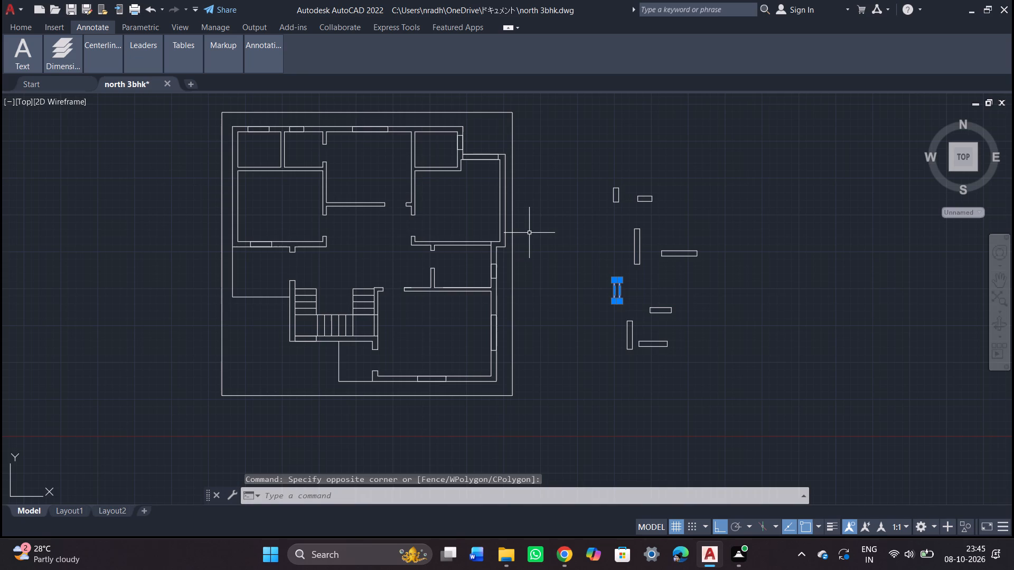
pyautogui.hotkey('ctrl', 'c')
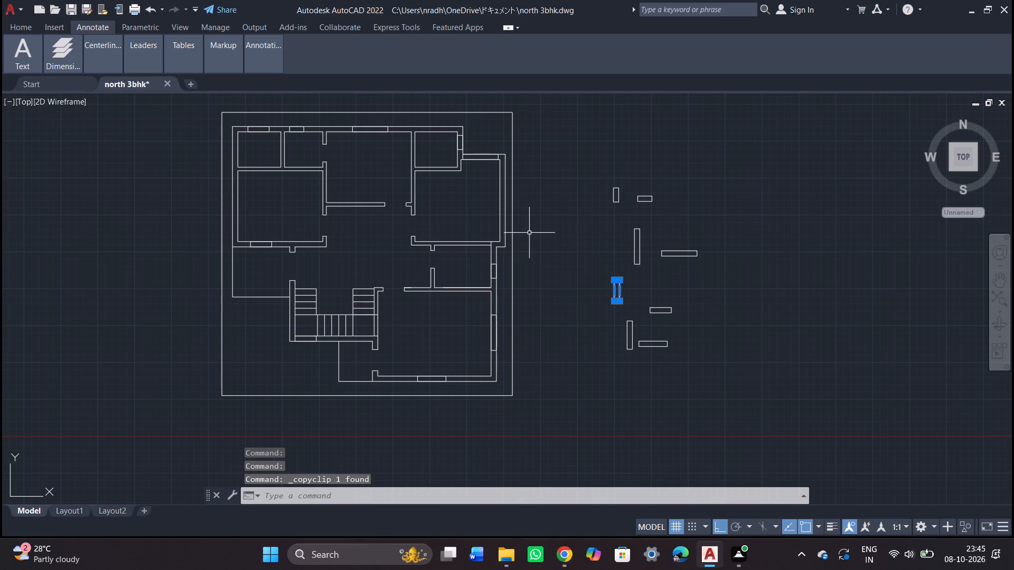
pyautogui.hotkey('ctrl', 'v')
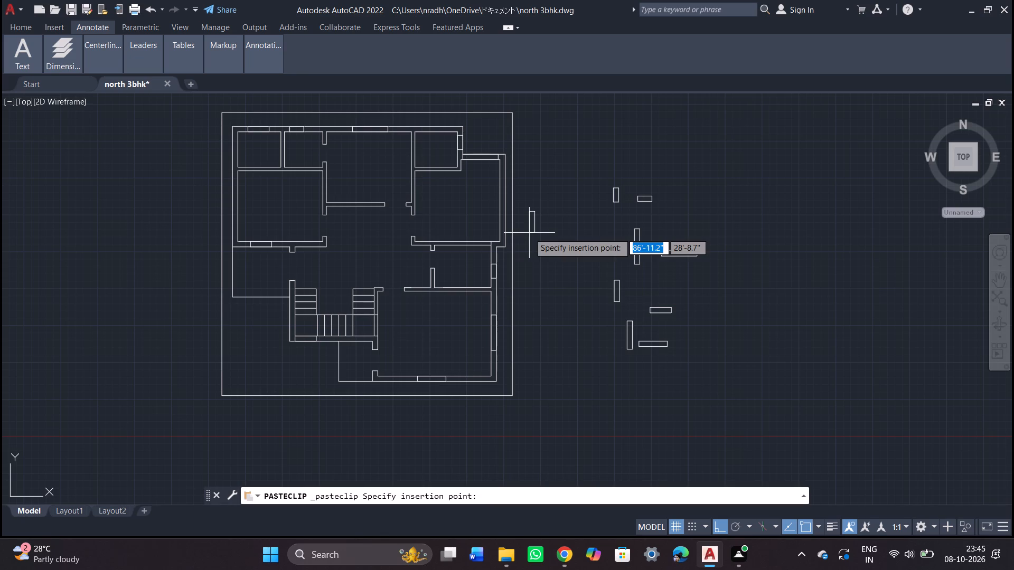
pyautogui.scroll(1, 234, 232)
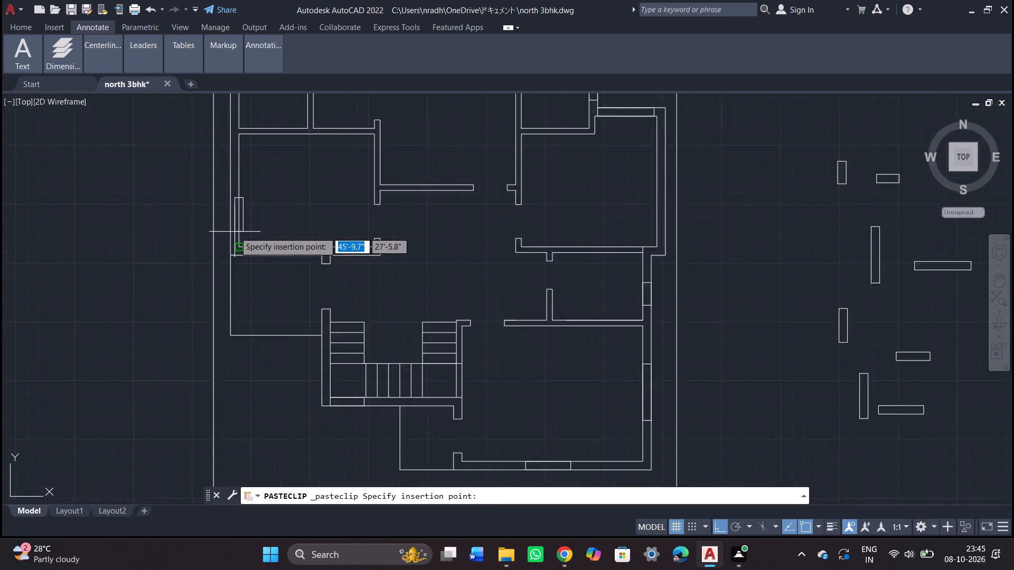
pyautogui.scroll(3, 234, 232)
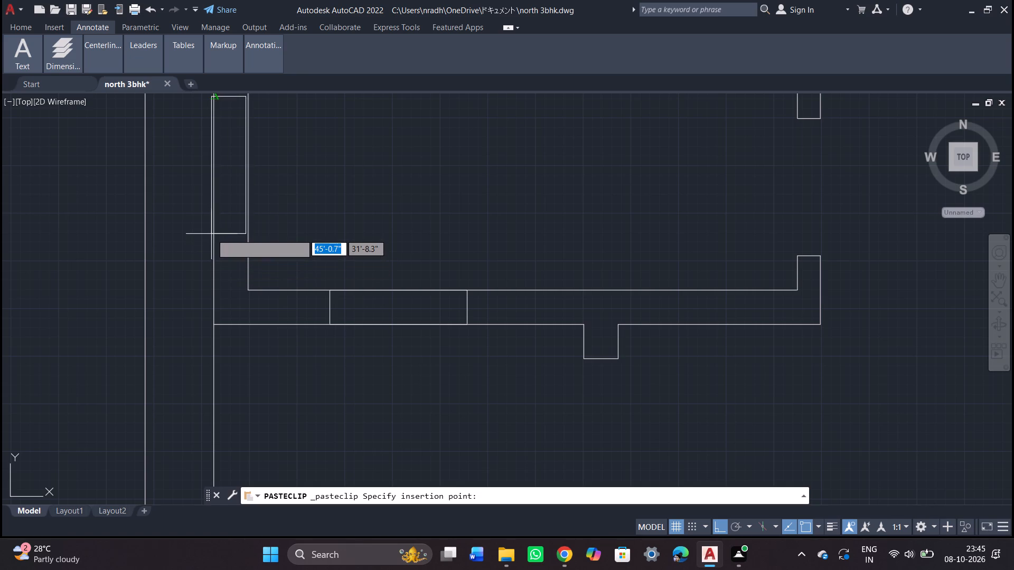
pyautogui.scroll(-1, 209, 231)
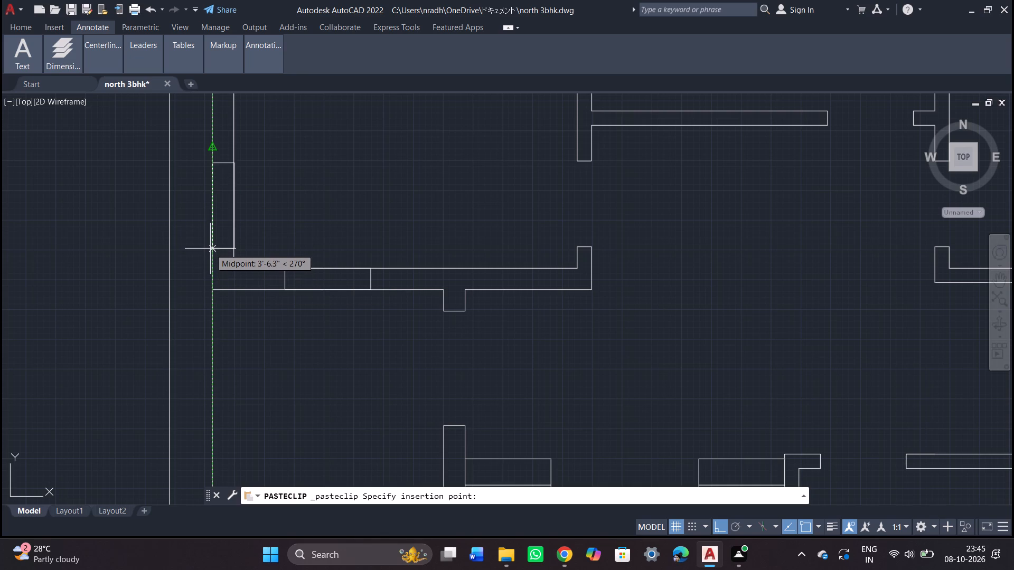
pyautogui.click(210, 243)
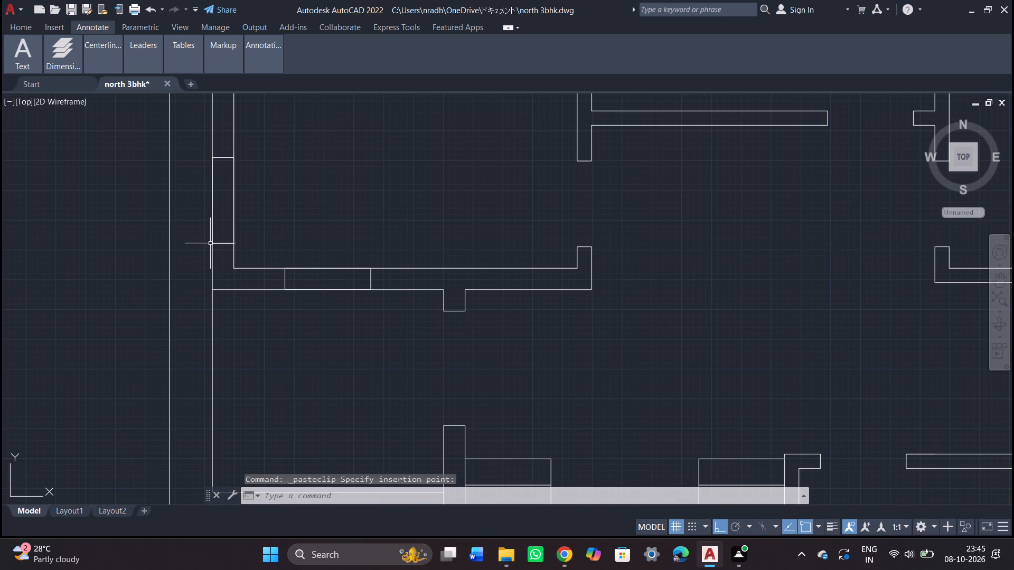
# Place another copy of that vertical window rectangle in the same west wall, north of the first copy with a gap between them.
pyautogui.scroll(-1, 210, 243)
pyautogui.moveTo(253, 218); pyautogui.dragTo(284, 353, button='middle')
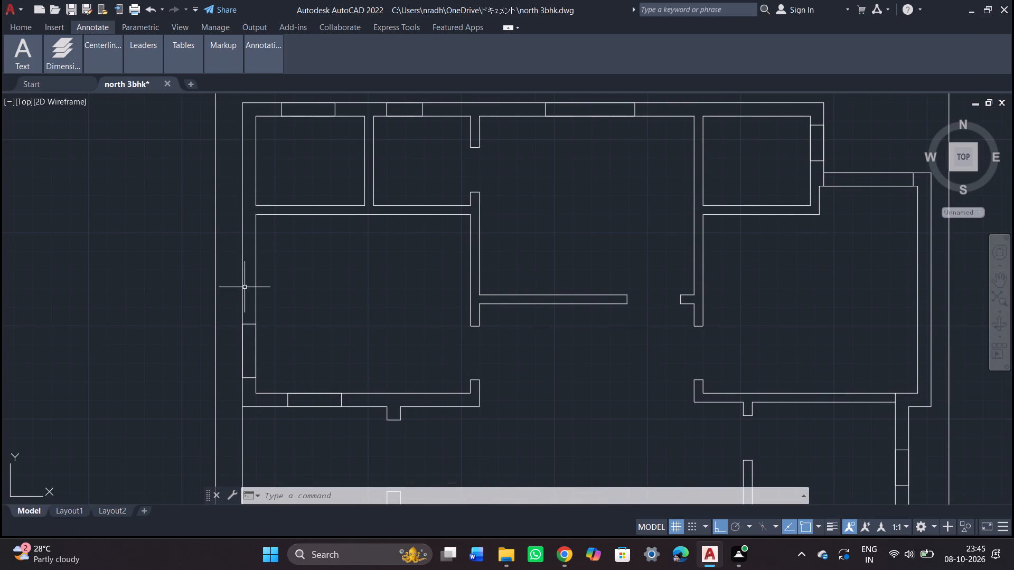
pyautogui.hotkey('ctrl', 'v')
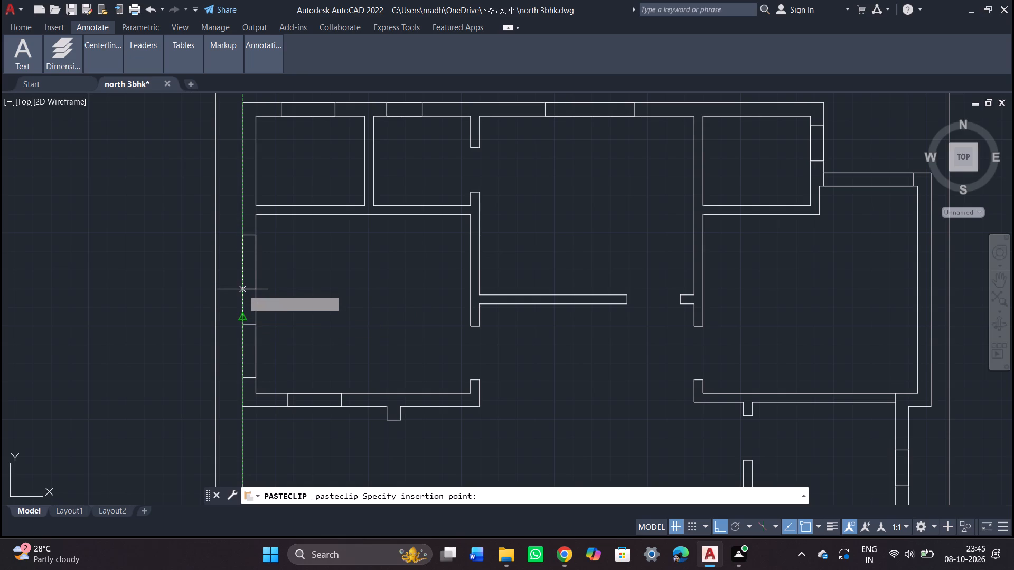
pyautogui.click(242, 286)
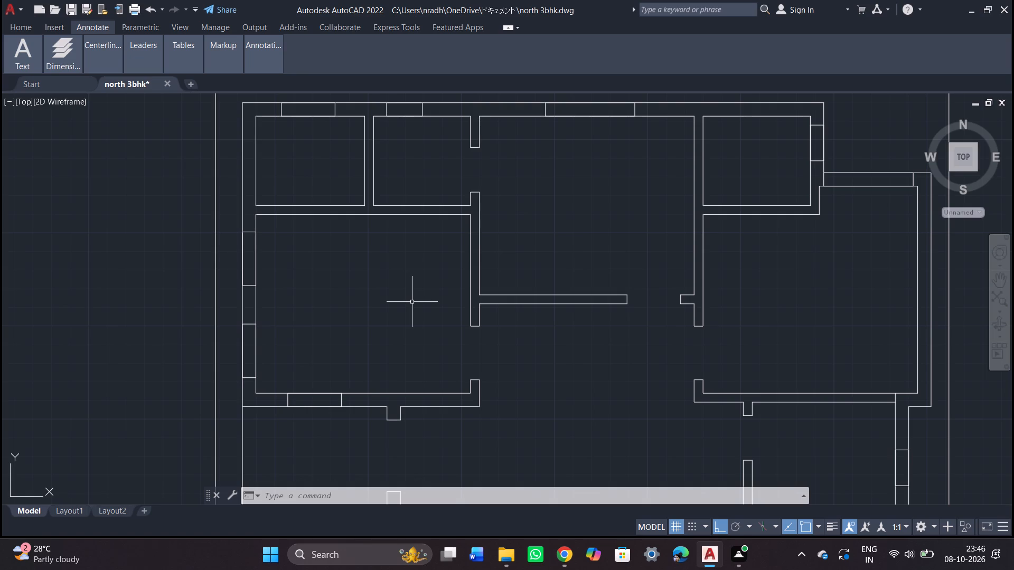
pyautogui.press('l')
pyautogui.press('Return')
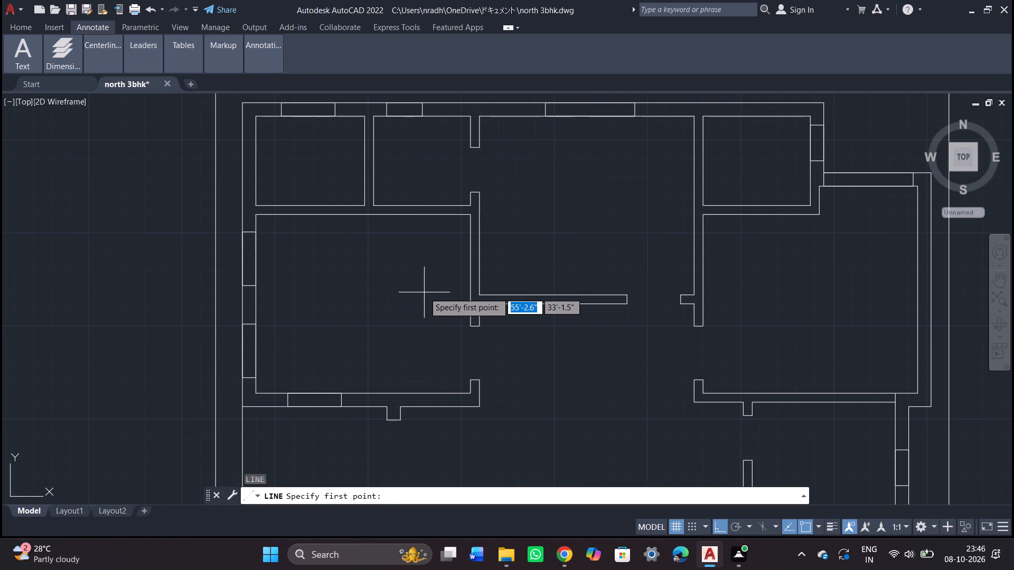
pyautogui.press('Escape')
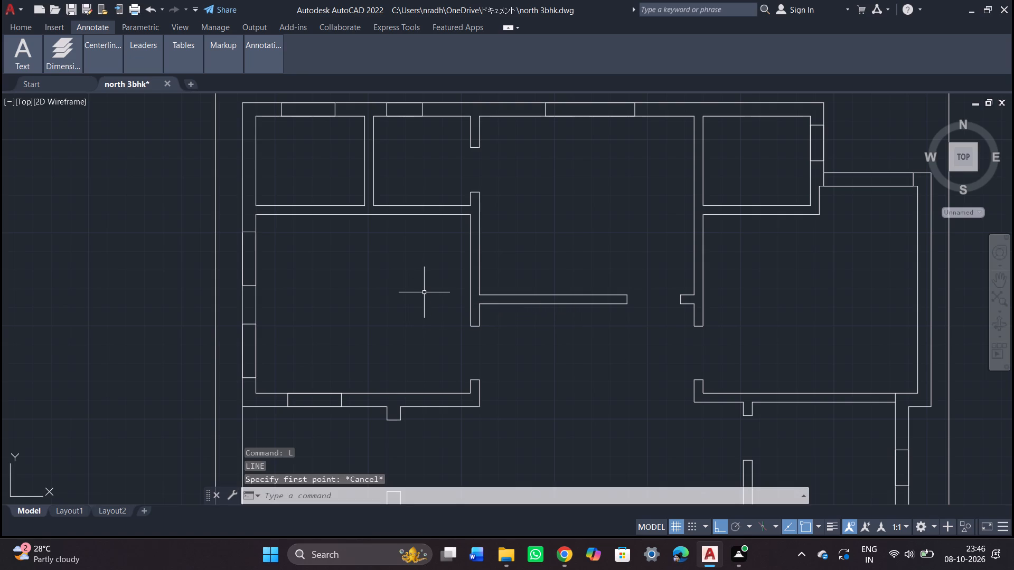
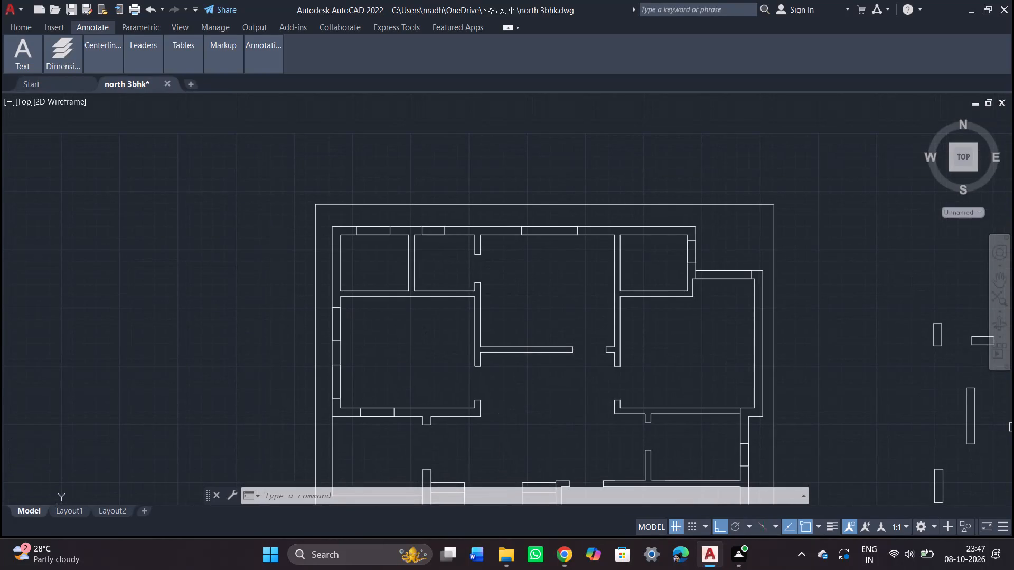
# Extend the west line of the partition between the two northwest rooms south to the far face of their south wall.
pyautogui.moveTo(403, 367); pyautogui.dragTo(393, 297, button='middle')
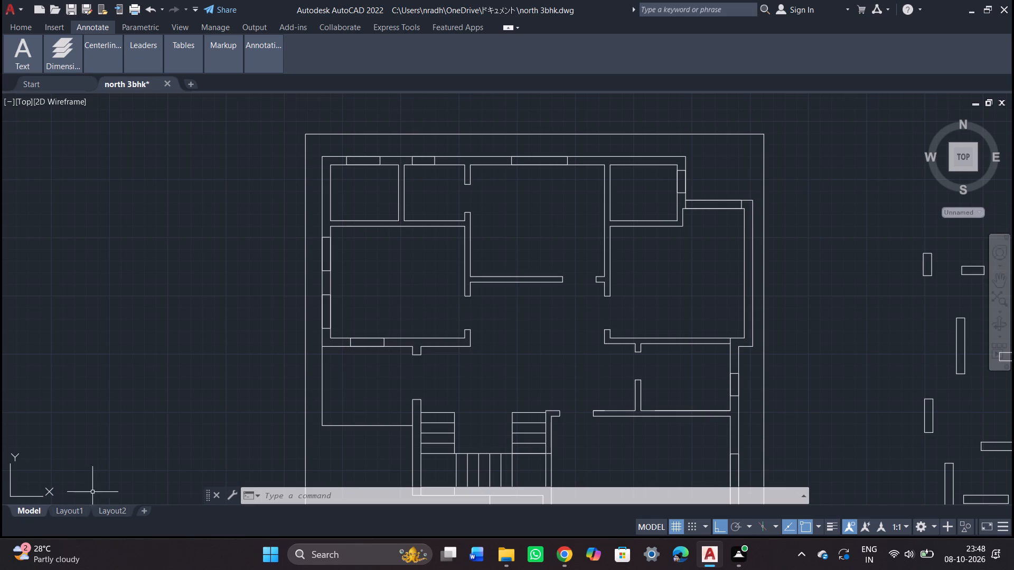
pyautogui.scroll(-1, 606, 379)
pyautogui.moveTo(568, 411); pyautogui.dragTo(568, 407, button='middle')
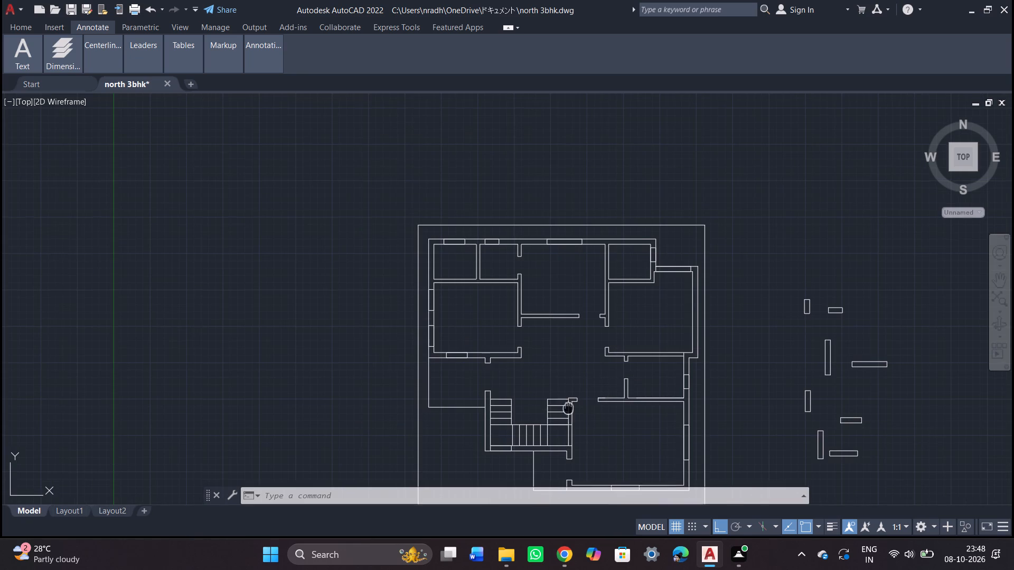
pyautogui.moveTo(568, 407); pyautogui.dragTo(586, 366, button='middle')
pyautogui.scroll(1, 556, 402)
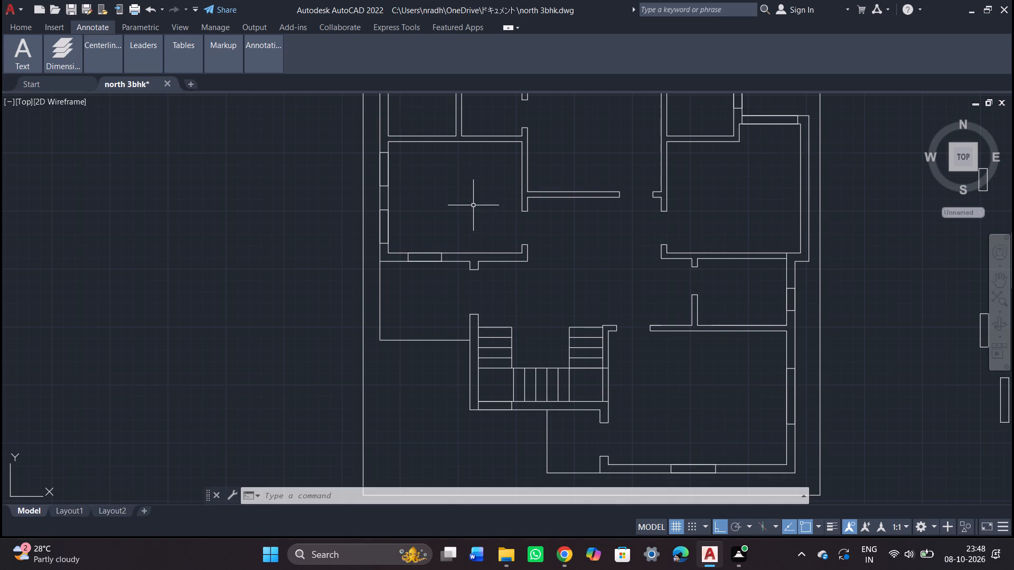
pyautogui.moveTo(476, 220); pyautogui.dragTo(484, 299, button='middle')
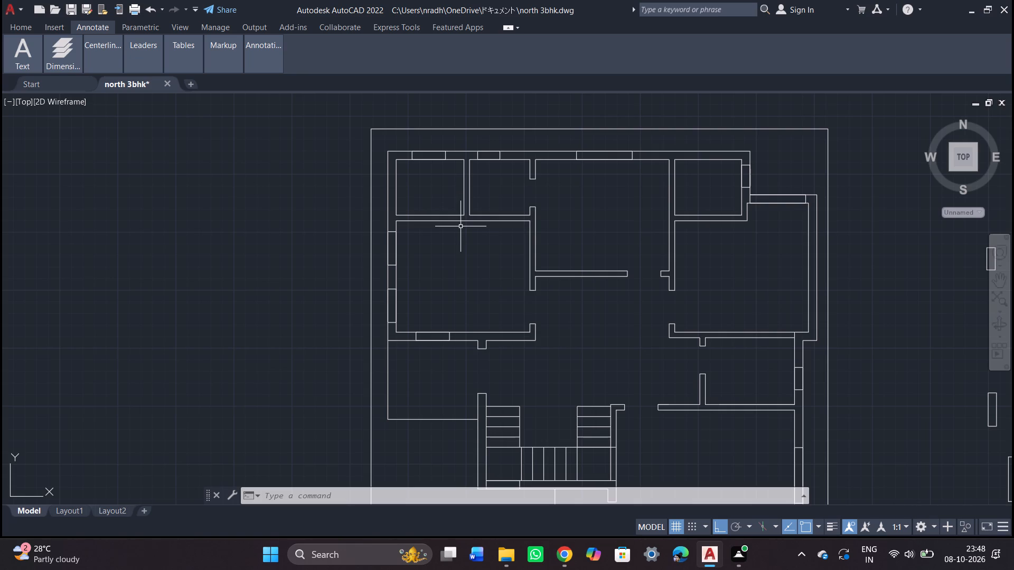
pyautogui.press('o')
pyautogui.press('Escape')
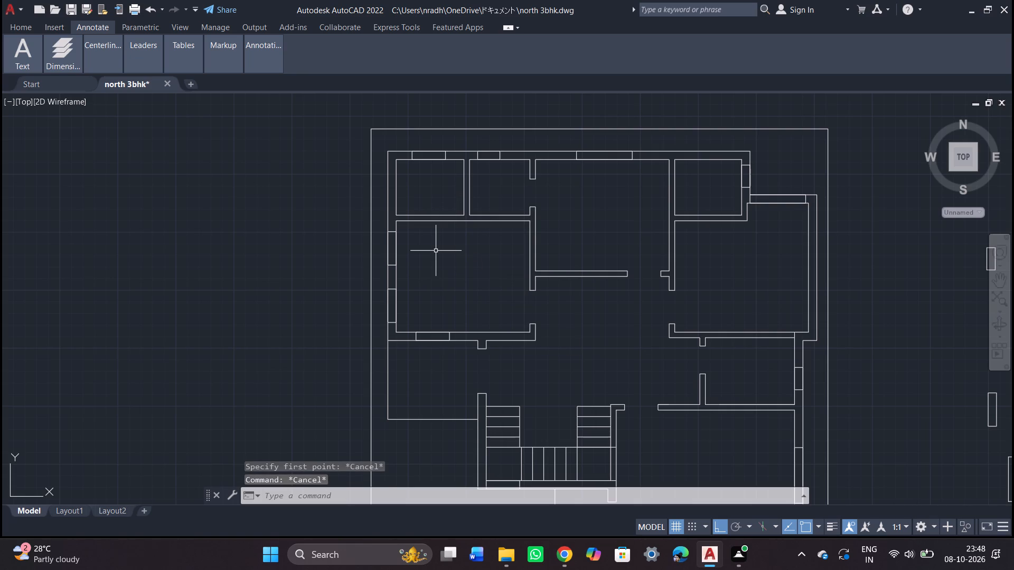
pyautogui.press('e')
pyautogui.press('x')
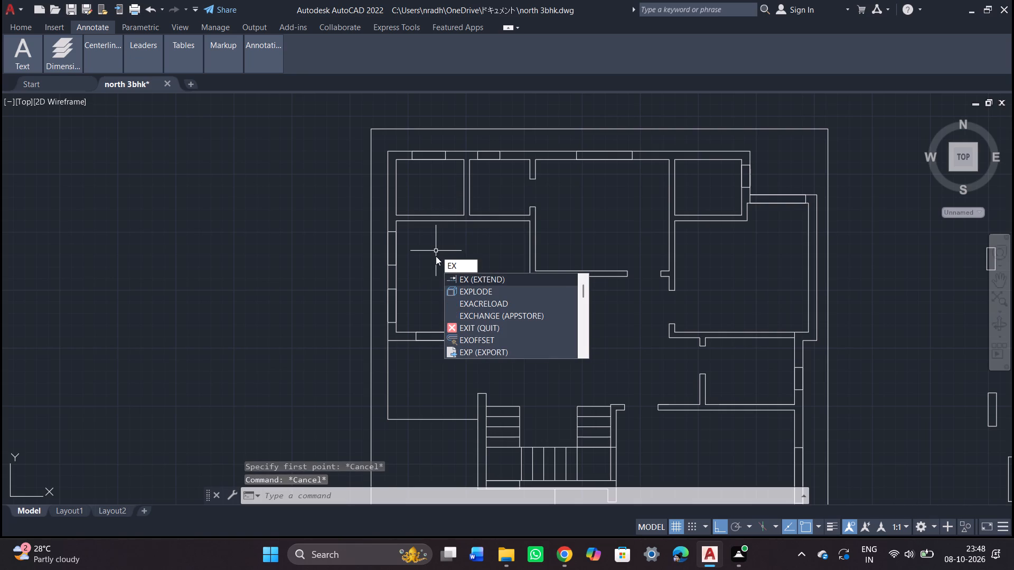
pyautogui.press('Return')
pyautogui.press('Return')
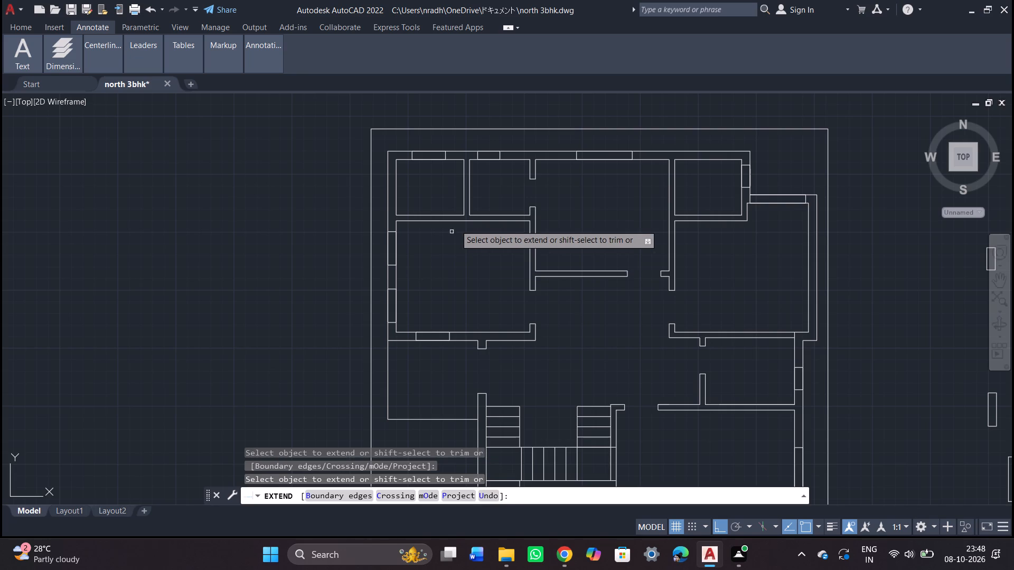
pyautogui.click(464, 195)
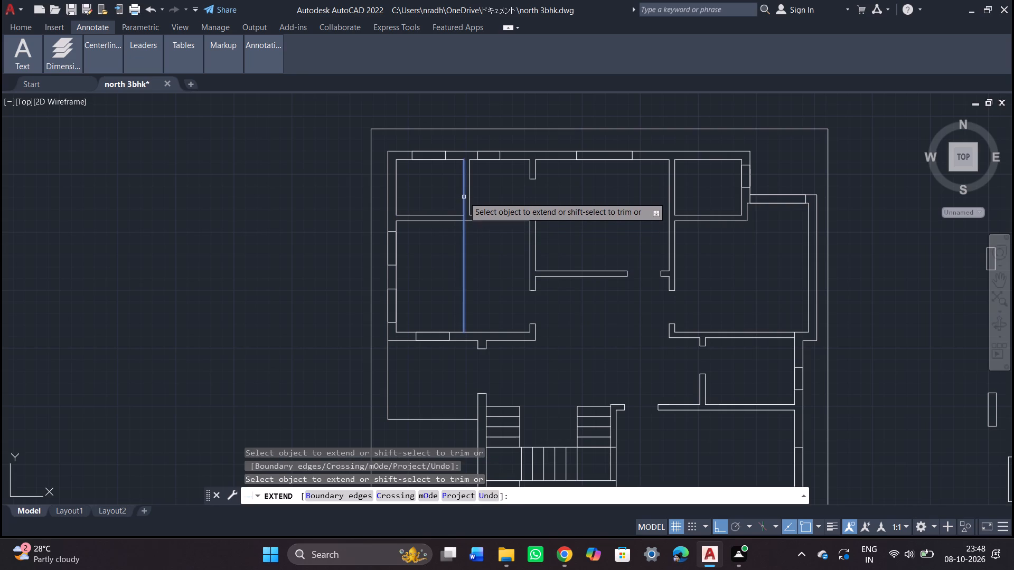
pyautogui.press('Escape')
# Offset the extended partition line 3' to the west to mark the side of a door opening.
pyautogui.scroll(3, 458, 217)
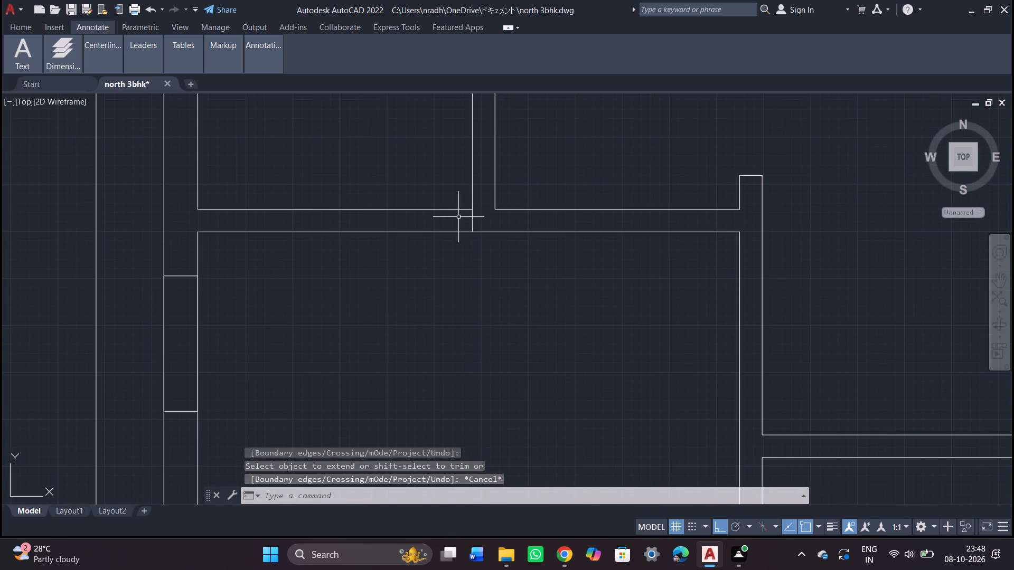
pyautogui.press('o')
pyautogui.press('Return')
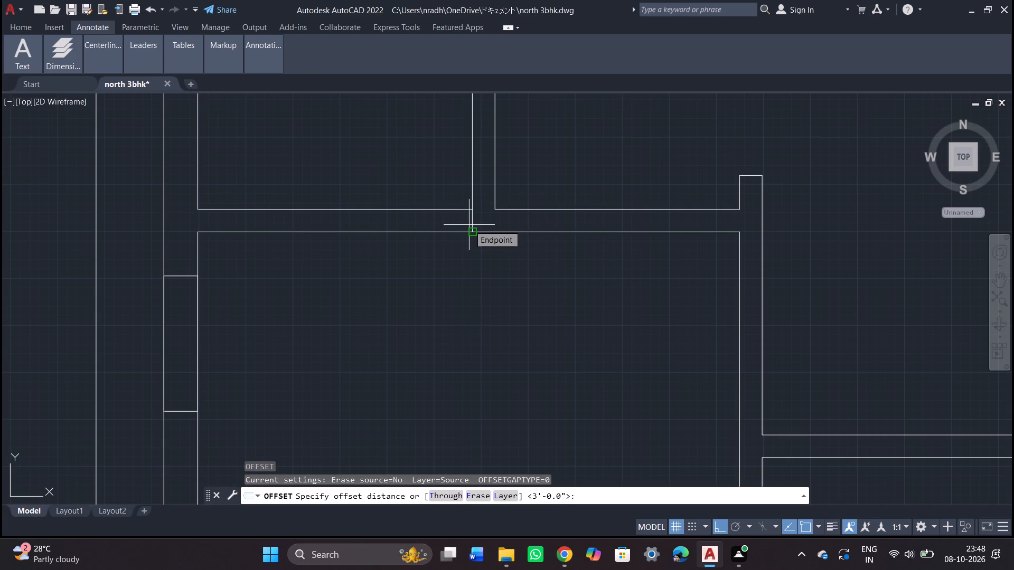
pyautogui.press('3')
pyautogui.press("'")
pyautogui.press('Return')
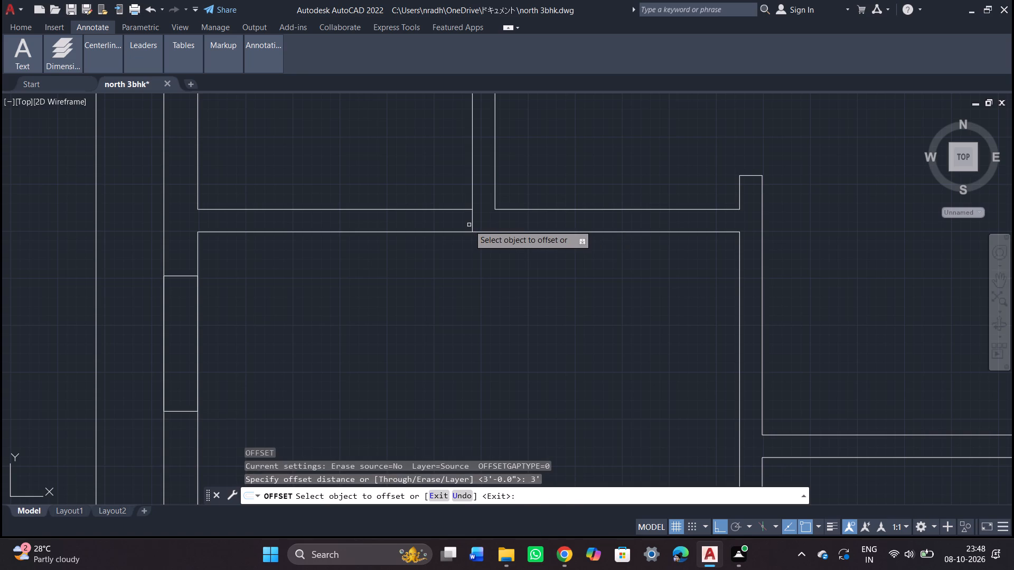
pyautogui.click(471, 222)
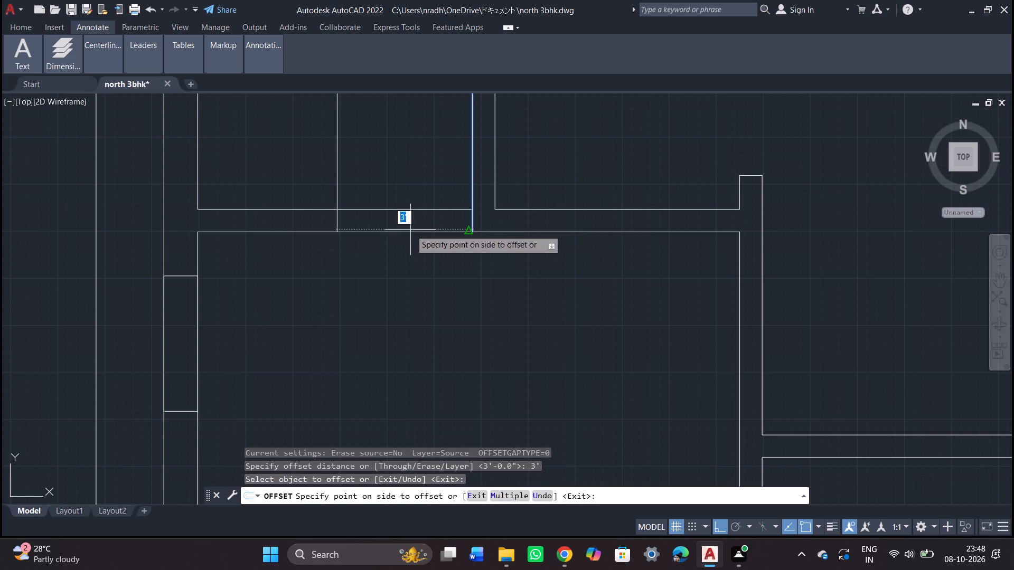
pyautogui.click(409, 229)
pyautogui.press('Escape')
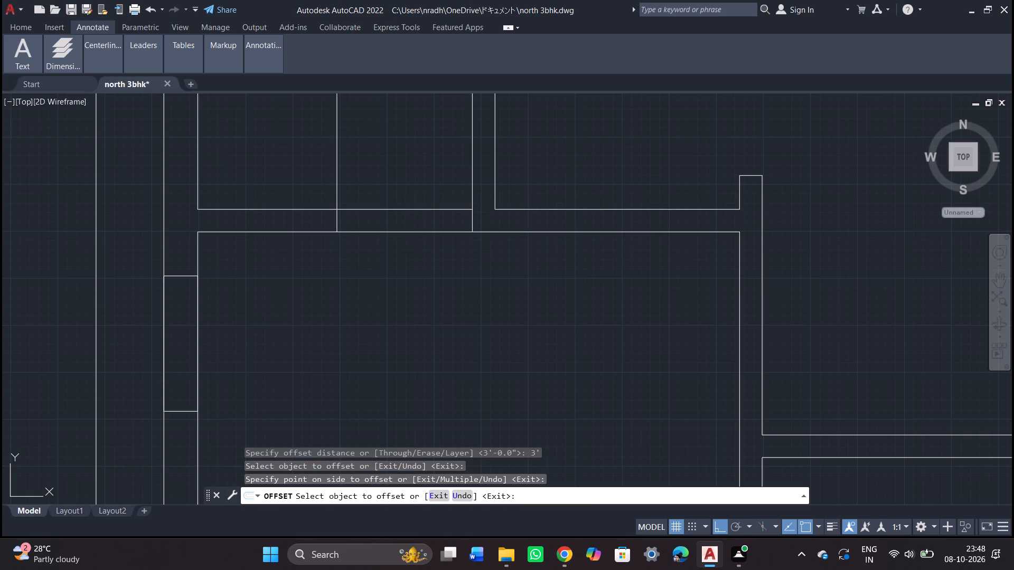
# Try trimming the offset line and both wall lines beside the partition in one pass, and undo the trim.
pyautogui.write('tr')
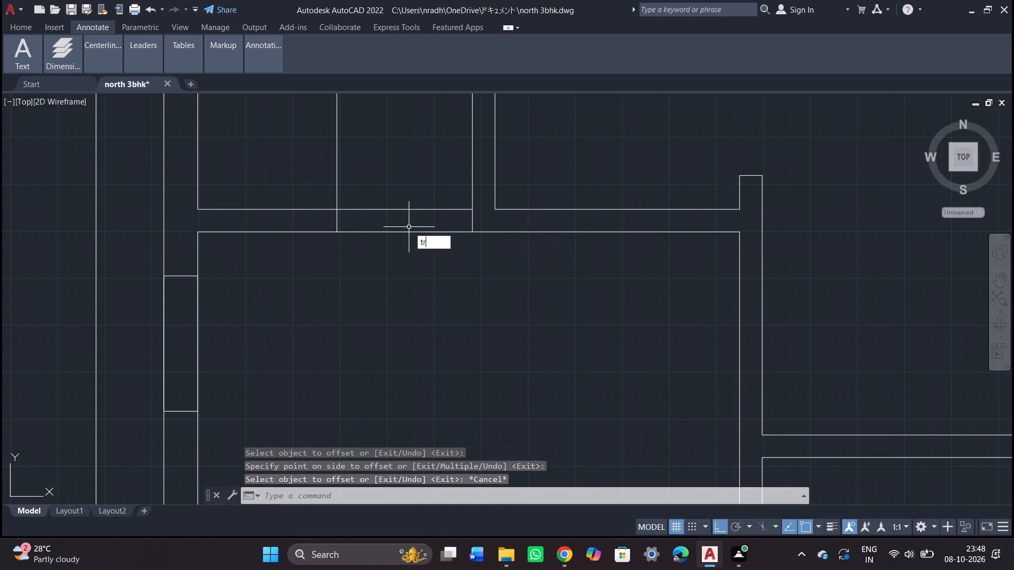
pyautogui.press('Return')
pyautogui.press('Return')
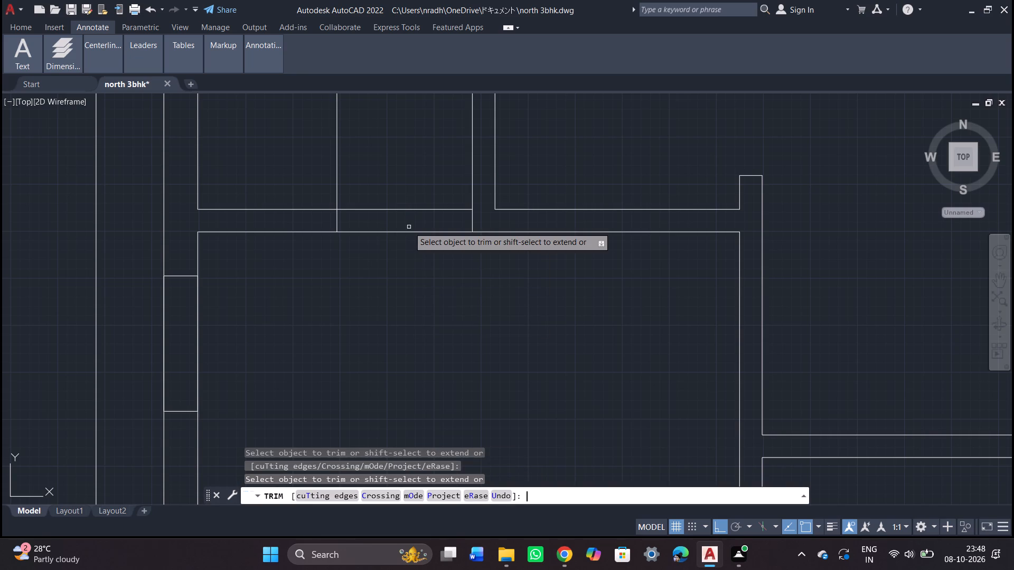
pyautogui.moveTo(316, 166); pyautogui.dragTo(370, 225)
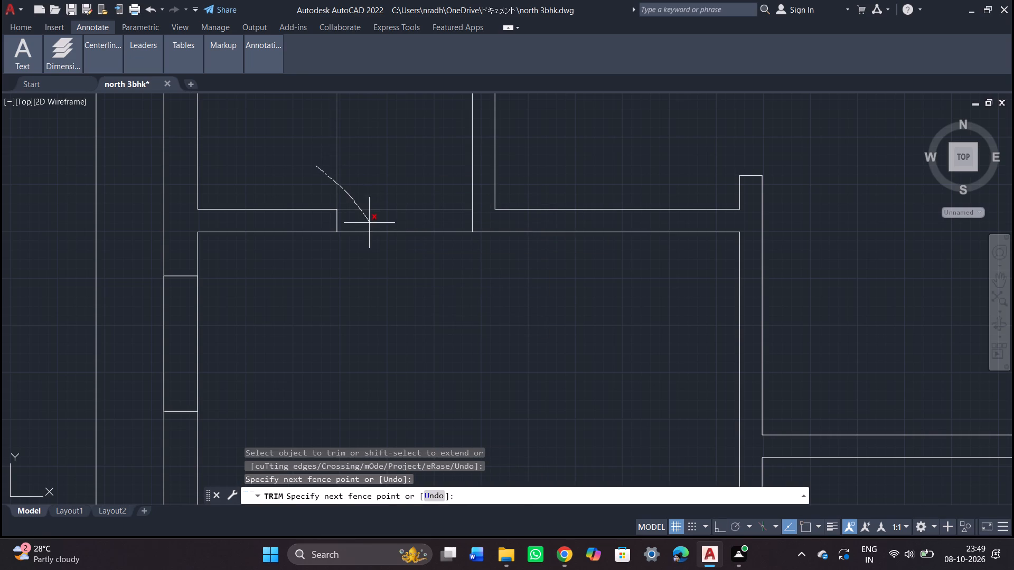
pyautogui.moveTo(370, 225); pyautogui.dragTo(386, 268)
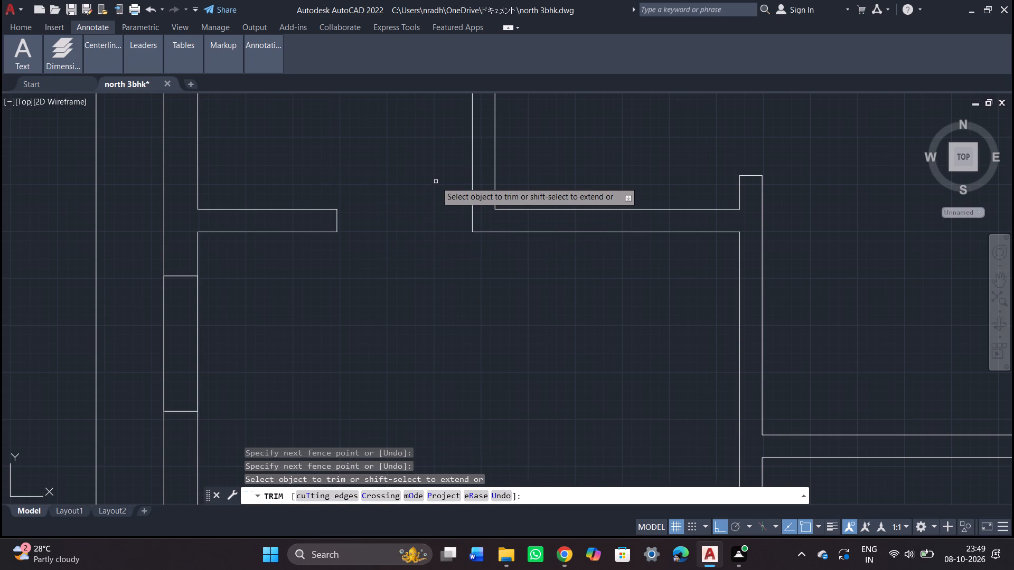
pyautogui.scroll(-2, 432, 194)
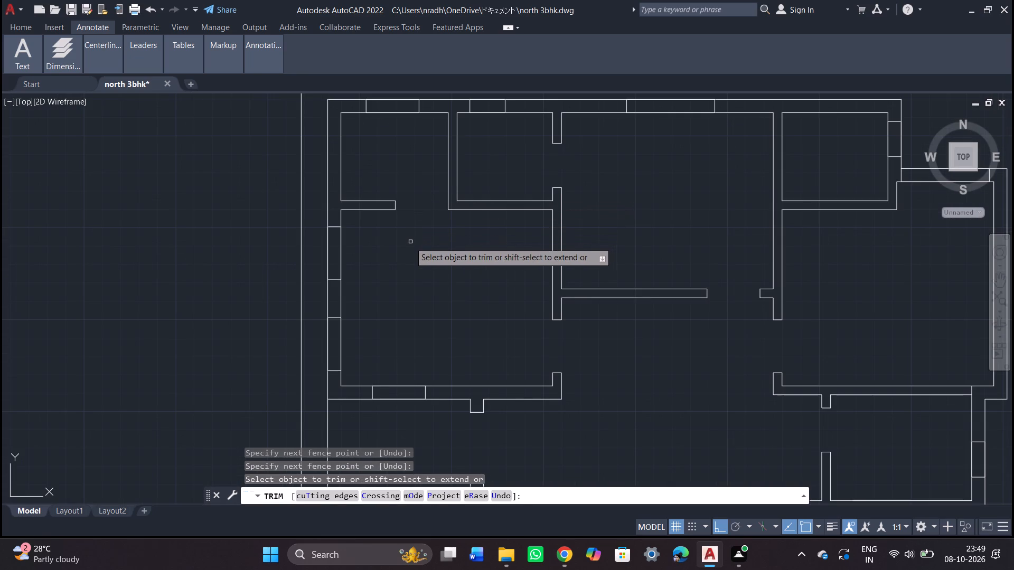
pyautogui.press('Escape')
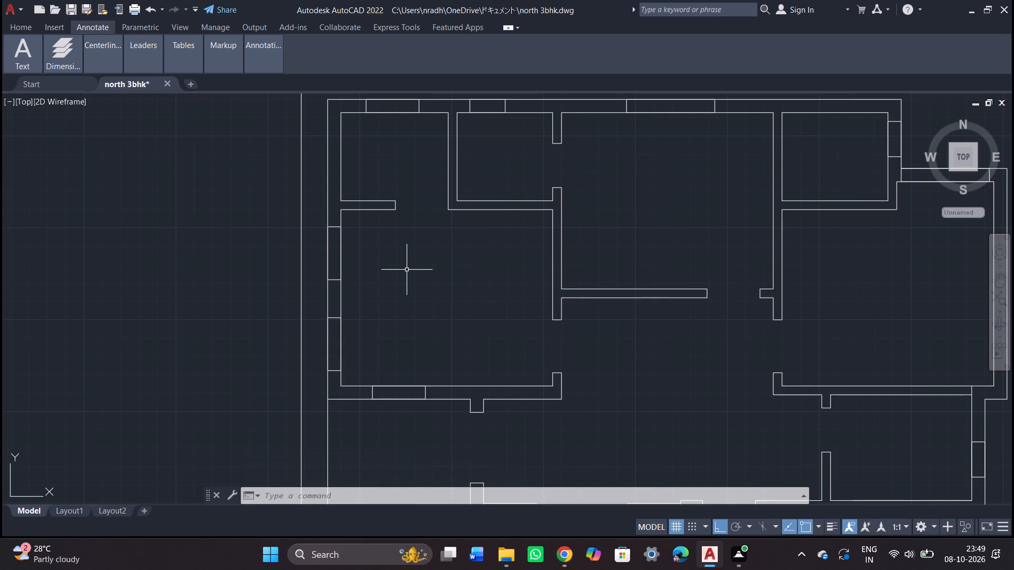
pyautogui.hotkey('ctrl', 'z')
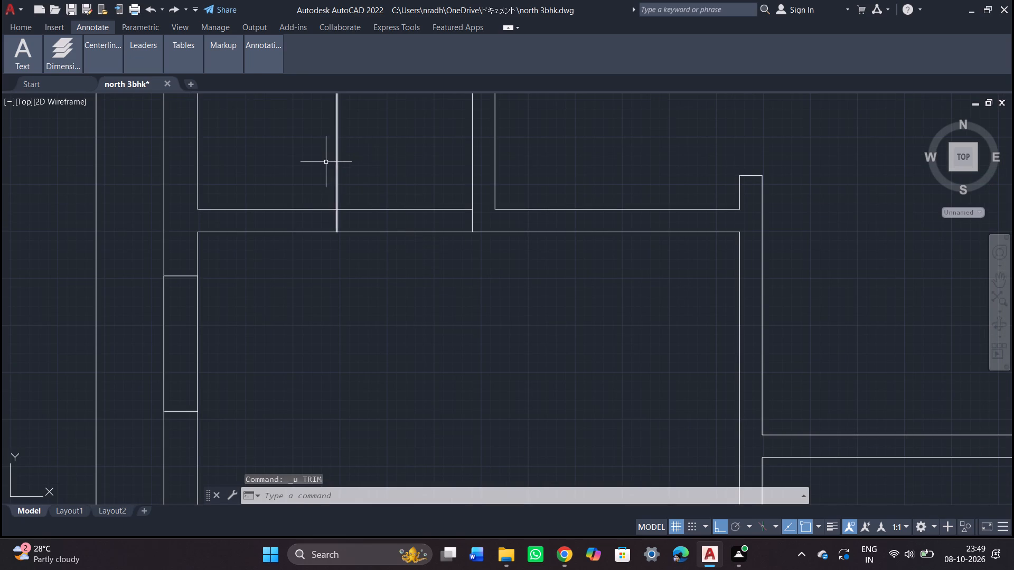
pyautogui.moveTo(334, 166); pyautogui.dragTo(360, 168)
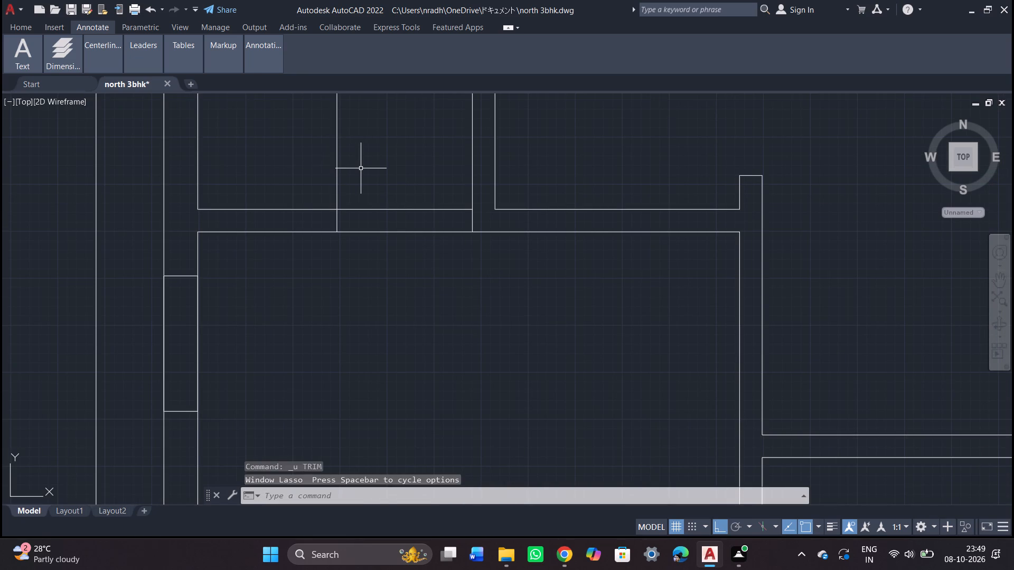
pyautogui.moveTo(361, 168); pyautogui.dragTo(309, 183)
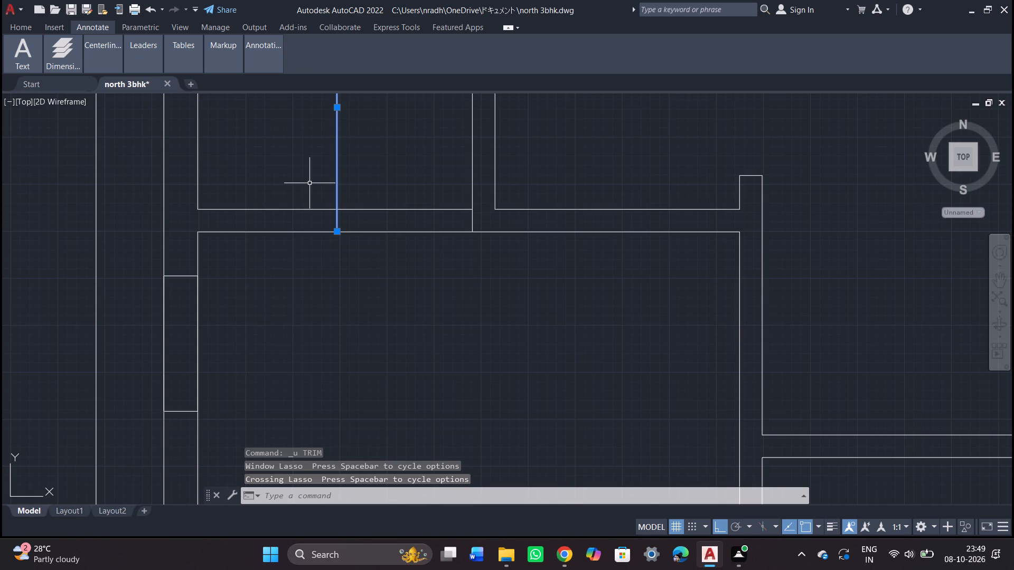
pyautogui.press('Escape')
# Trim the part of the offset line inside the northwest room, keeping only the short piece across the wall thickness.
pyautogui.write('tr')
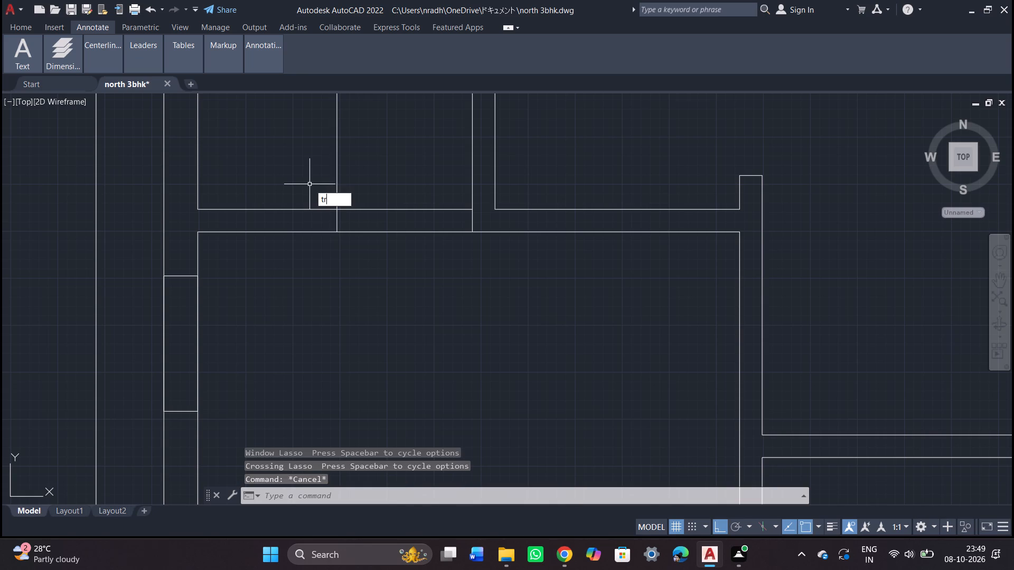
pyautogui.press('Return')
pyautogui.press('Return')
pyautogui.moveTo(321, 181); pyautogui.dragTo(356, 180)
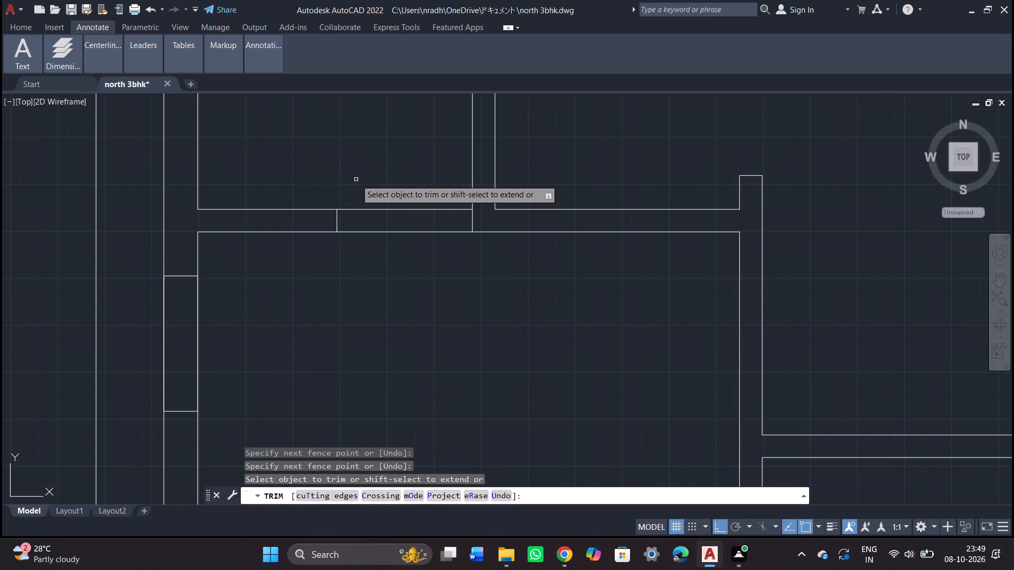
pyautogui.scroll(-1, 356, 194)
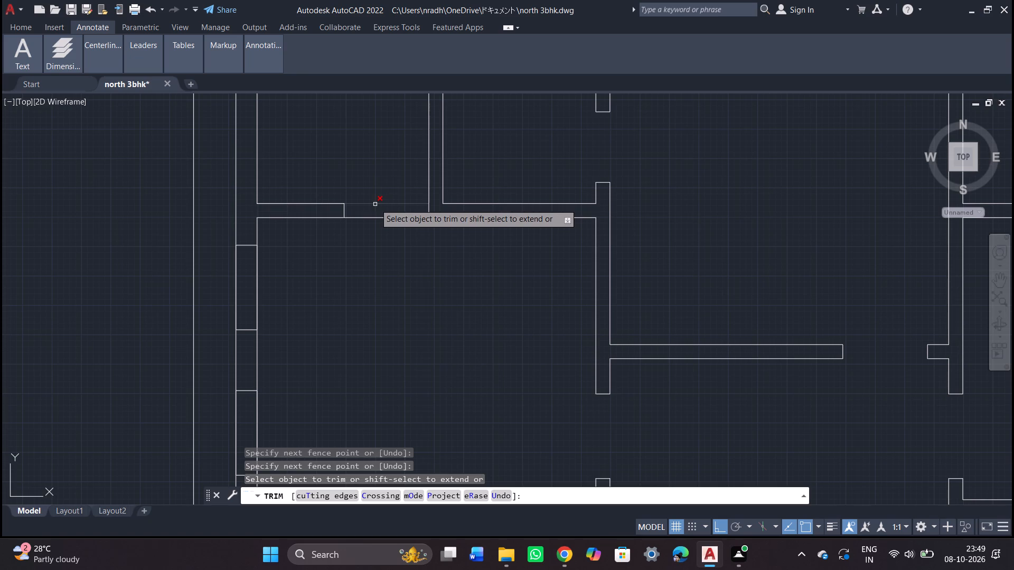
pyautogui.press('Escape')
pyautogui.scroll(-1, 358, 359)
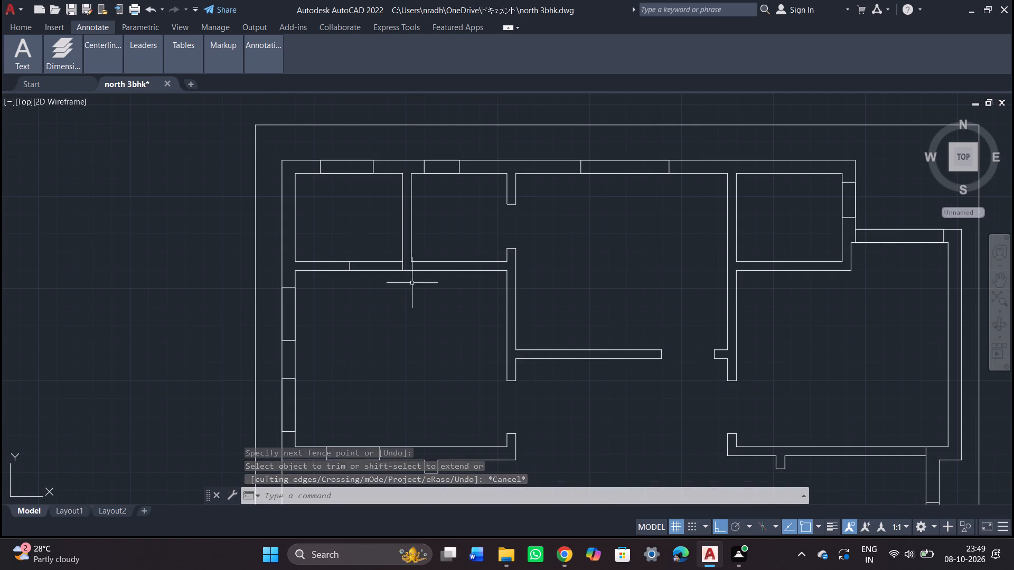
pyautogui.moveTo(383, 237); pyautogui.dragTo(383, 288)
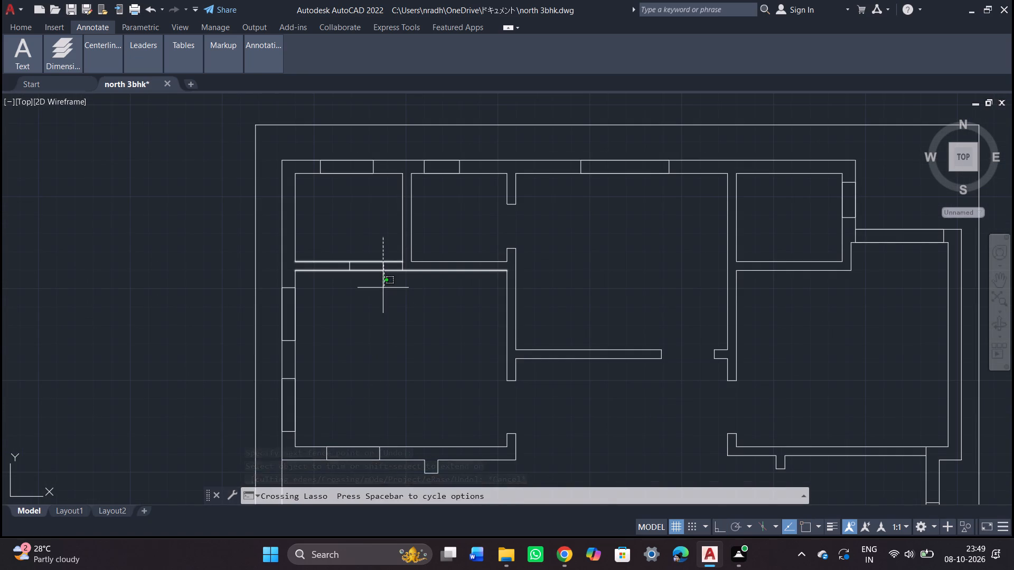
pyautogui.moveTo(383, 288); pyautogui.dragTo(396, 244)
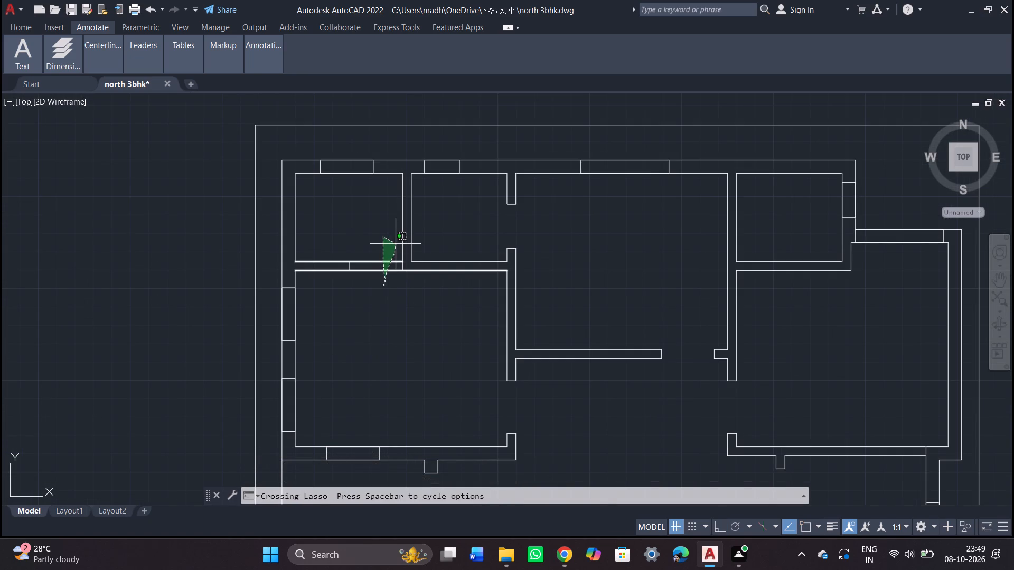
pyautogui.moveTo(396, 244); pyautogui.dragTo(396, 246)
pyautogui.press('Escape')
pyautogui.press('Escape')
# Trim both wall lines between the short jamb line and the partition to open the doorway between the northwest and west rooms.
pyautogui.press('Return')
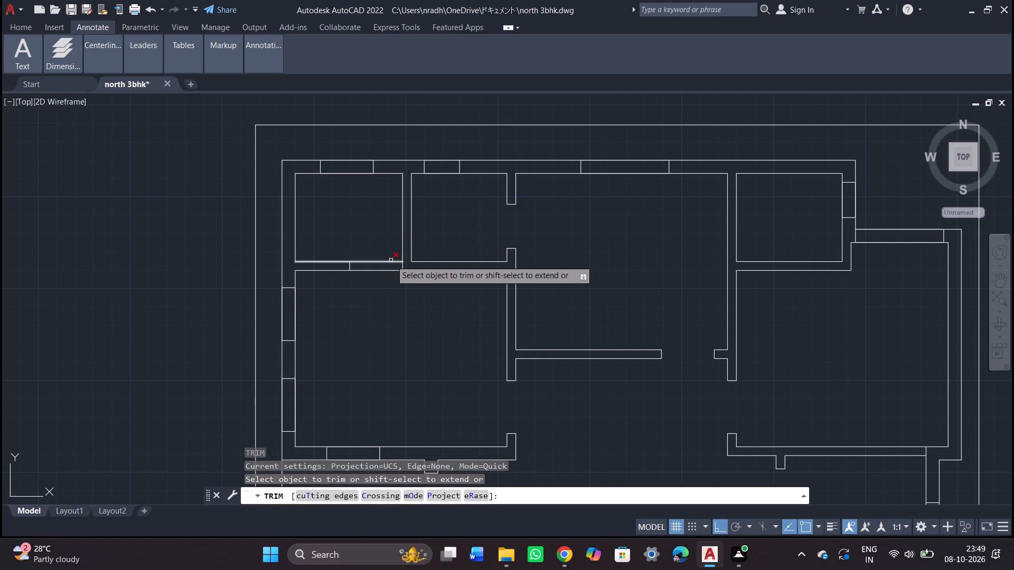
pyautogui.moveTo(388, 255); pyautogui.dragTo(377, 299)
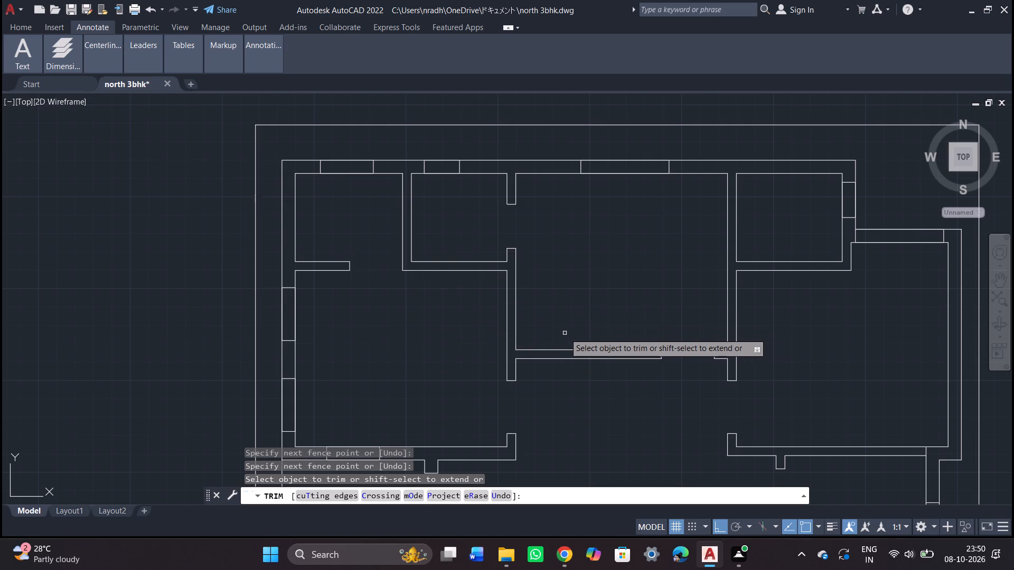
pyautogui.scroll(-1, 570, 311)
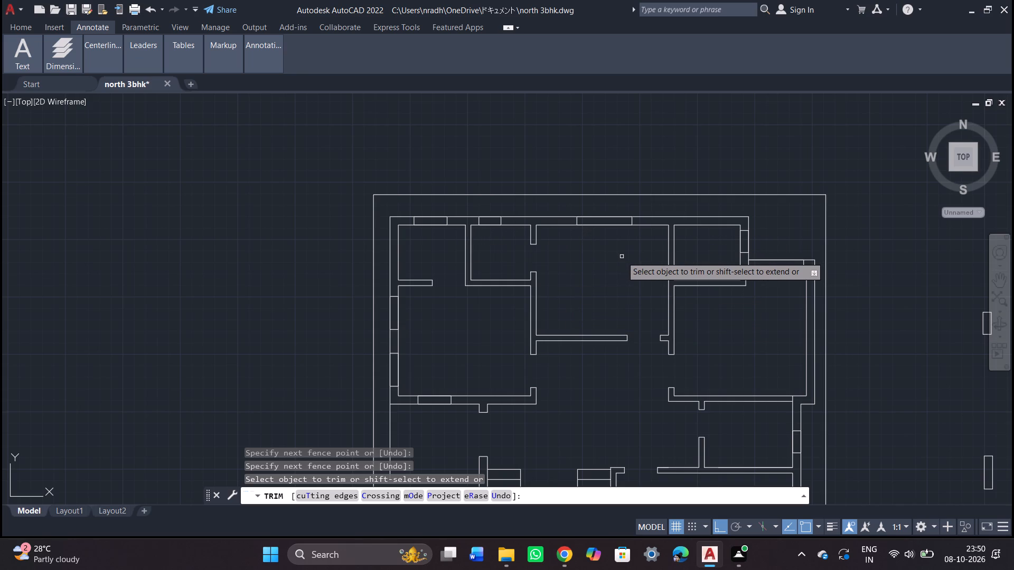
pyautogui.press('Escape')
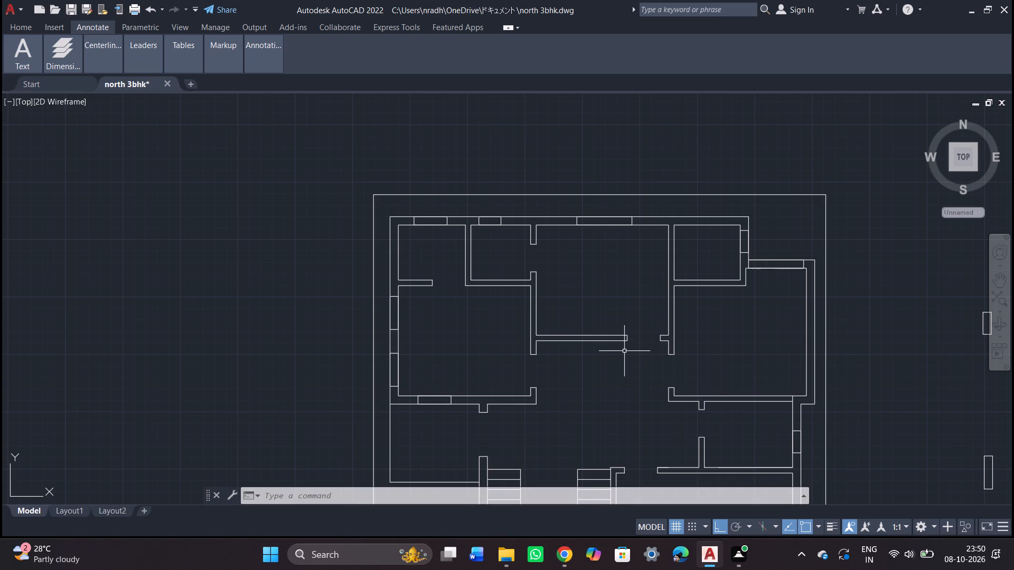
pyautogui.scroll(-1, 596, 300)
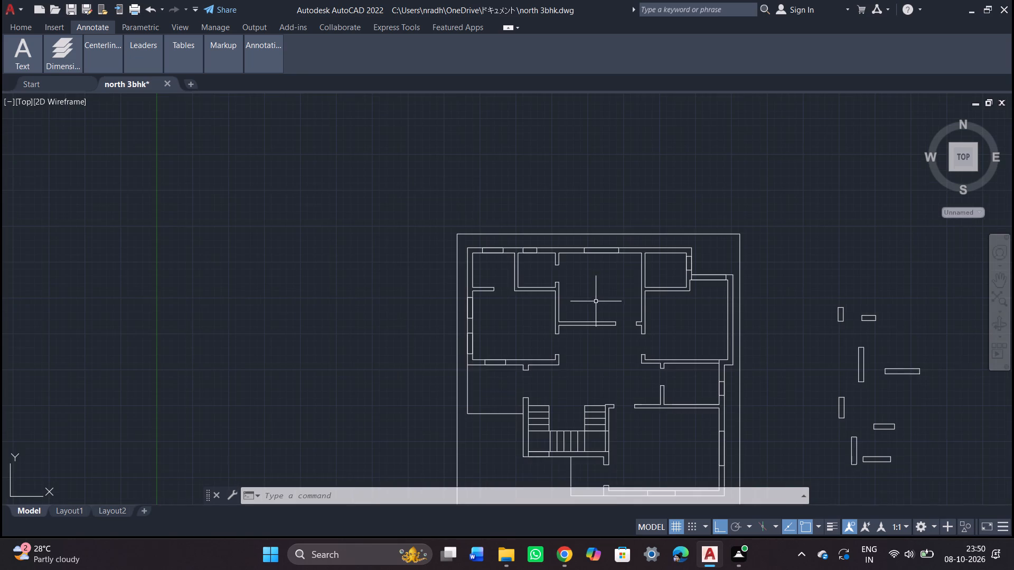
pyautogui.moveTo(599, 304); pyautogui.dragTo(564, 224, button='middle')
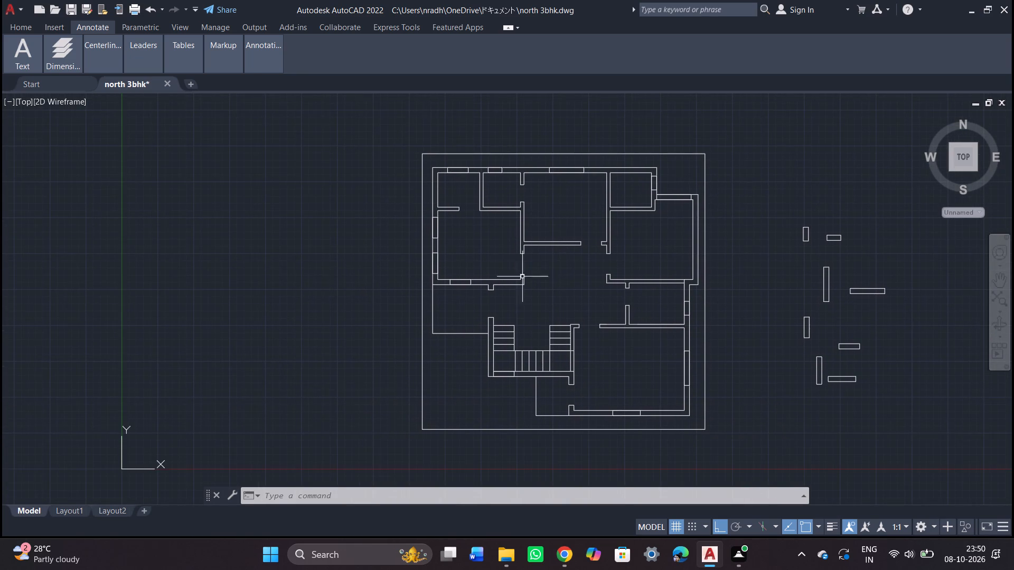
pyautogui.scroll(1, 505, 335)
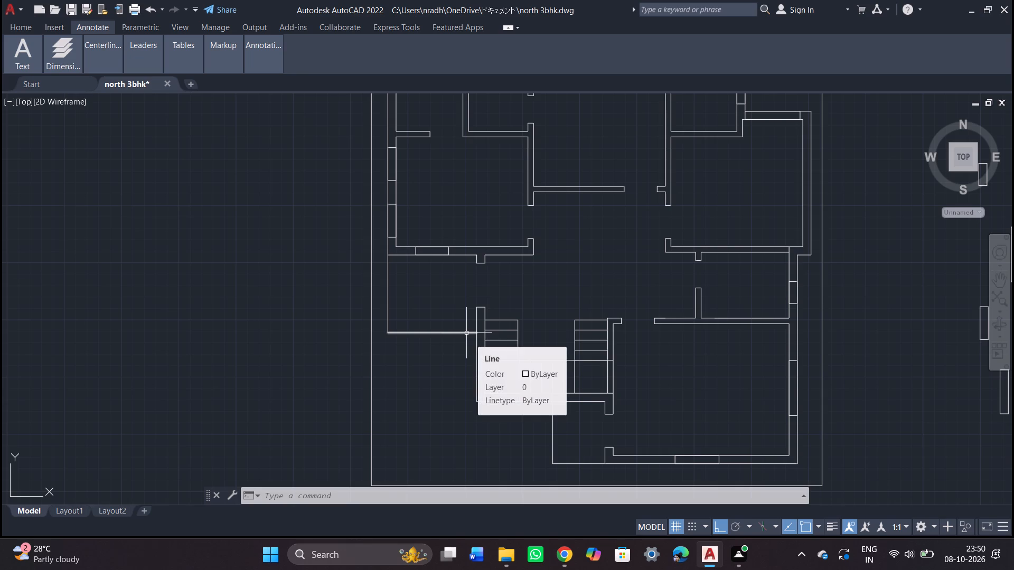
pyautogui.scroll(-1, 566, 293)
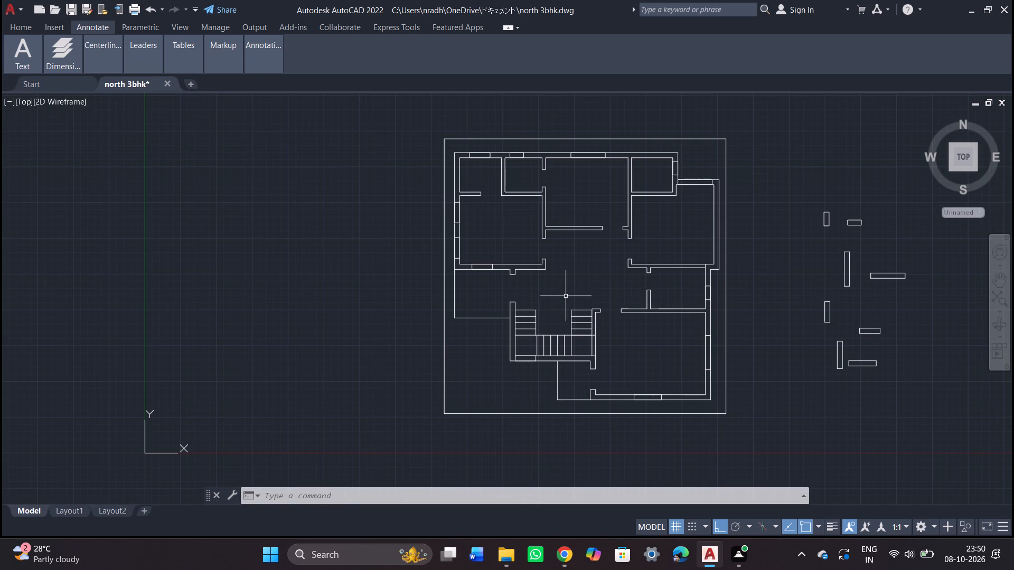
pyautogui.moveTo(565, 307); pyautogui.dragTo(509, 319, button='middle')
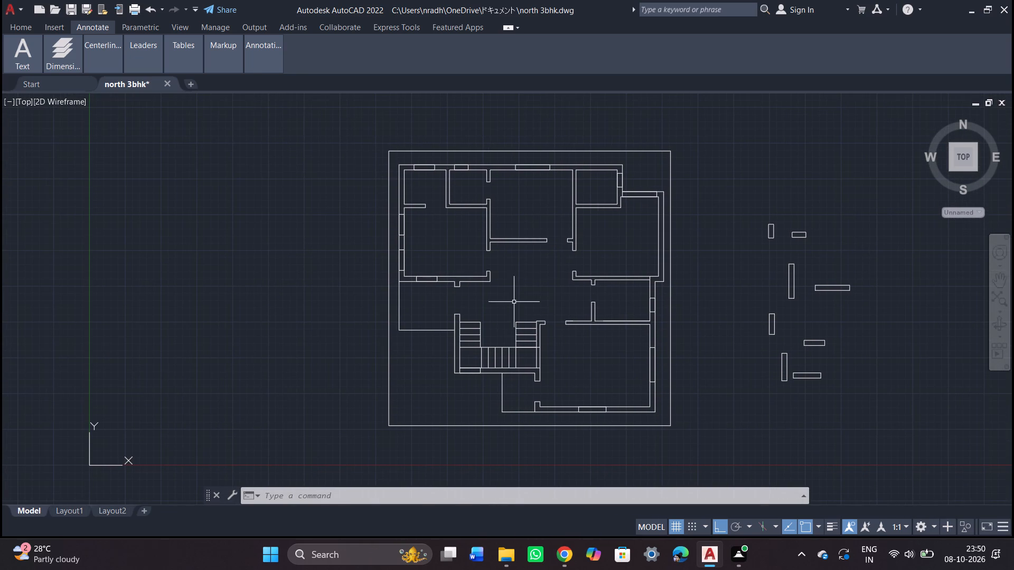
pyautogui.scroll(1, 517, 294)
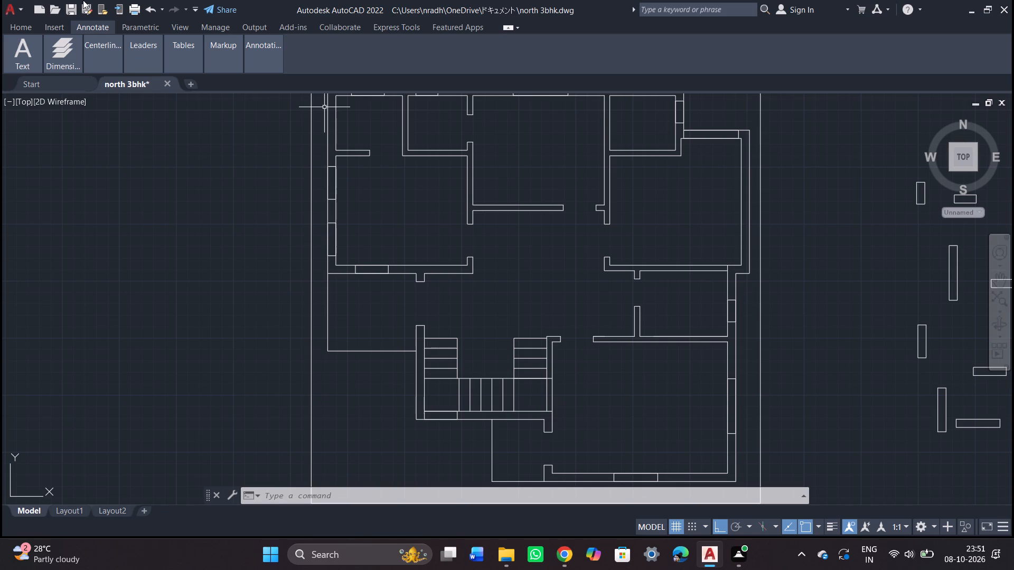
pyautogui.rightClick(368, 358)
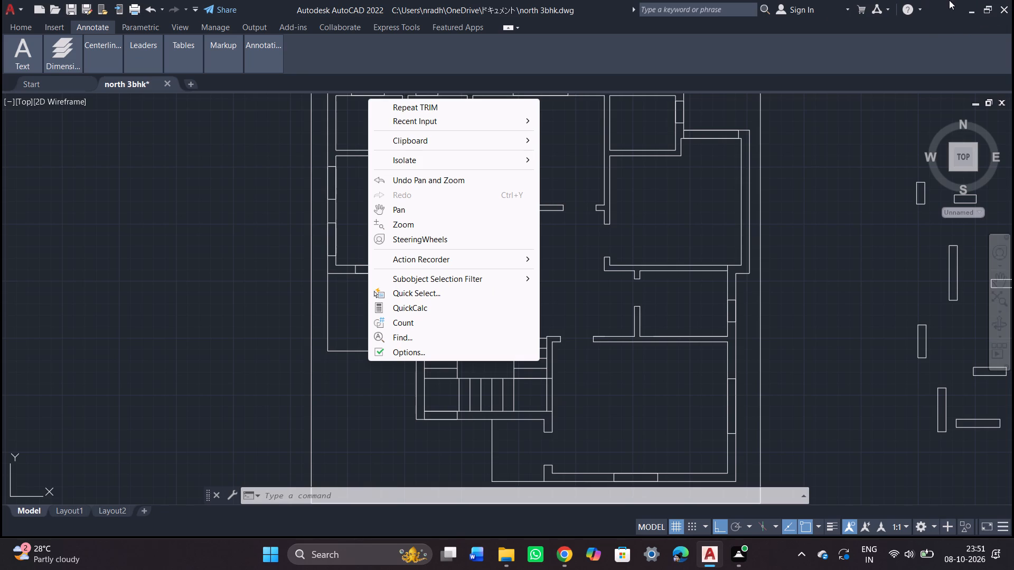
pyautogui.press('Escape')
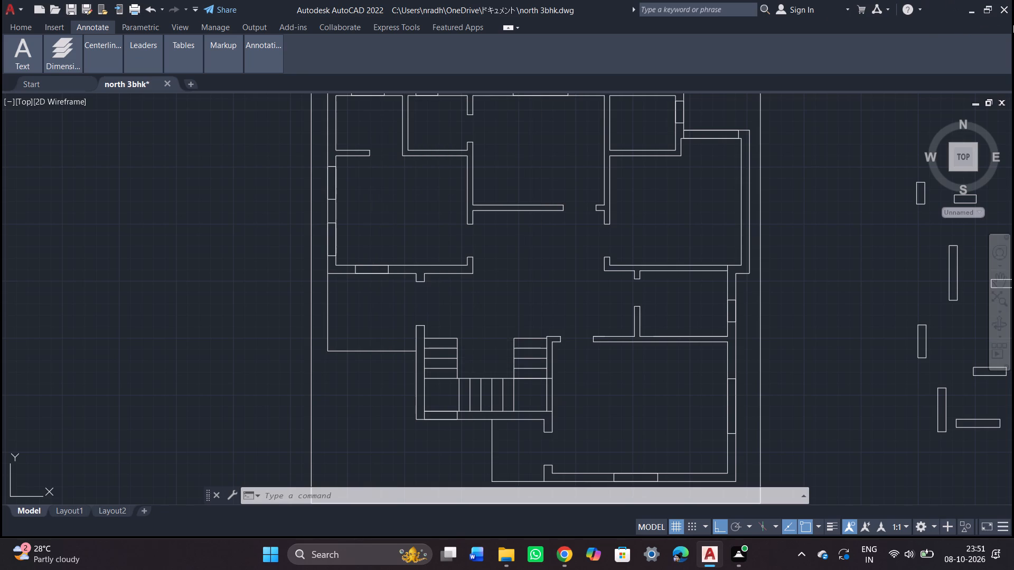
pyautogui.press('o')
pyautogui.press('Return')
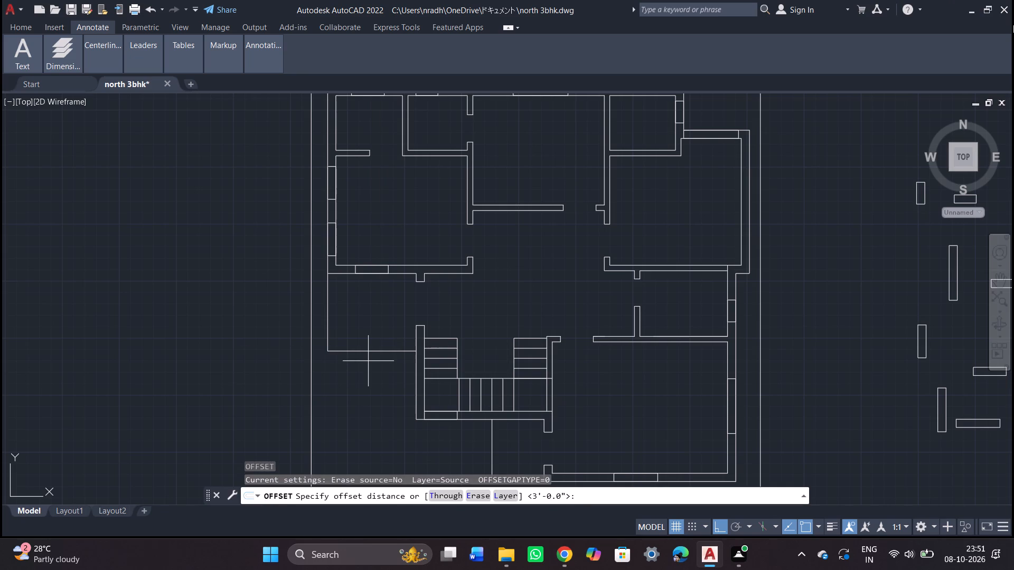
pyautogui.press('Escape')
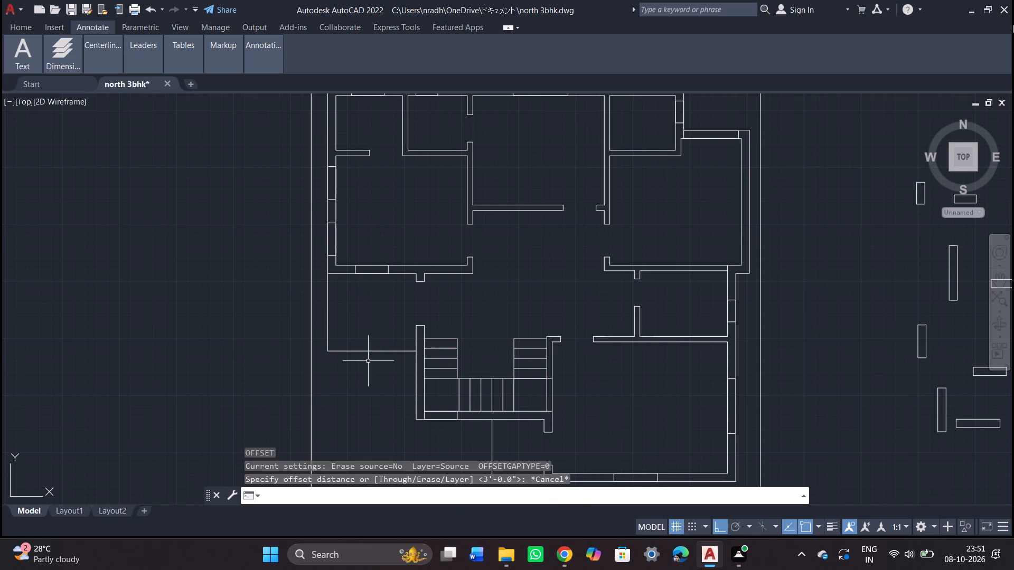
# Offset the south edge line of the open area west of the staircase 1' north twice to form step lines.
pyautogui.press('o')
pyautogui.press('Return')
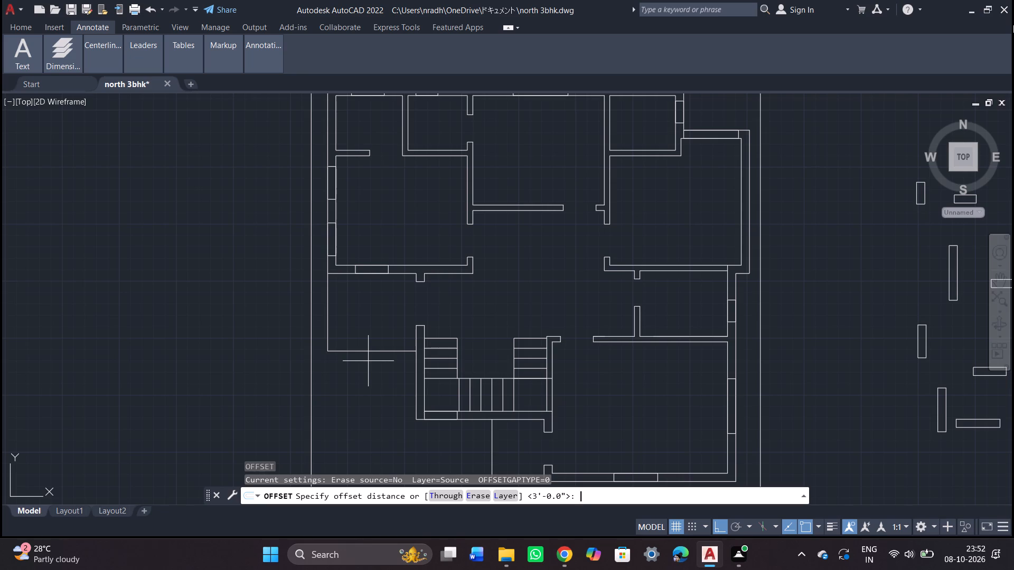
pyautogui.press('1')
pyautogui.press("'")
pyautogui.press('Return')
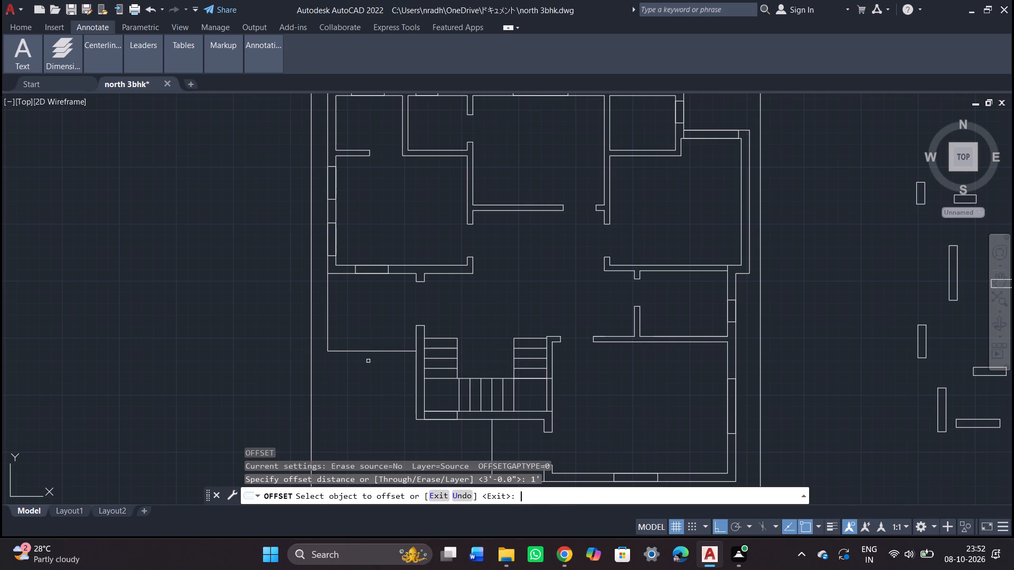
pyautogui.click(363, 352)
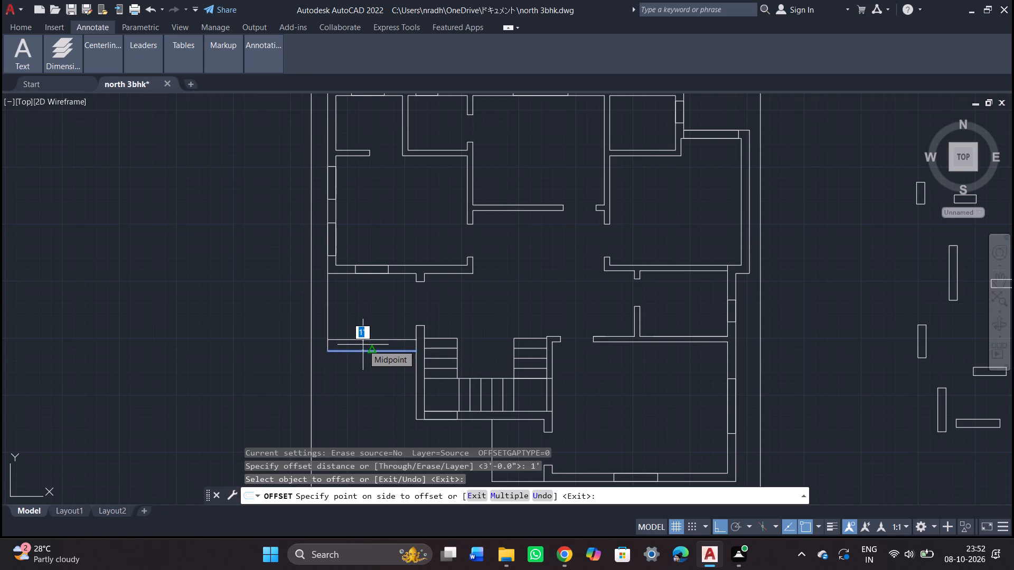
pyautogui.click(363, 345)
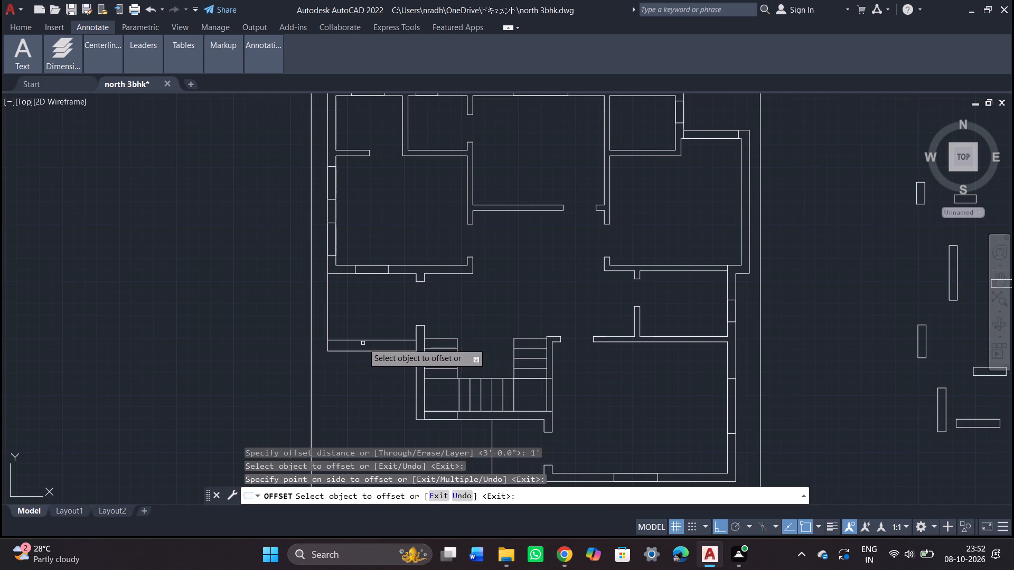
pyautogui.click(362, 340)
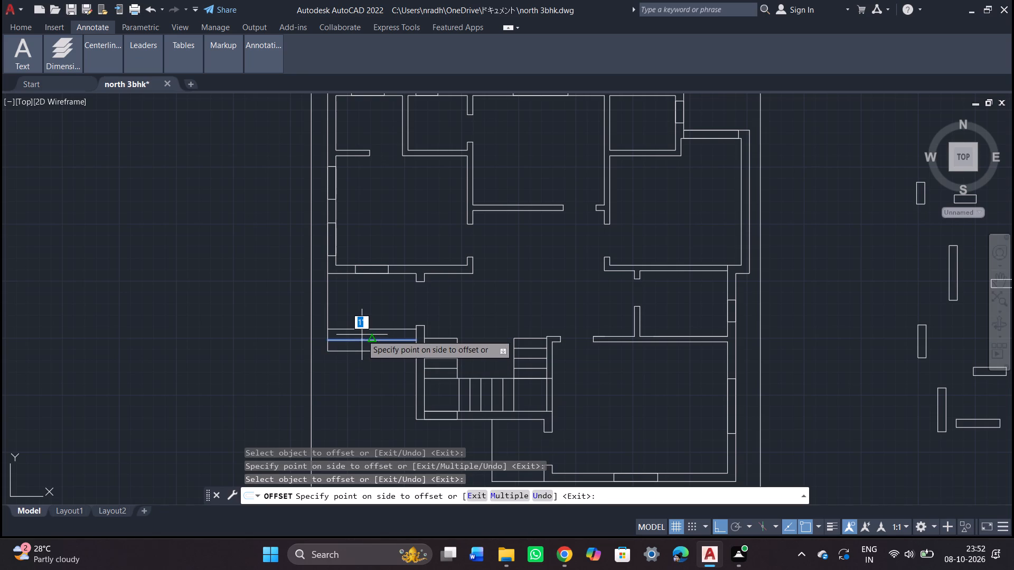
pyautogui.click(362, 335)
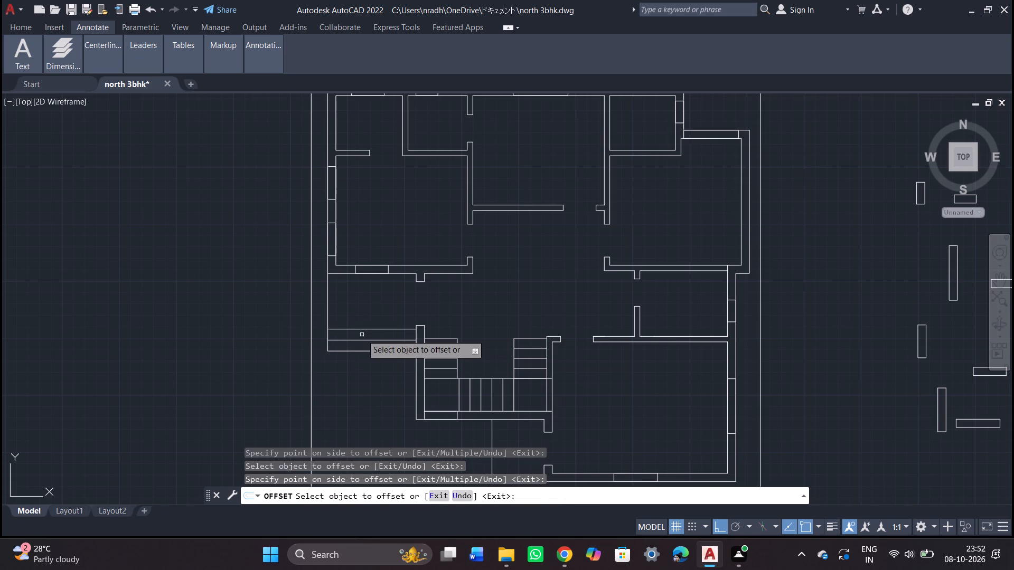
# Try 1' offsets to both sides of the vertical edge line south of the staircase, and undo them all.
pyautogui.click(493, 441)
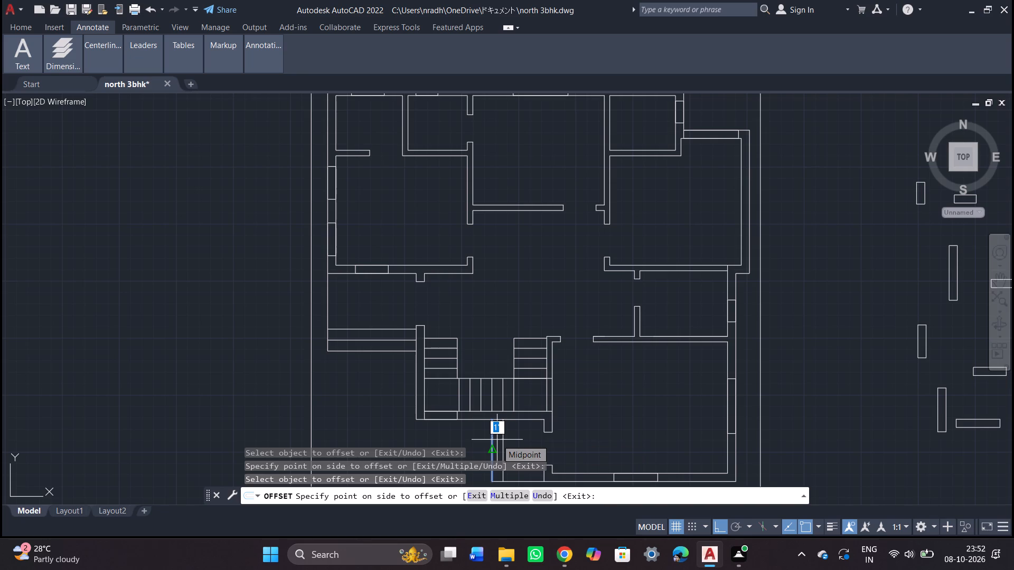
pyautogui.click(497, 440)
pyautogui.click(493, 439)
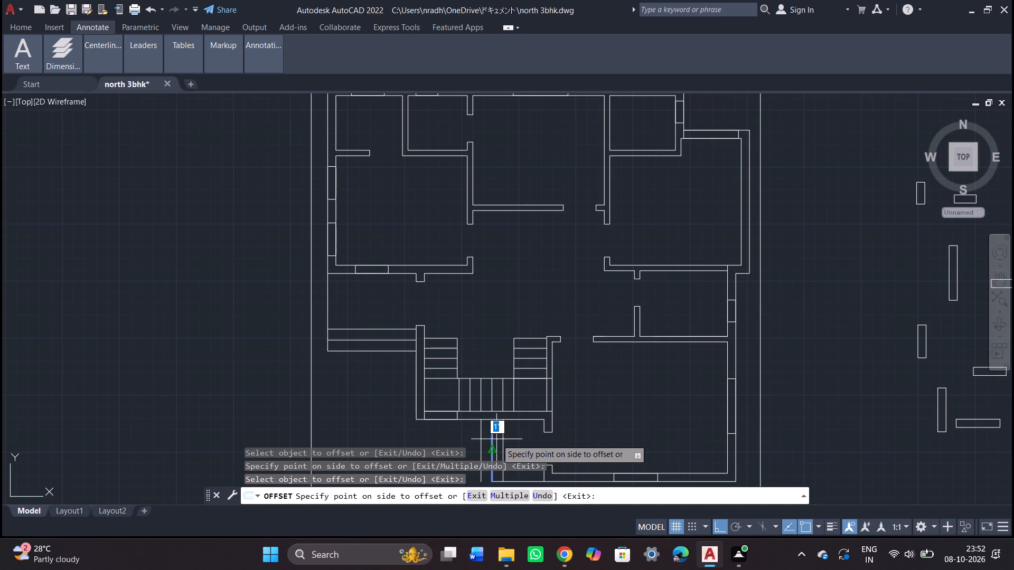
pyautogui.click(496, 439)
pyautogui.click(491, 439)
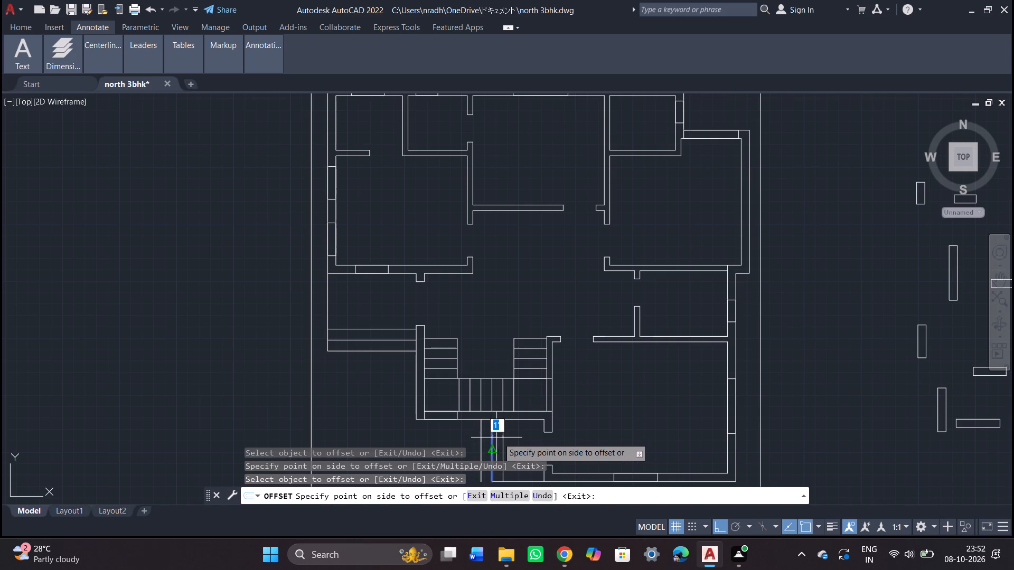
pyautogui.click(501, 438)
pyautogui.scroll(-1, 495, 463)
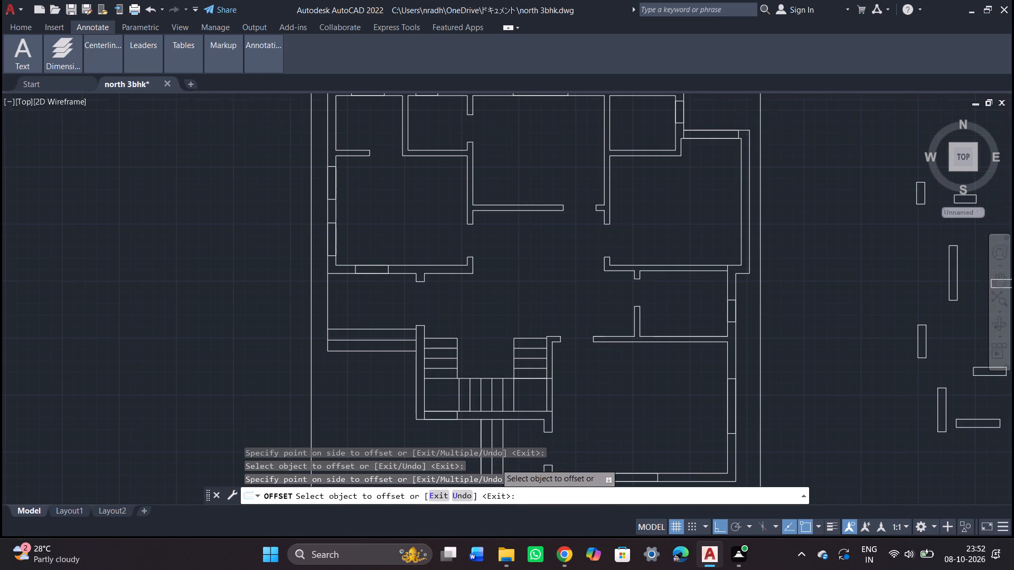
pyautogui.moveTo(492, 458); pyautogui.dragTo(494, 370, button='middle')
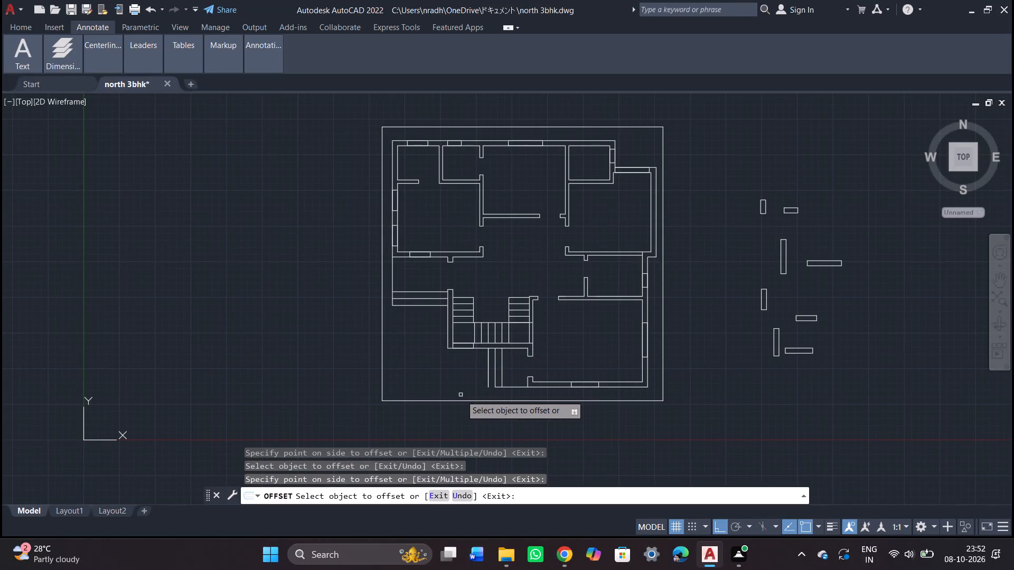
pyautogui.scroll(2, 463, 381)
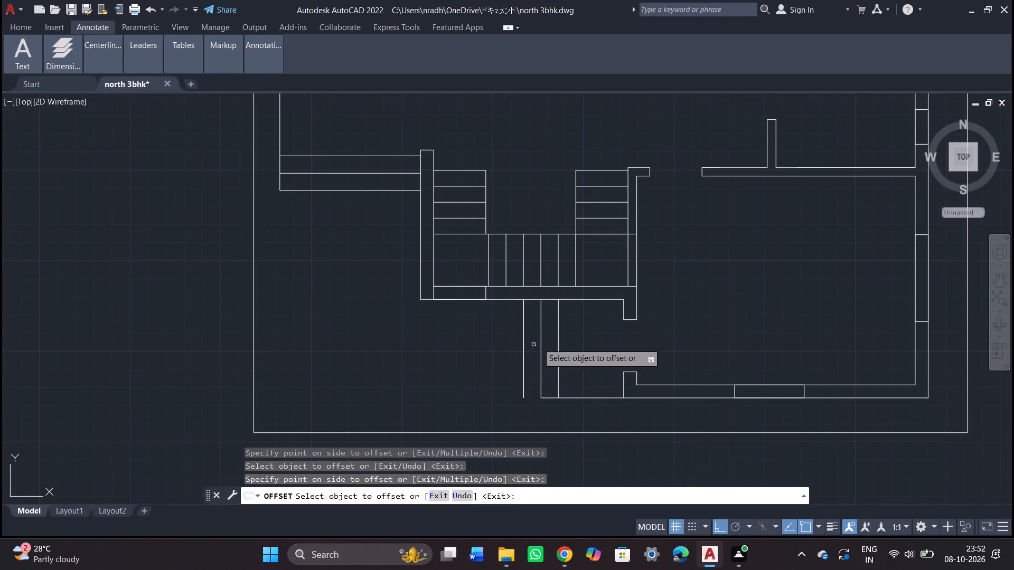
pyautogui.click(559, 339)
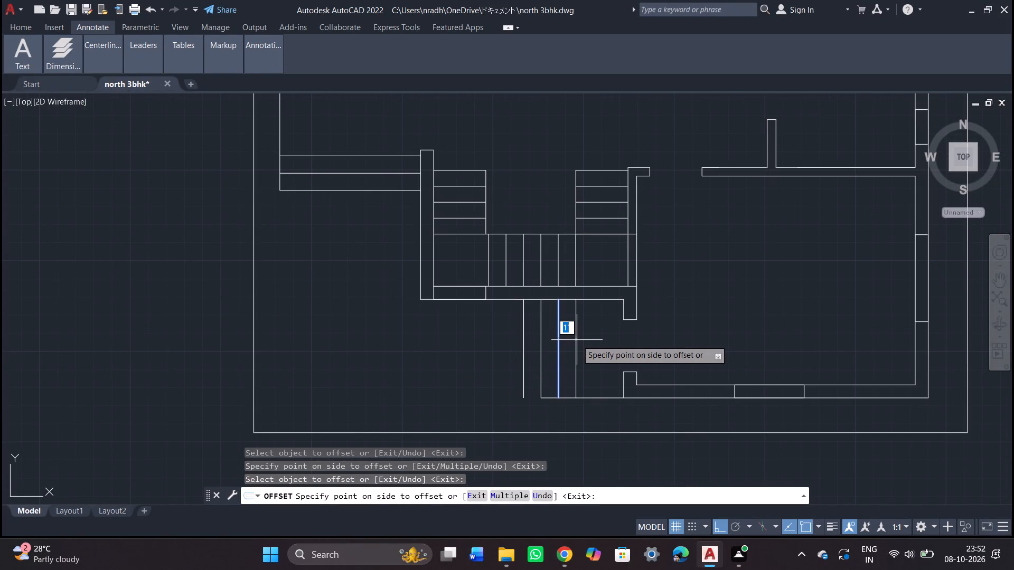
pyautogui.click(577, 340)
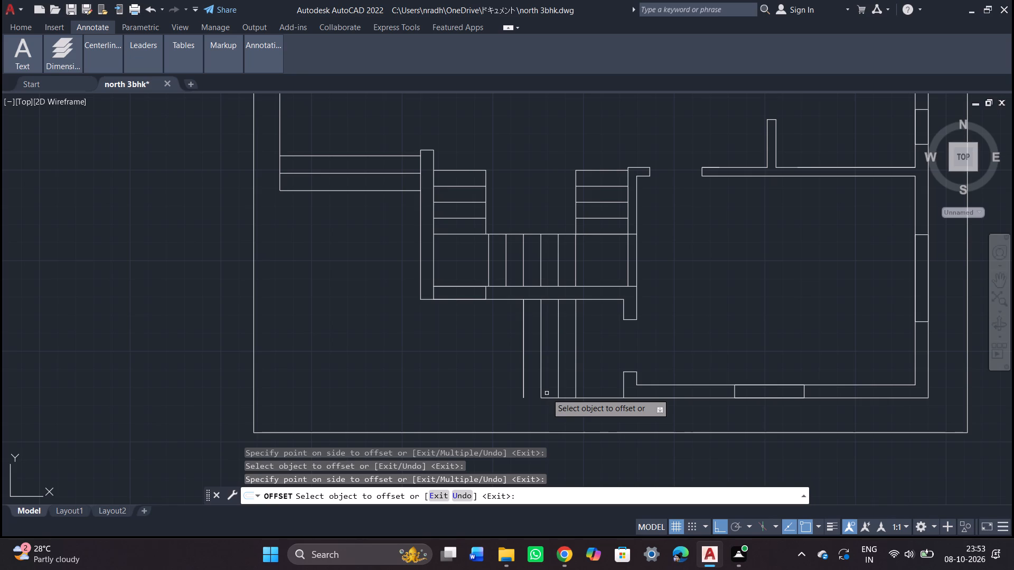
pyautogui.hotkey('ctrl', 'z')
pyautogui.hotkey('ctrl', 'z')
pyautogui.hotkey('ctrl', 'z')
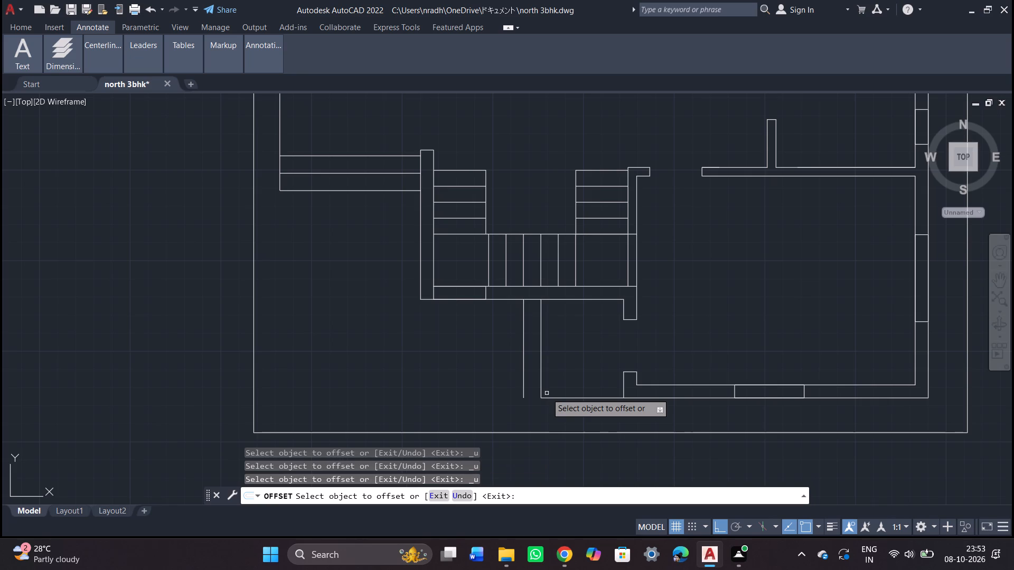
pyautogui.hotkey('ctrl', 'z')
# Offset the vertical edge line south of the staircase 1' west, and offset the new line another 1' west.
pyautogui.click(540, 379)
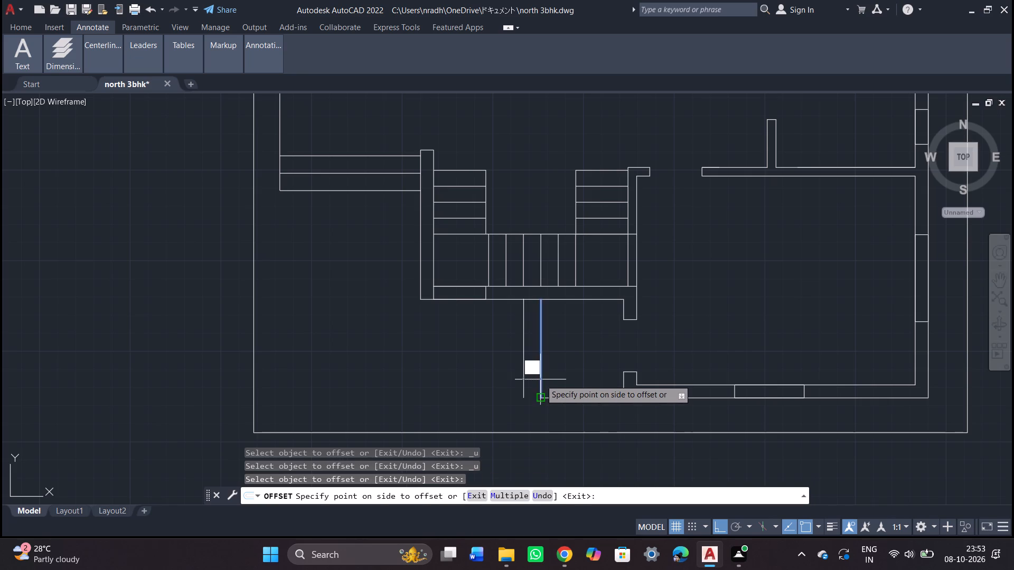
pyautogui.click(518, 381)
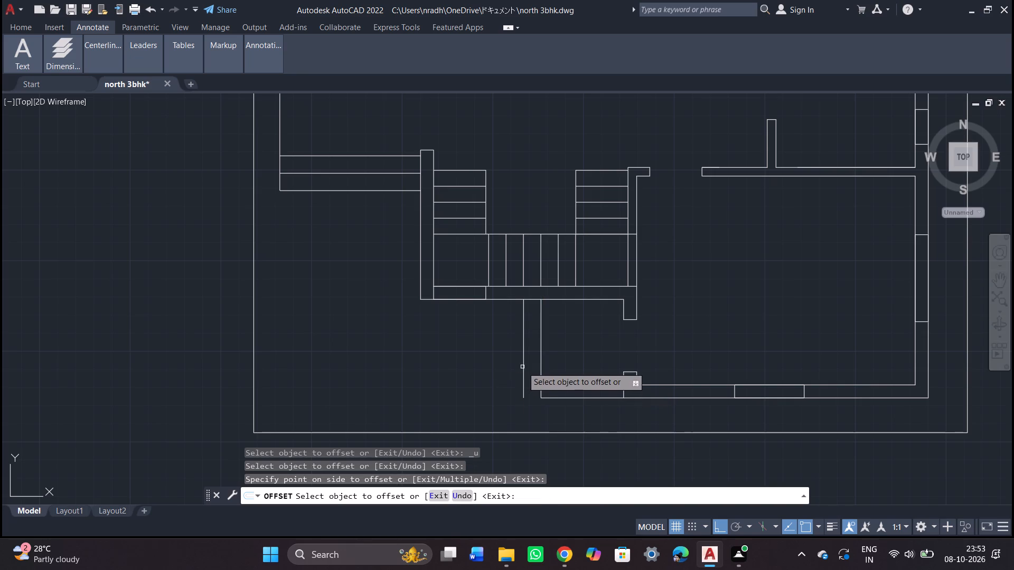
pyautogui.click(523, 365)
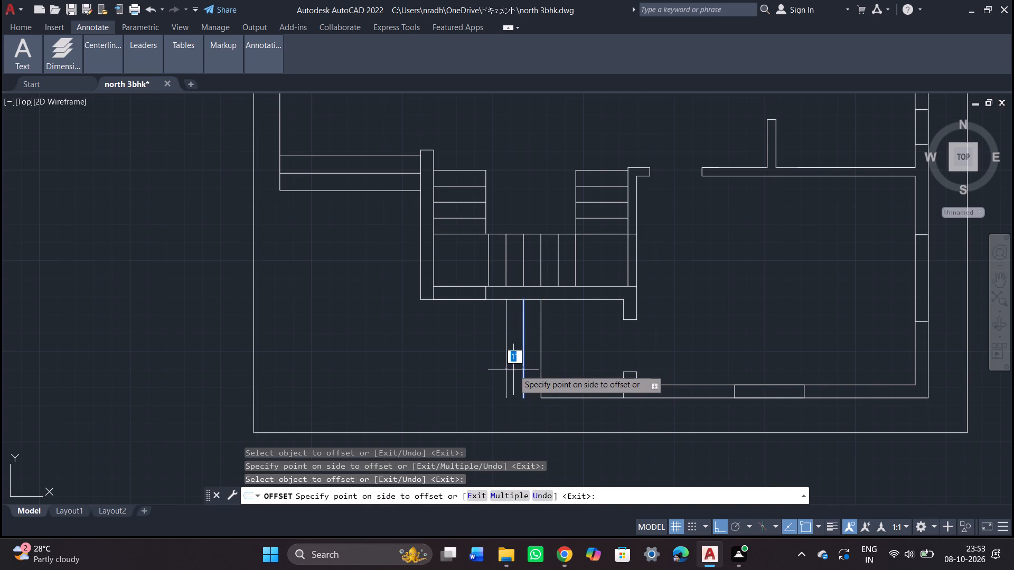
pyautogui.click(513, 368)
pyautogui.press('Escape')
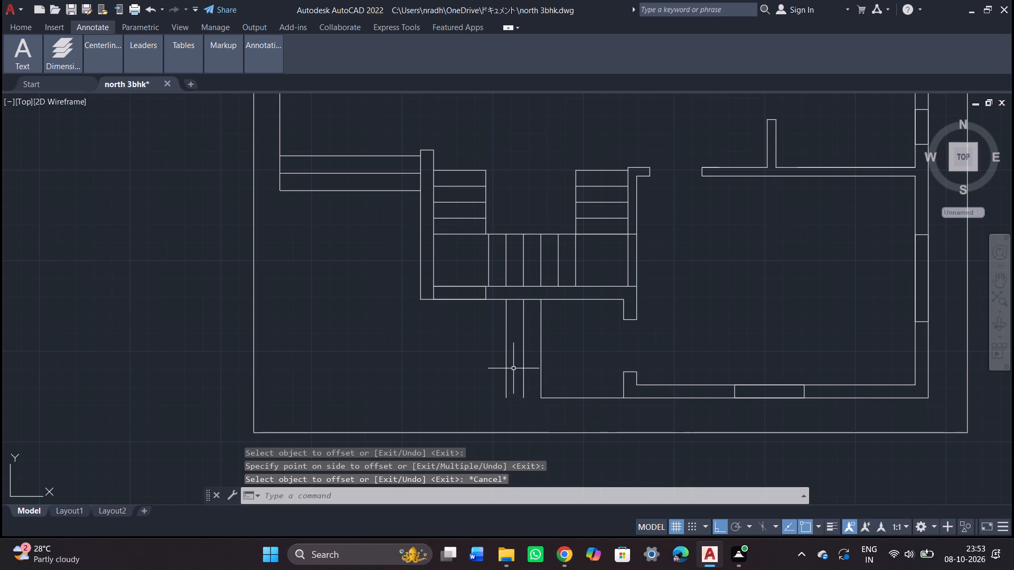
# Extend the southern wall line west across both new step lines to close the steps south of the staircase.
pyautogui.write('ex')
pyautogui.press('Return')
pyautogui.press('Return')
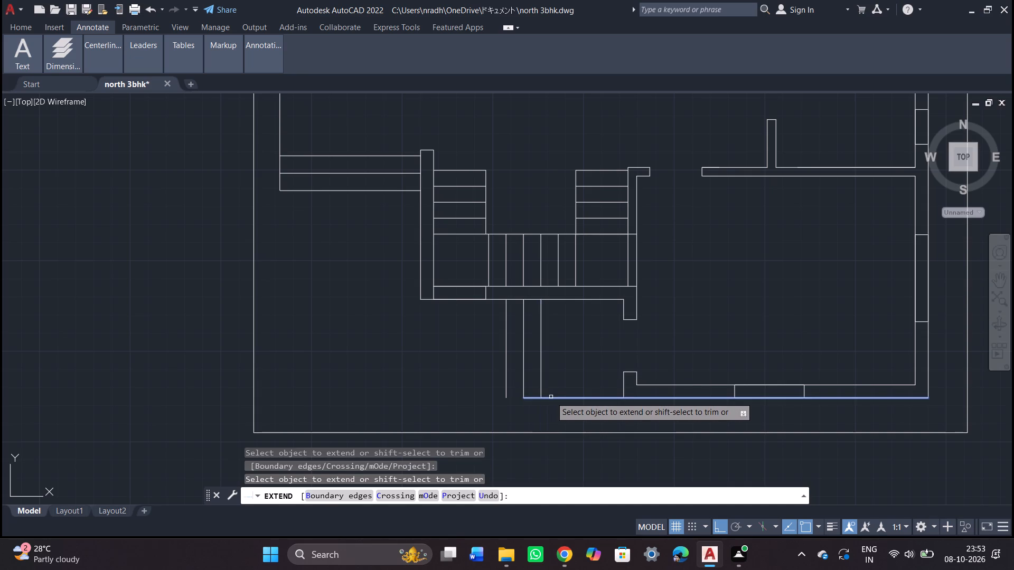
pyautogui.click(551, 397)
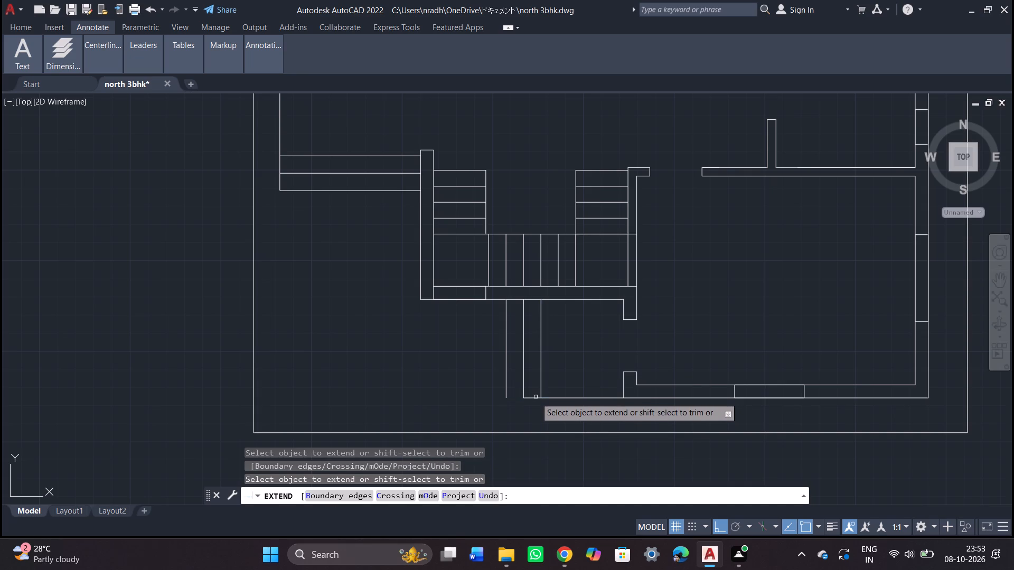
pyautogui.click(536, 397)
pyautogui.press('Escape')
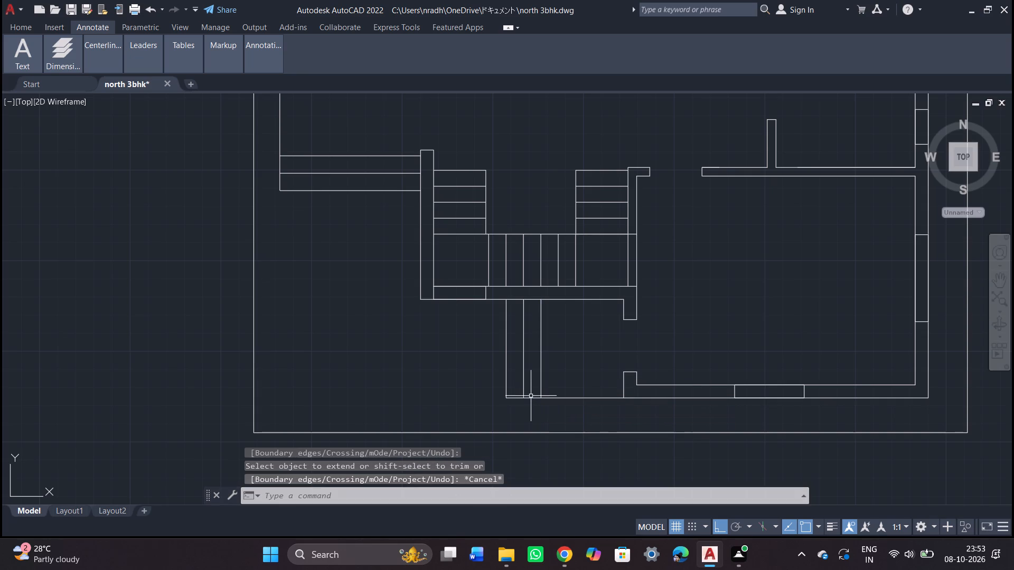
# Save the drawing.
pyautogui.hotkey('ctrl', 's')
pyautogui.hotkey('ctrl', 's')
pyautogui.hotkey('ctrl', 's')
pyautogui.hotkey('ctrl', 's')
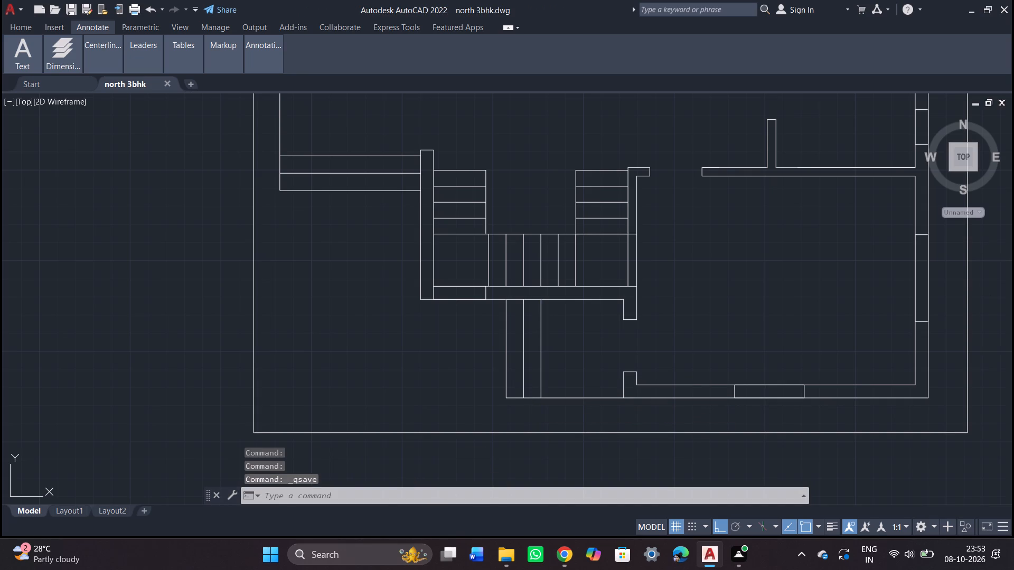
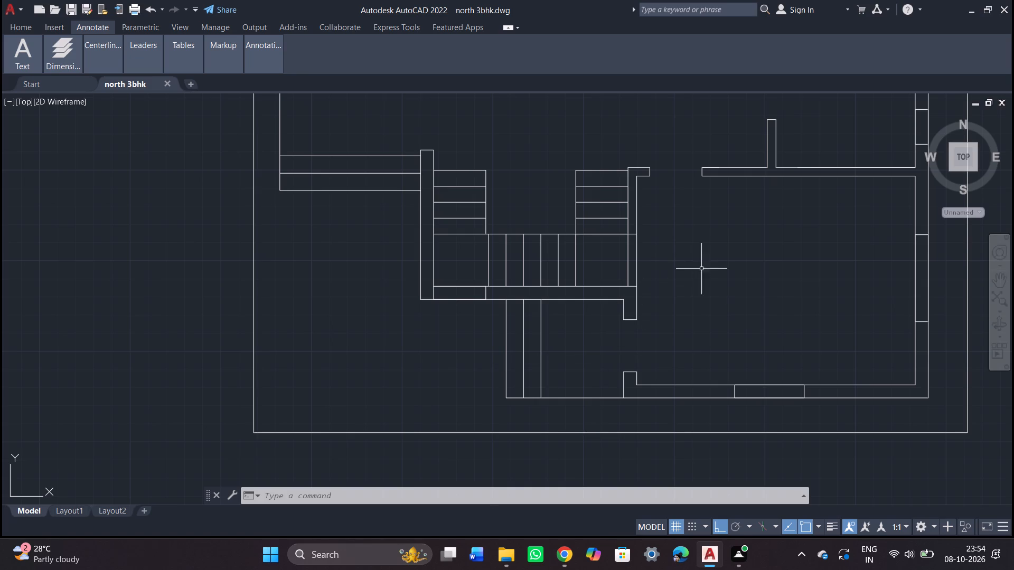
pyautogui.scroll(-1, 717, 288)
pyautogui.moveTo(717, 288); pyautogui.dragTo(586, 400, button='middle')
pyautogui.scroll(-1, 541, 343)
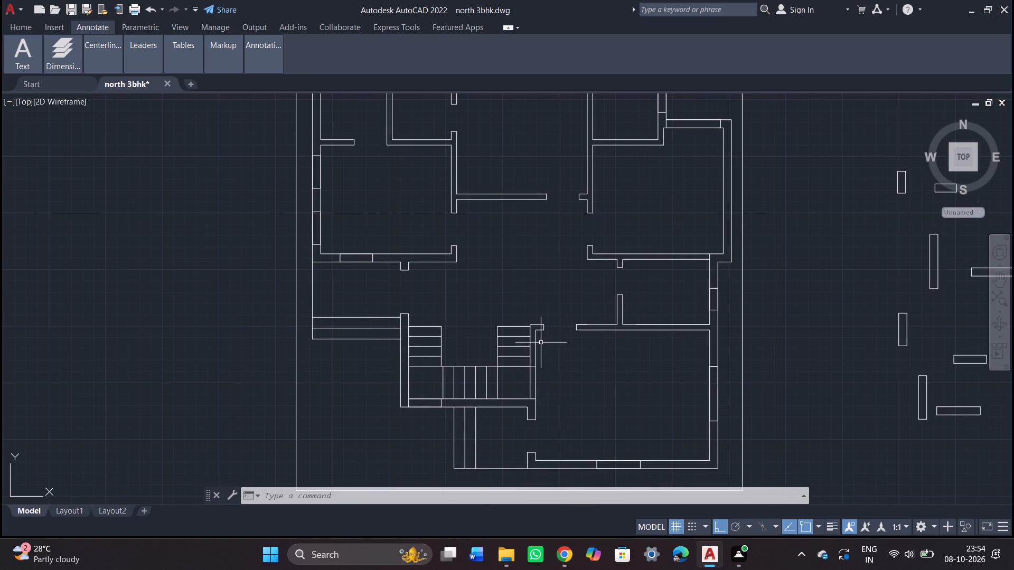
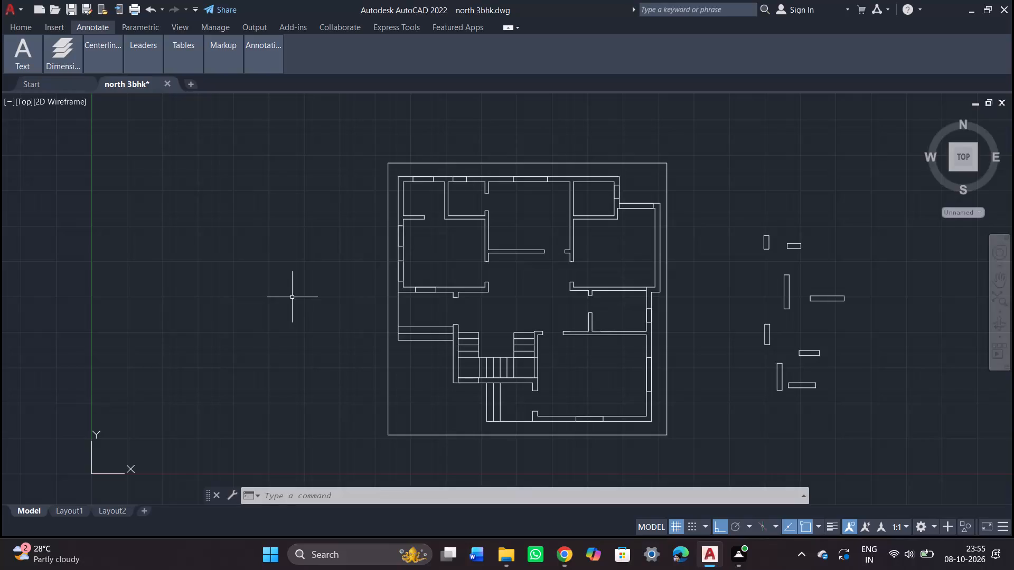
# Start a multiline text box in the empty area west of the floor plan.
pyautogui.write('mt')
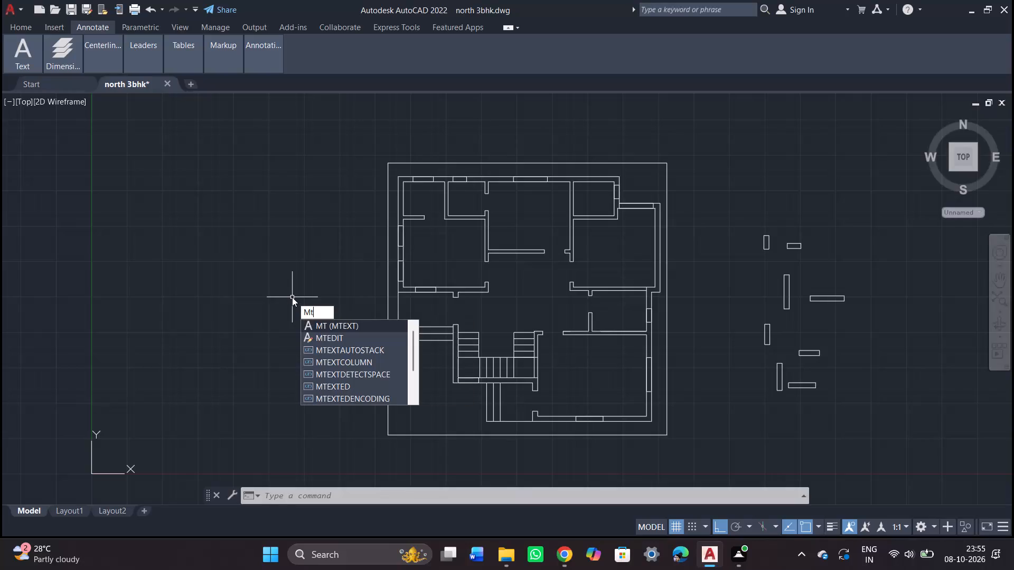
pyautogui.press('Return')
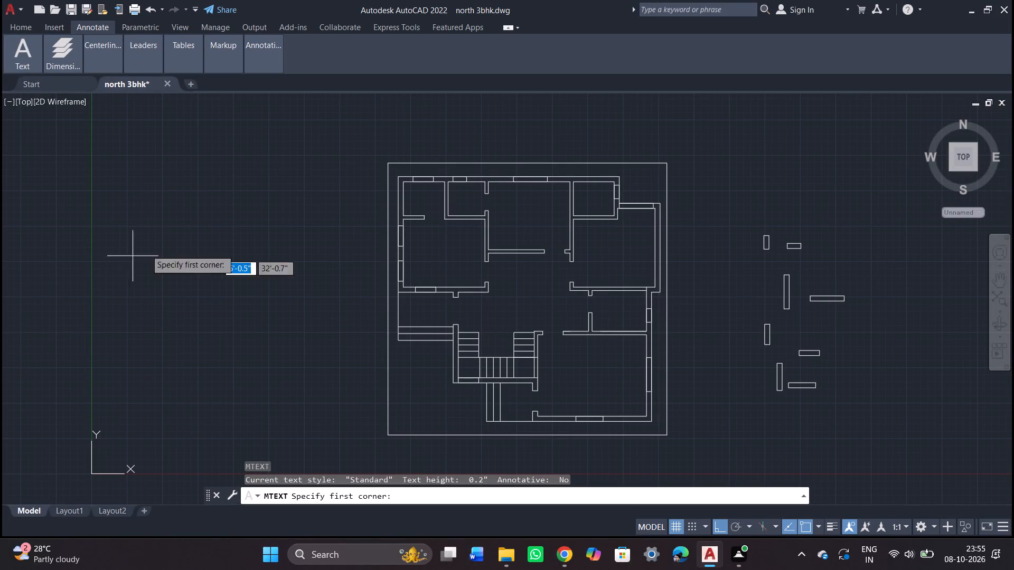
pyautogui.click(183, 194)
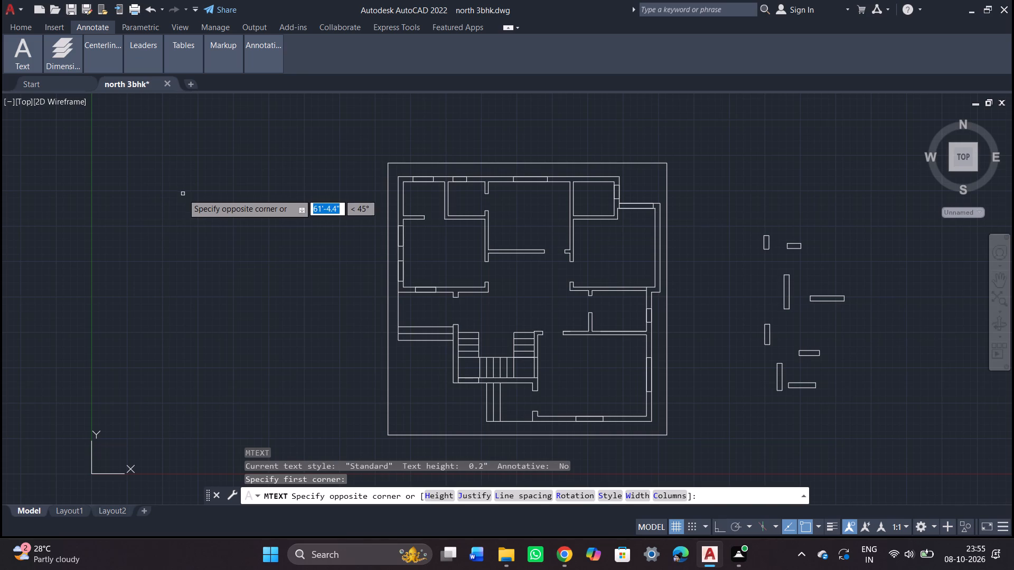
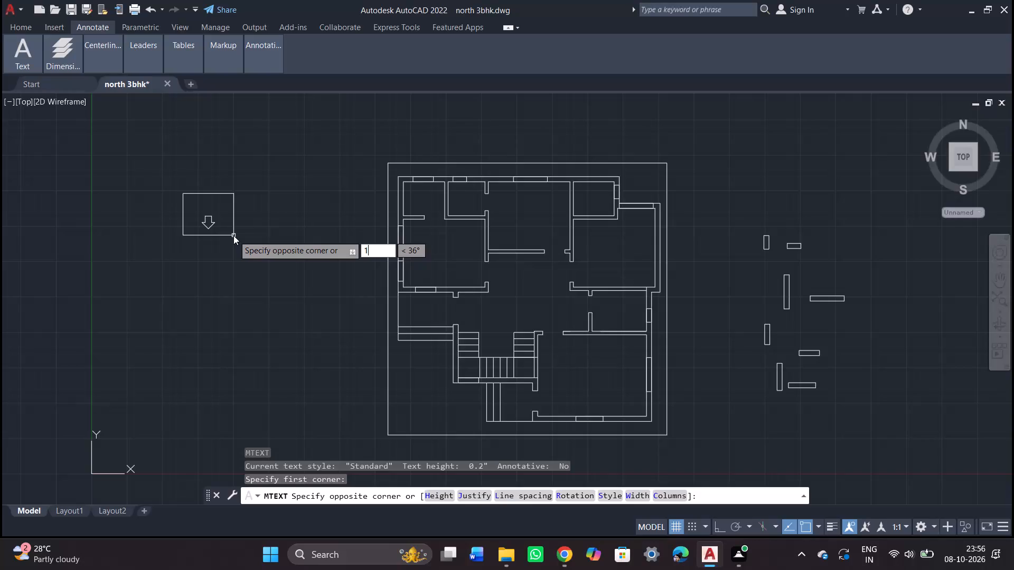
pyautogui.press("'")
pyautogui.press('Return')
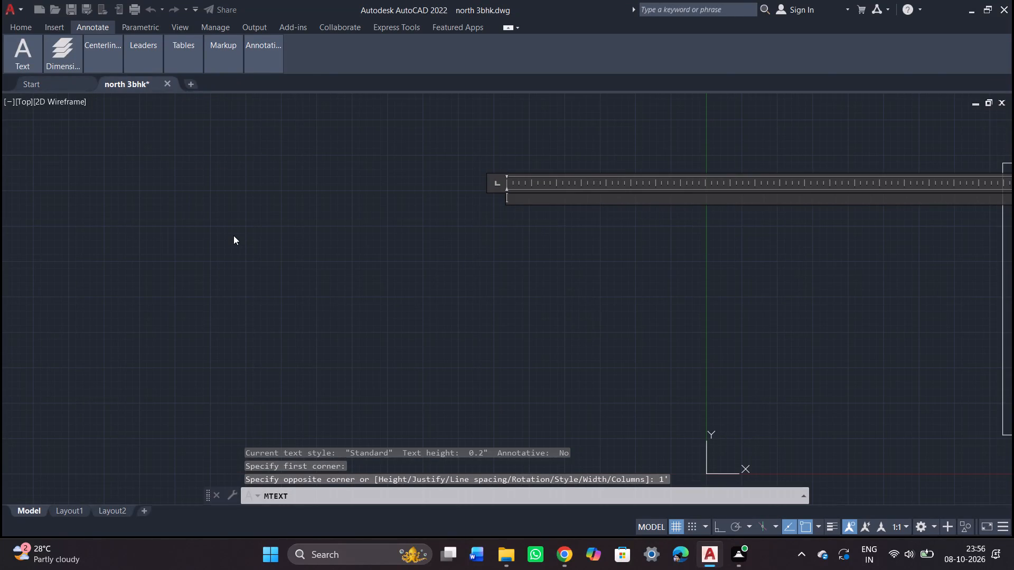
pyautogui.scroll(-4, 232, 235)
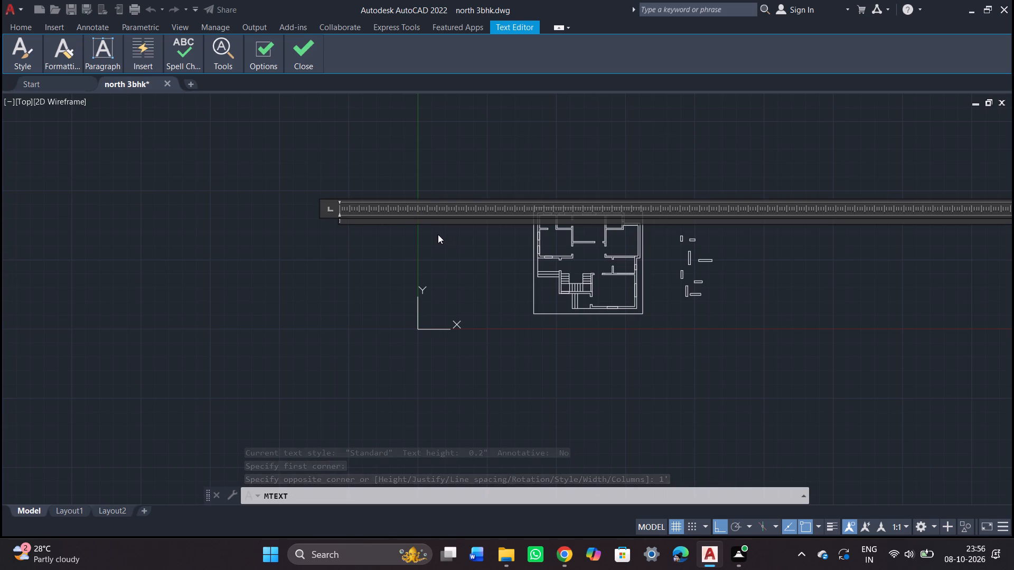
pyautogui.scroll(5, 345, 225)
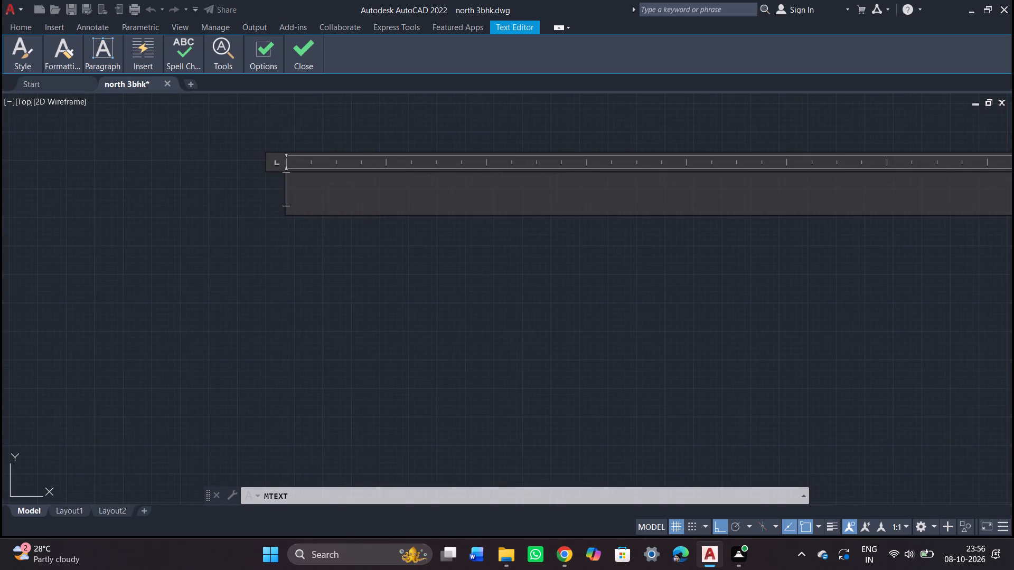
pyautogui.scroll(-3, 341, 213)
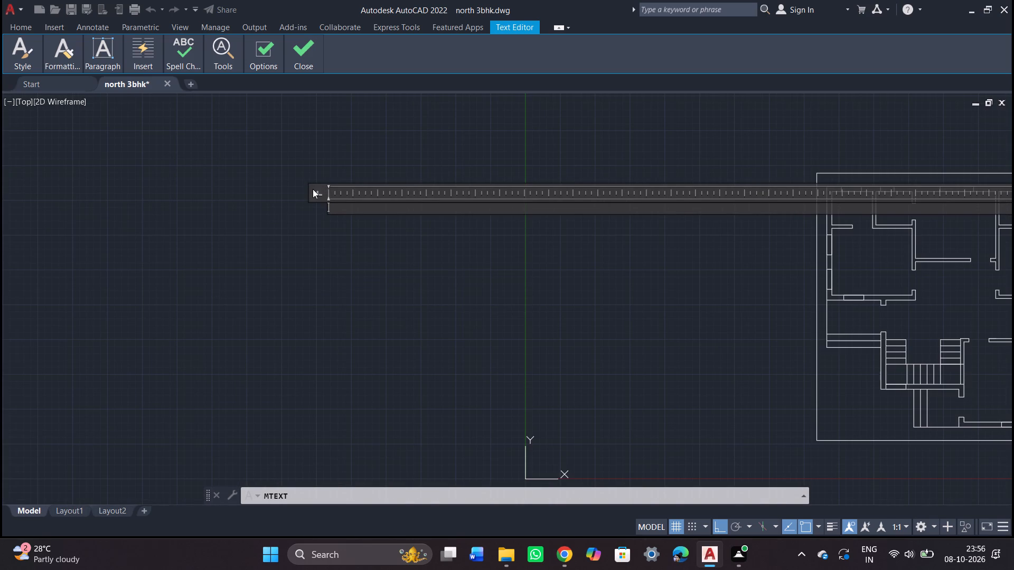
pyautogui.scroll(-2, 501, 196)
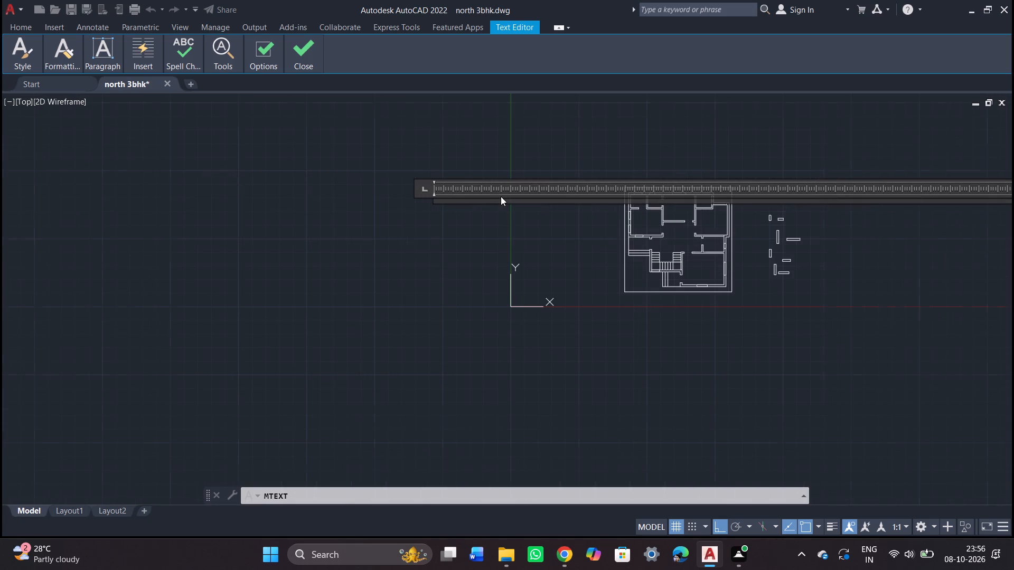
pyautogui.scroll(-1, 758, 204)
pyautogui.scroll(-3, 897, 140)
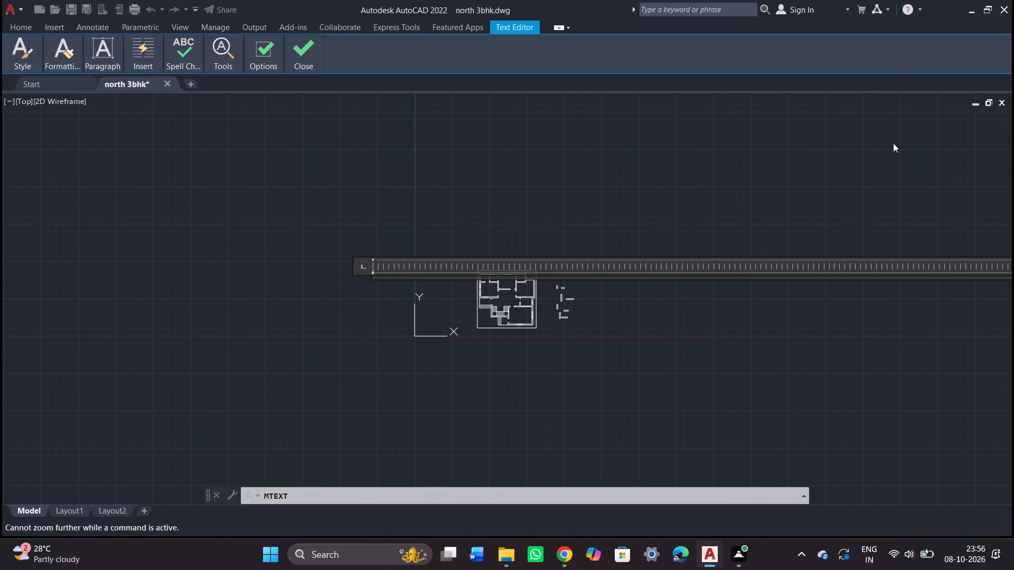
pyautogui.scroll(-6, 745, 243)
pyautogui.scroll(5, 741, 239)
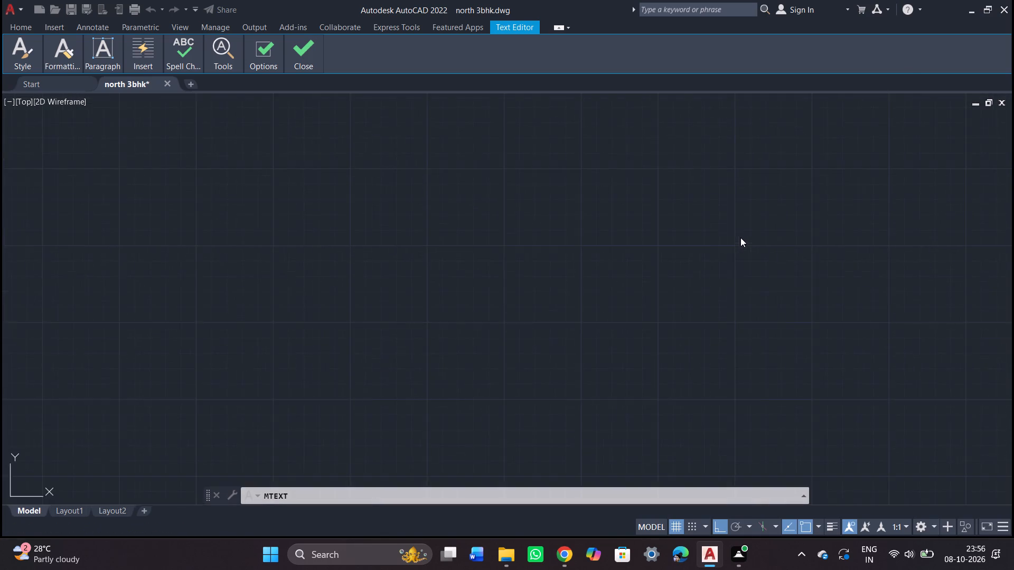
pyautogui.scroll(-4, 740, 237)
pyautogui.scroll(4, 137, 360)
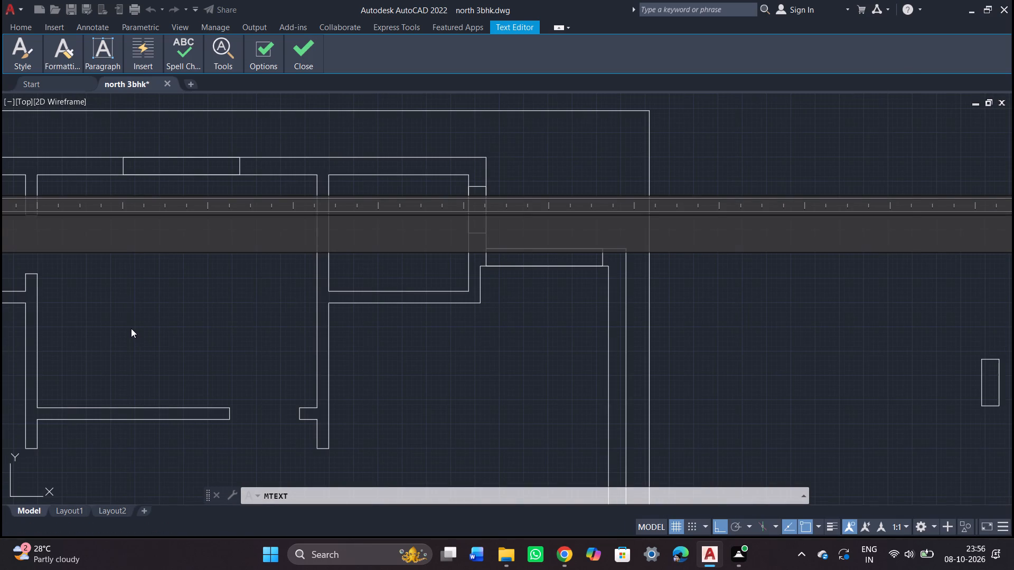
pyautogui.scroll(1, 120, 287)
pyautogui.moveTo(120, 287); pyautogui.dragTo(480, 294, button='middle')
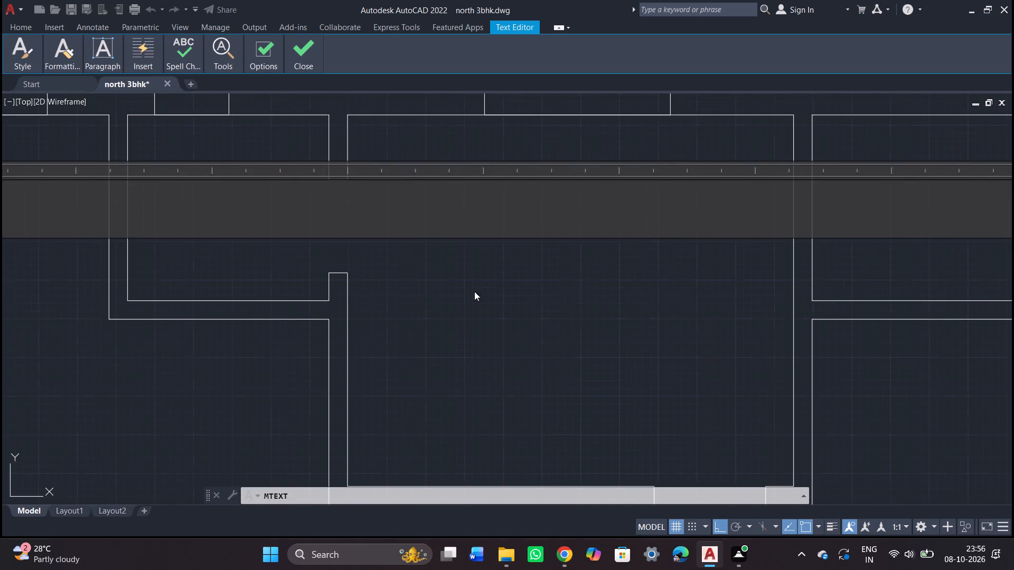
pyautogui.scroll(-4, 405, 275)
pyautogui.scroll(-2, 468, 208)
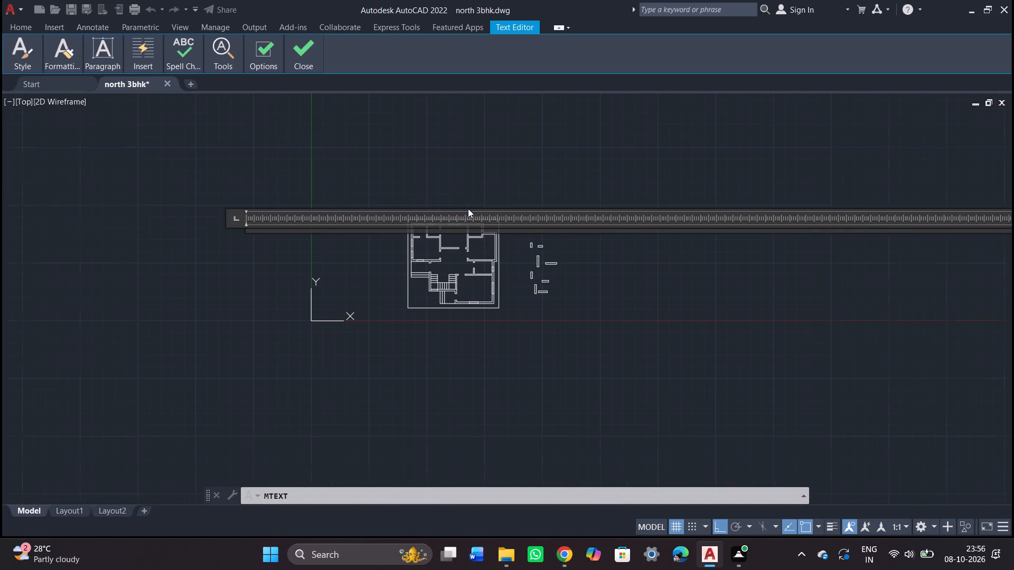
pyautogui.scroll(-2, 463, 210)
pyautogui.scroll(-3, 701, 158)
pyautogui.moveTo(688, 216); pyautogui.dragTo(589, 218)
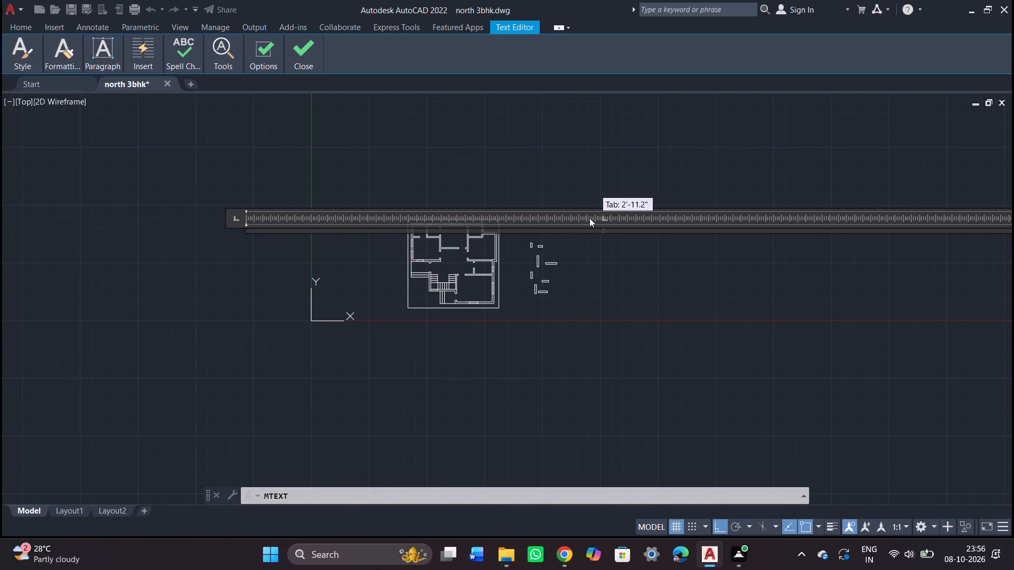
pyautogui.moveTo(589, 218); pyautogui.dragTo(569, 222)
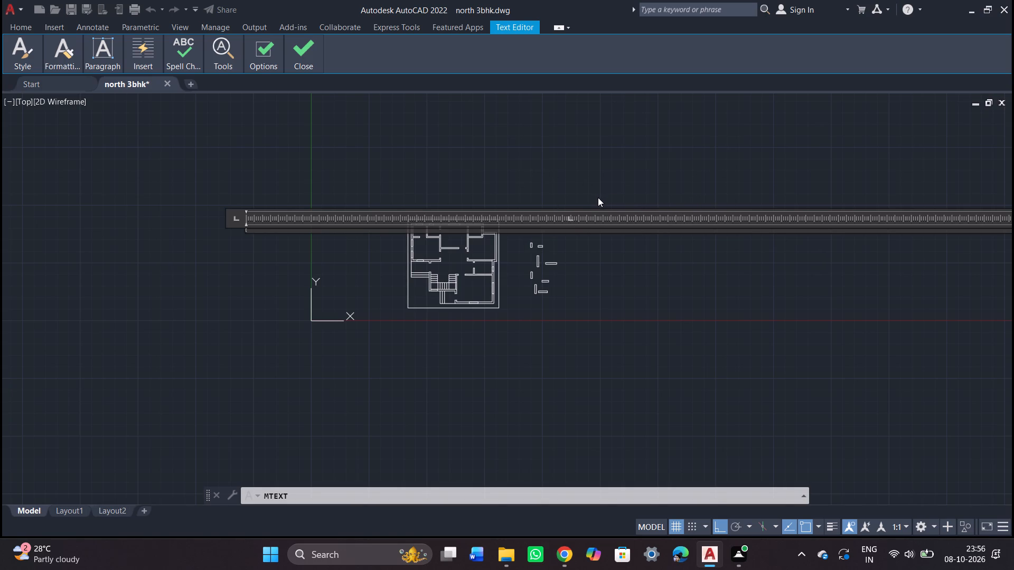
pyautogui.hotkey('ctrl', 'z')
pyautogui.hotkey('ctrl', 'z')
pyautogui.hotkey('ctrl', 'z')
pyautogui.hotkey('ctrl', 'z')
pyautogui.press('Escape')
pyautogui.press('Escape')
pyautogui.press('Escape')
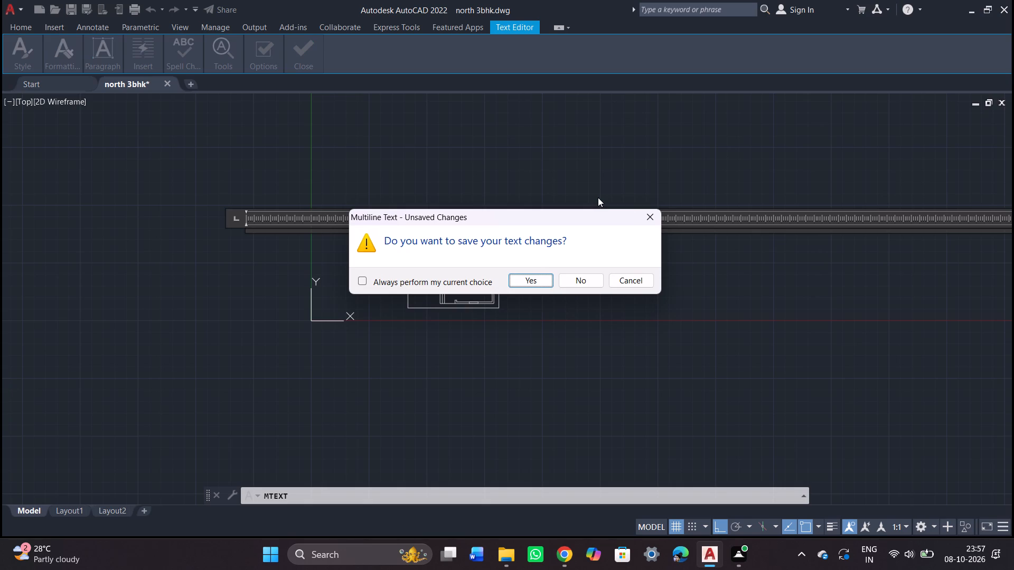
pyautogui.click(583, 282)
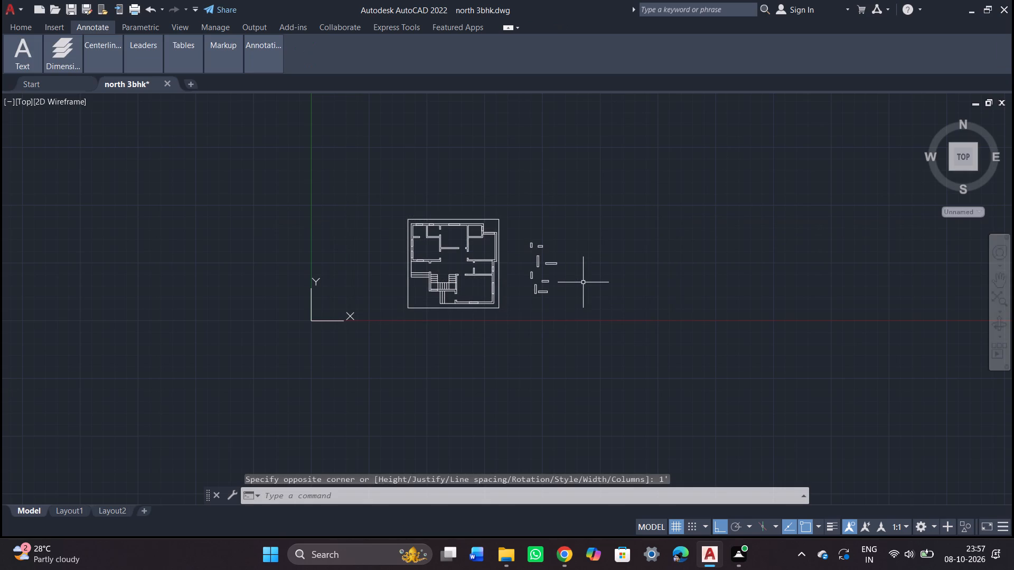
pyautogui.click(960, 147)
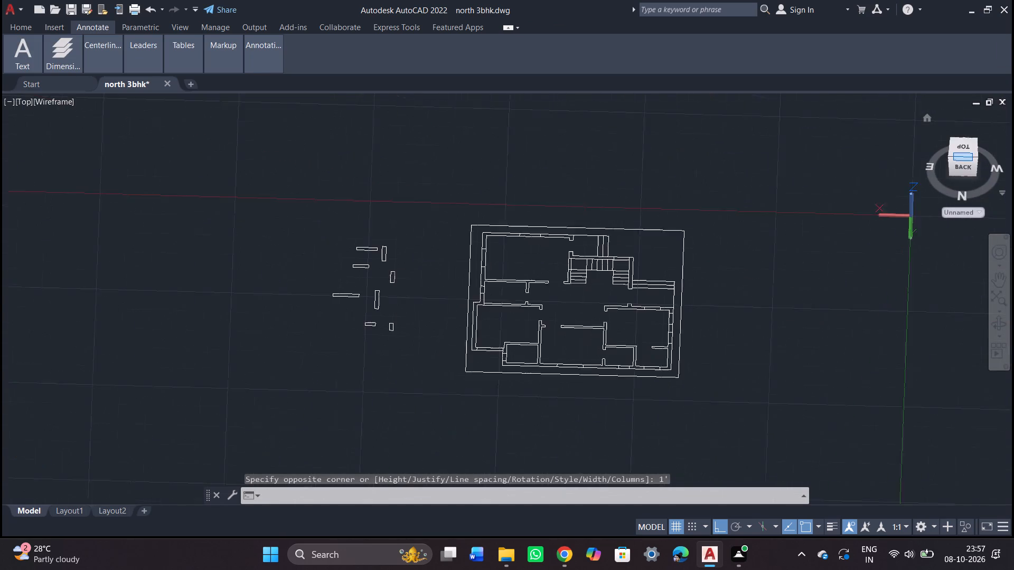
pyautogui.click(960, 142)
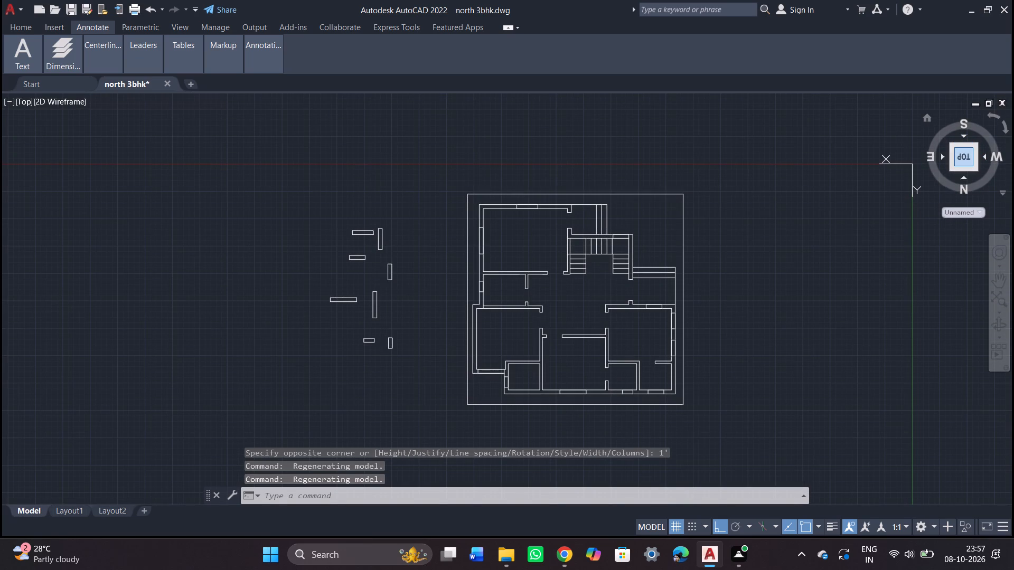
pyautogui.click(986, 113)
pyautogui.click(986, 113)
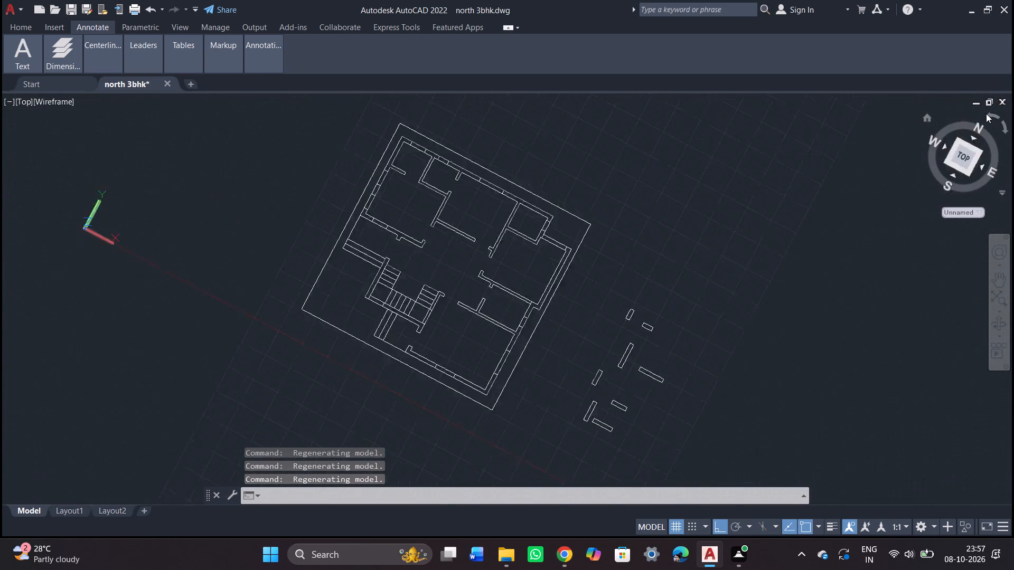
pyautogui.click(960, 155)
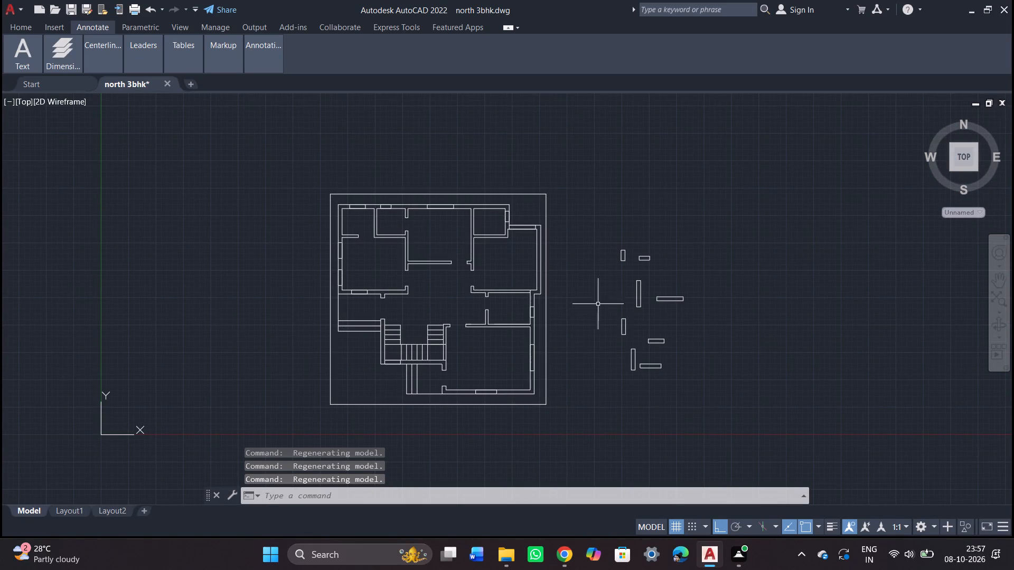
# Place a new multiline text box in the empty area west of the floor plan.
pyautogui.scroll(2, 444, 388)
pyautogui.moveTo(747, 567); pyautogui.dragTo(799, 569, button='middle')
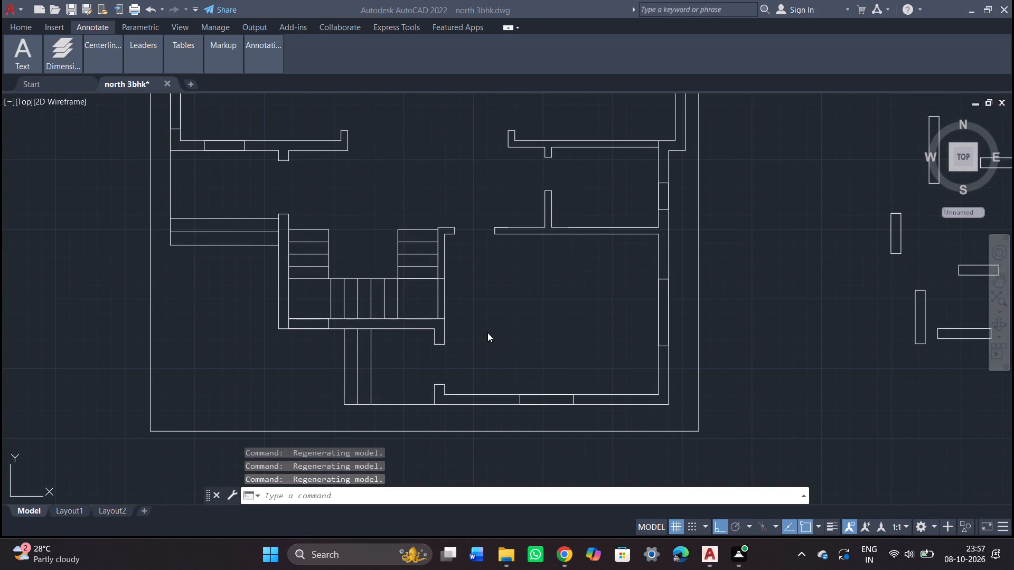
pyautogui.moveTo(481, 330); pyautogui.dragTo(550, 431, button='middle')
pyautogui.scroll(-1, 459, 443)
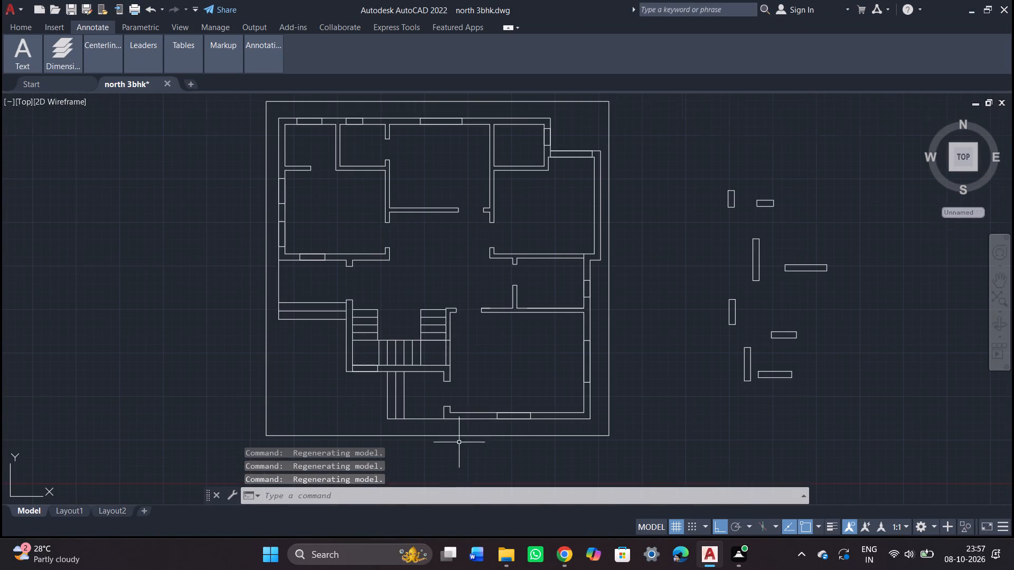
pyautogui.moveTo(402, 274); pyautogui.dragTo(413, 283, button='middle')
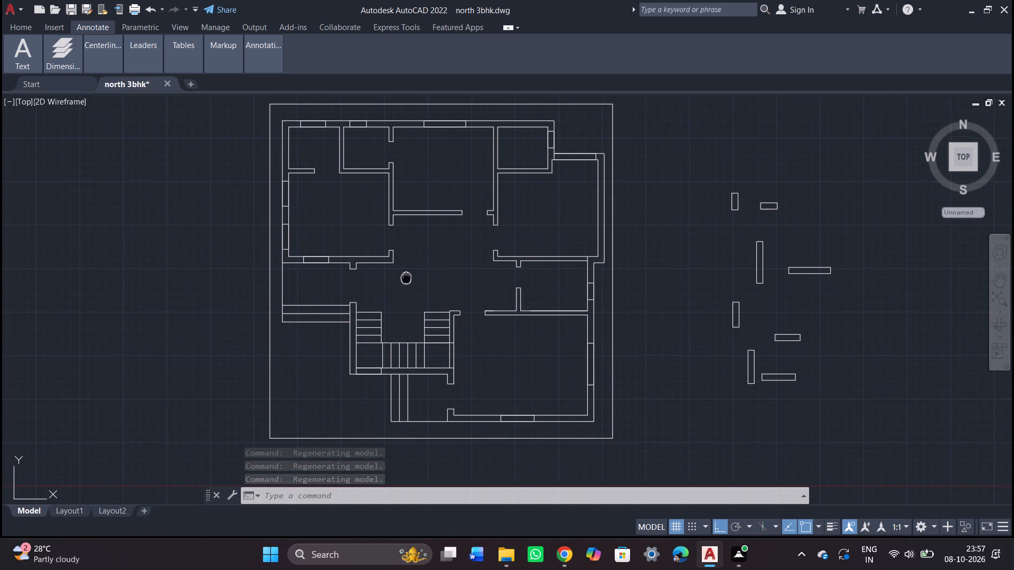
pyautogui.moveTo(413, 283); pyautogui.dragTo(462, 286, button='middle')
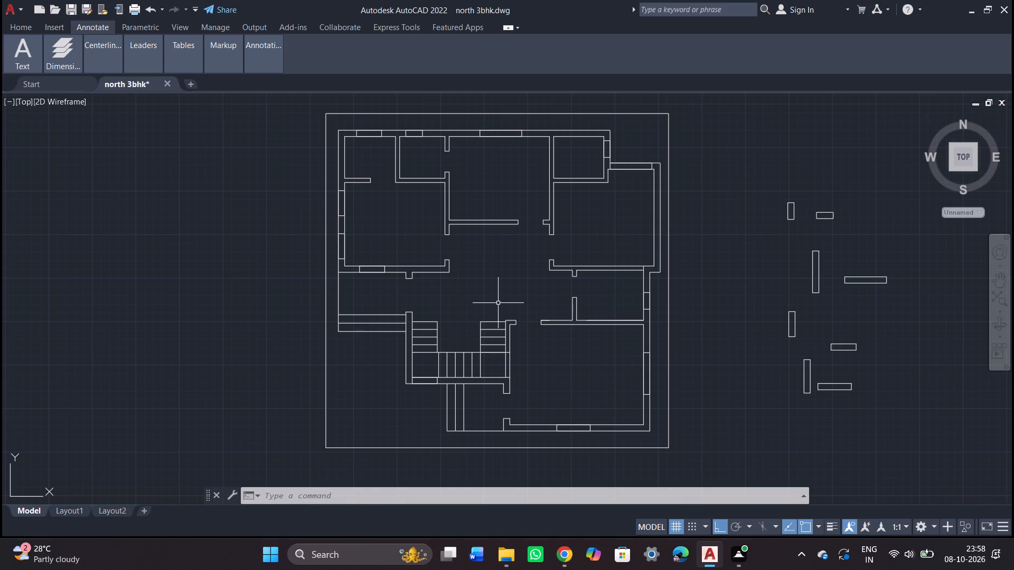
pyautogui.press('t')
pyautogui.press('Return')
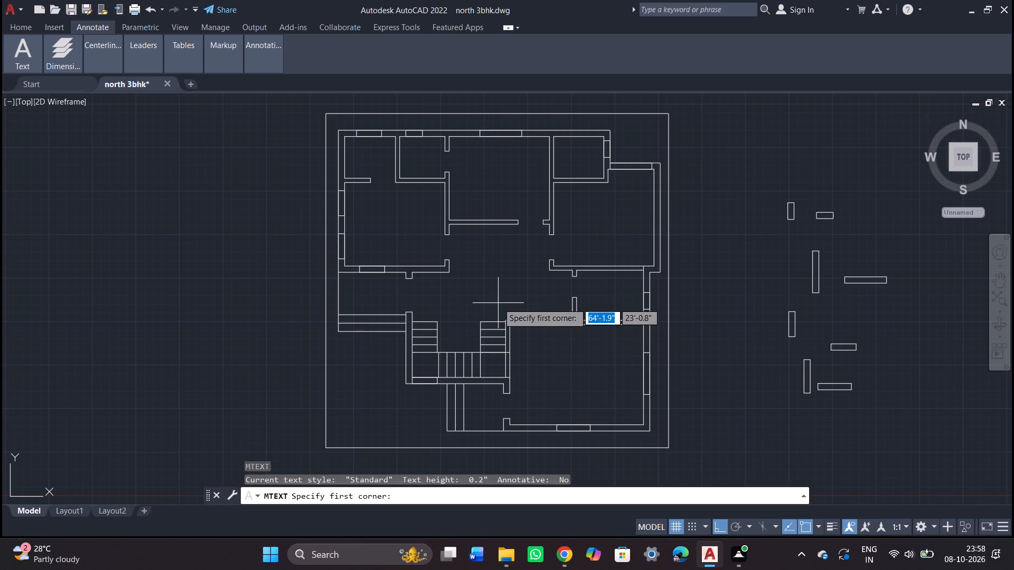
pyautogui.click(159, 197)
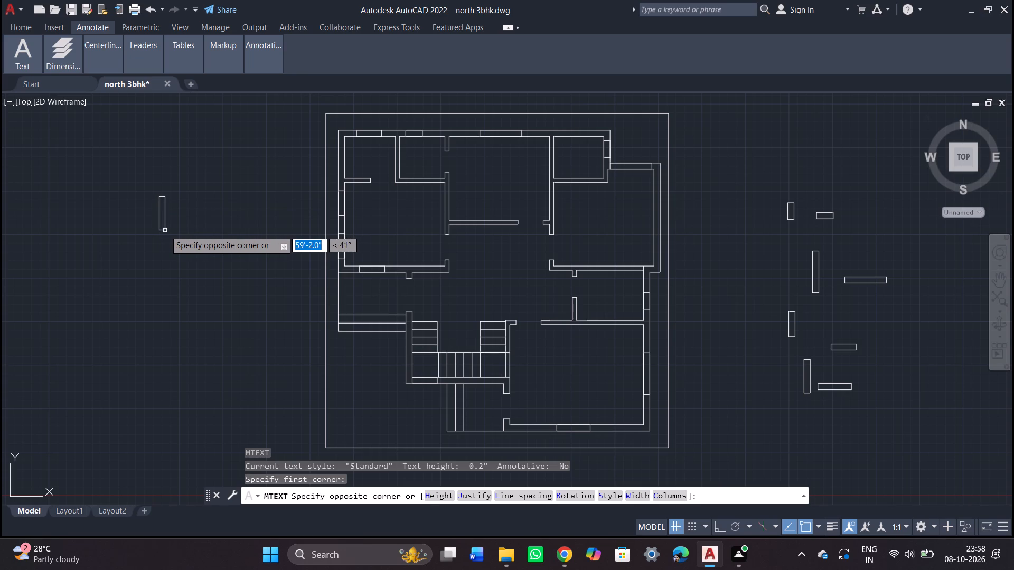
pyautogui.click(165, 230)
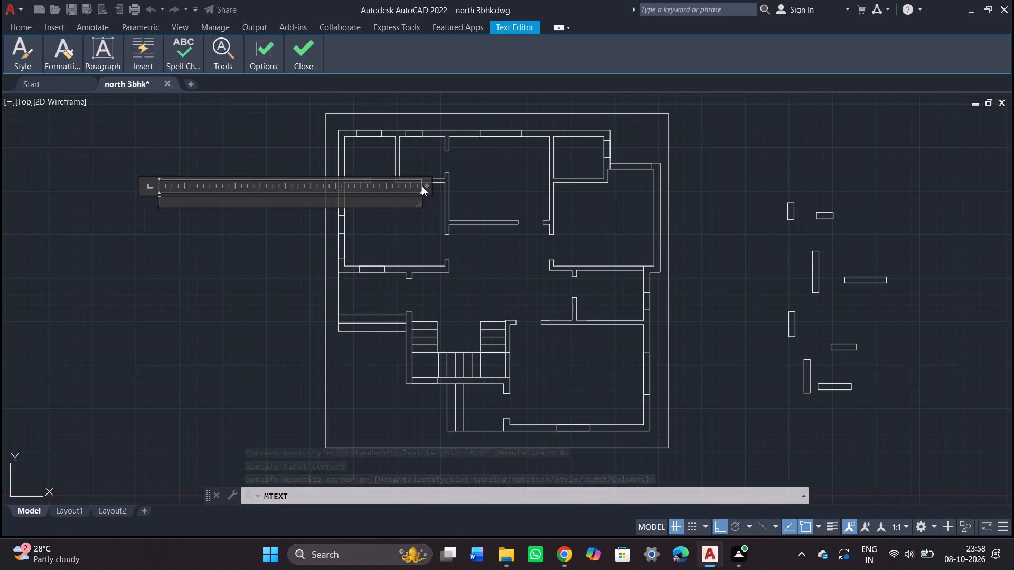
# Narrow the text box so it stays clear of the floor plan, and make it taller.
pyautogui.moveTo(426, 186); pyautogui.dragTo(285, 179)
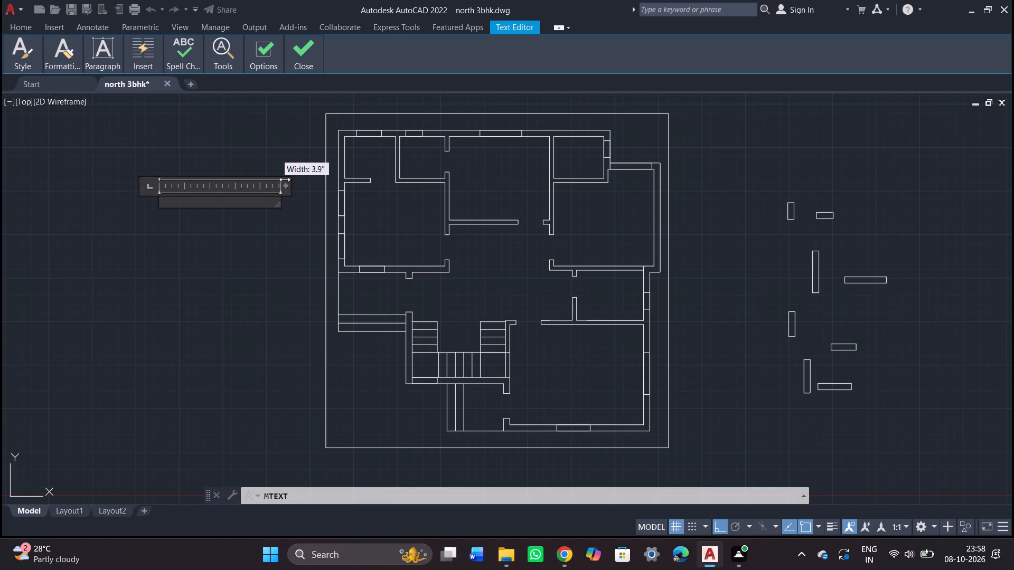
pyautogui.moveTo(285, 179); pyautogui.dragTo(223, 195)
pyautogui.moveTo(183, 207); pyautogui.dragTo(184, 225)
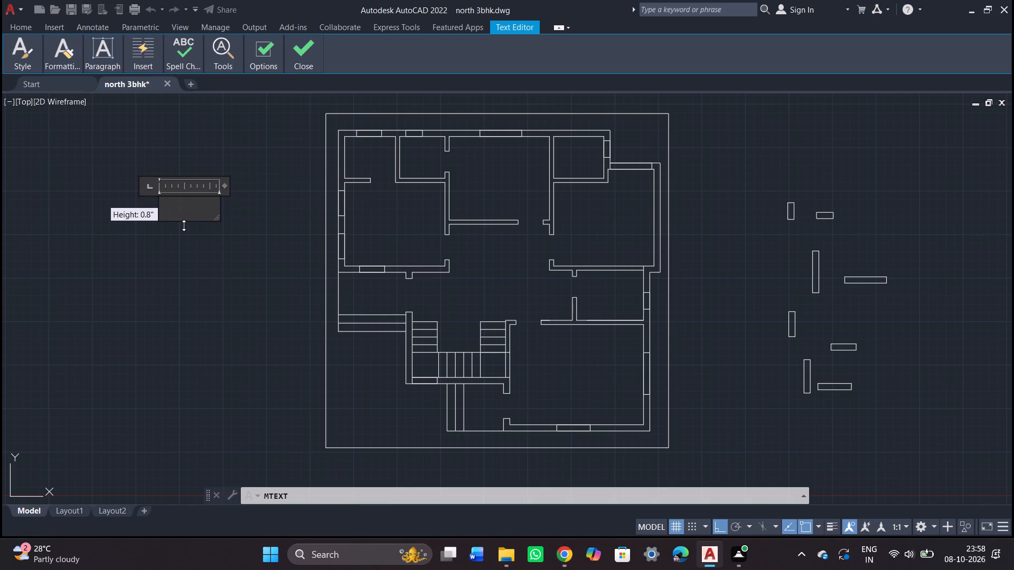
pyautogui.moveTo(184, 225); pyautogui.dragTo(184, 230)
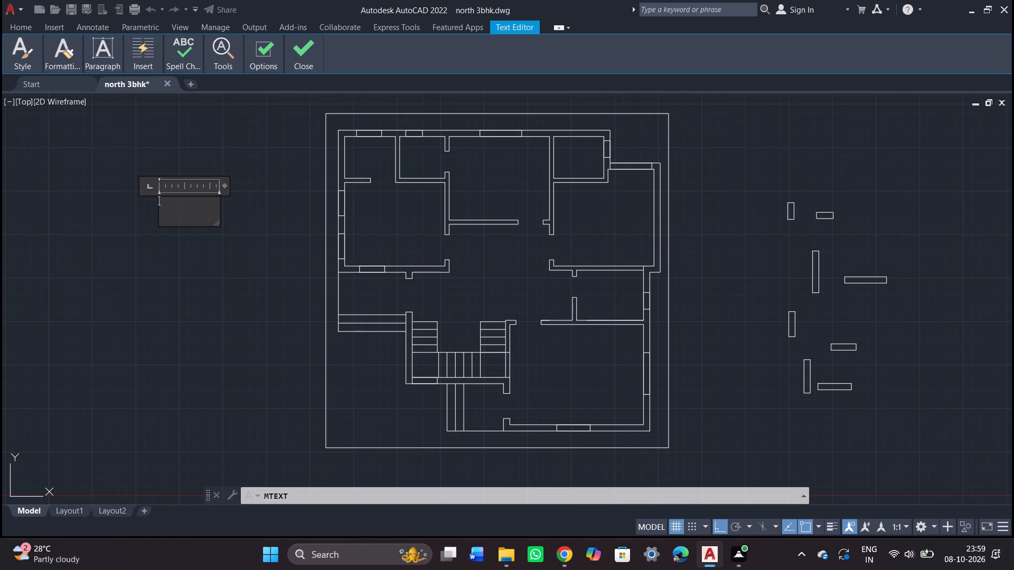
# Write the label "Room1" with 12'X10' on a second line in the text box, and finish editing.
pyautogui.write('roo')
pyautogui.press('BackSpace')
pyautogui.press('BackSpace')
pyautogui.press('BackSpace')
pyautogui.hotkey('shift', 'r')
pyautogui.write('oo')
pyautogui.press('m')
pyautogui.press('1')
pyautogui.press('Return')
pyautogui.write('12')
pyautogui.press("'")
pyautogui.hotkey('shift', 'x')
pyautogui.press('1')
pyautogui.press('0')
pyautogui.press("'")
pyautogui.click(256, 213)
# Scale the Room1 label up from its lower-left corner to a distance of about 4'-1" so it is readable beside the plan.
pyautogui.scroll(4, 153, 201)
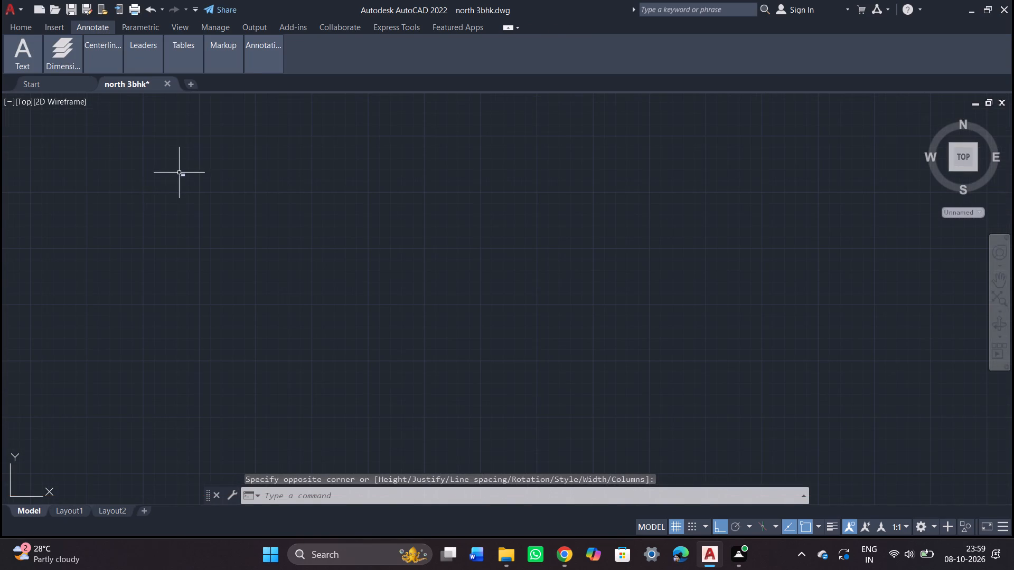
pyautogui.scroll(3, 181, 171)
pyautogui.click(182, 191)
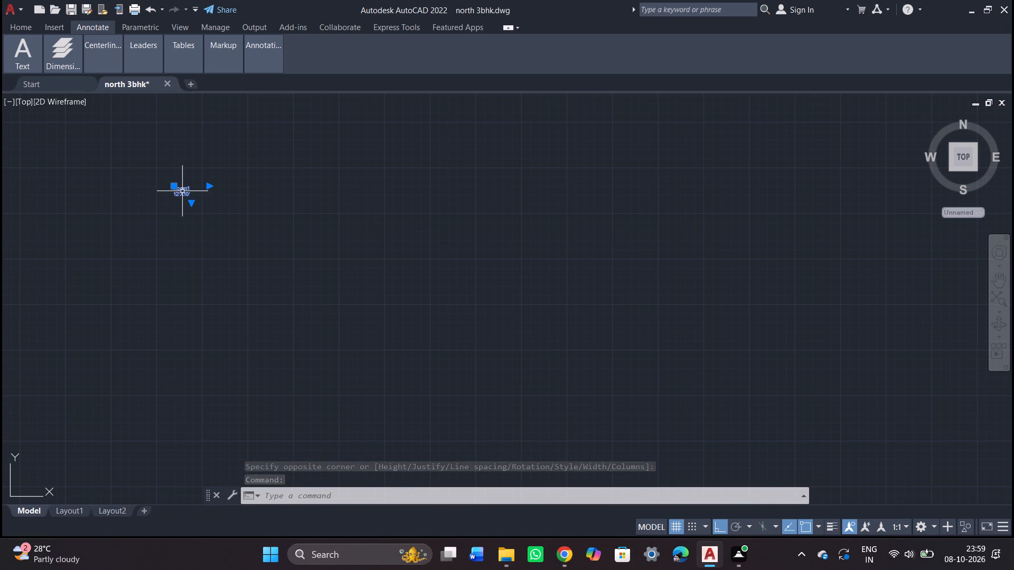
pyautogui.rightClick(325, 216)
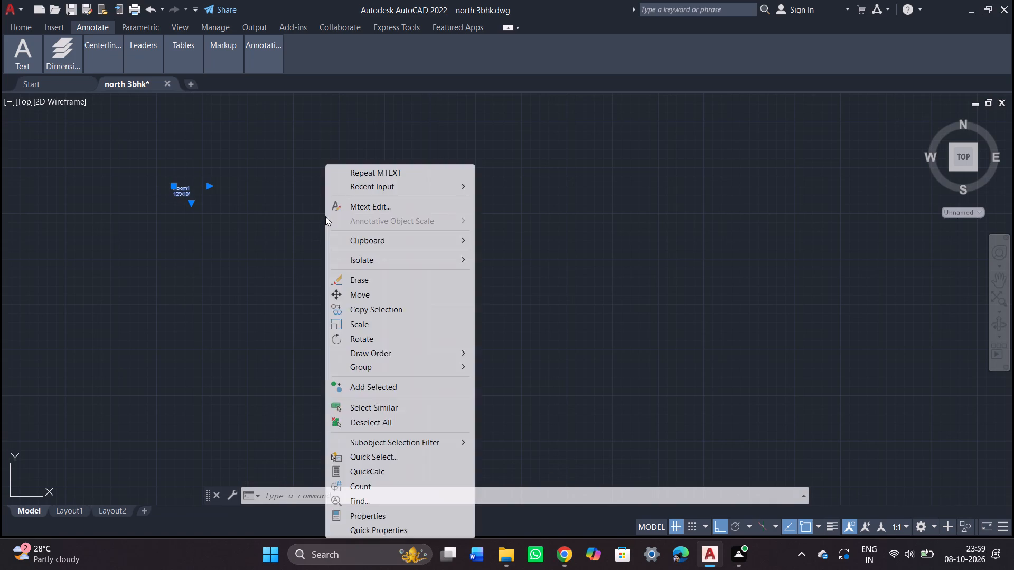
pyautogui.click(365, 324)
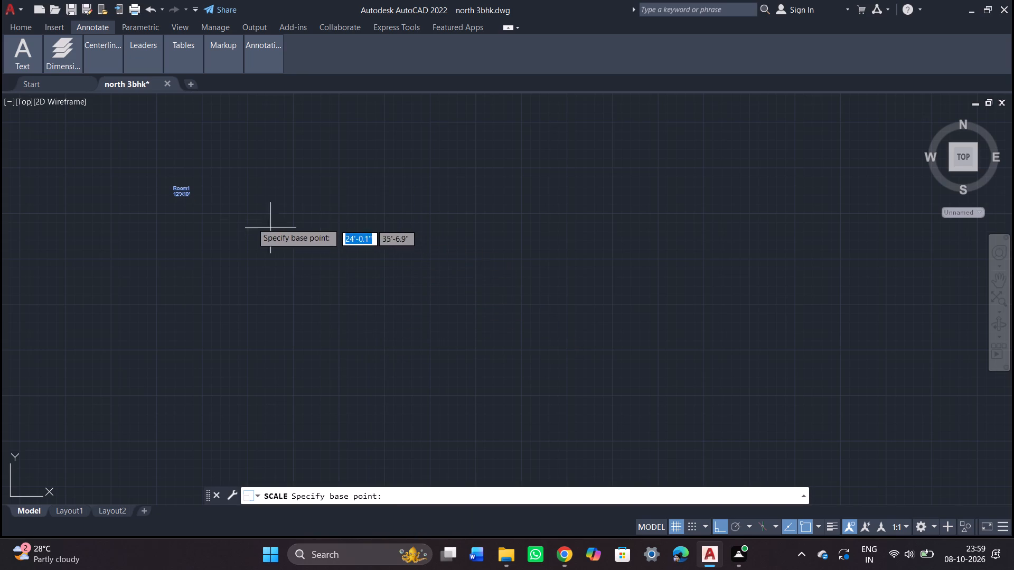
pyautogui.click(180, 192)
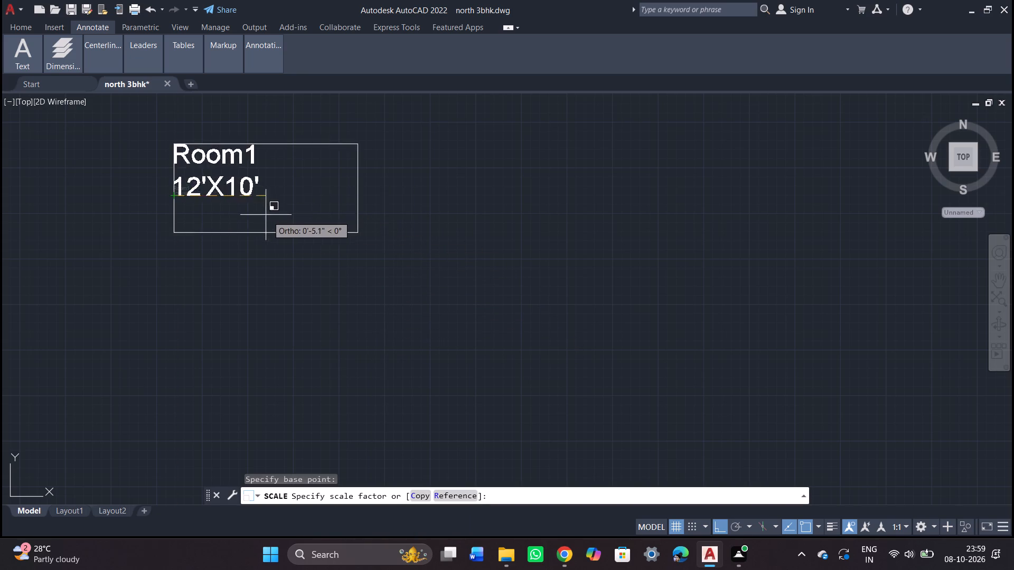
pyautogui.scroll(-1, 380, 236)
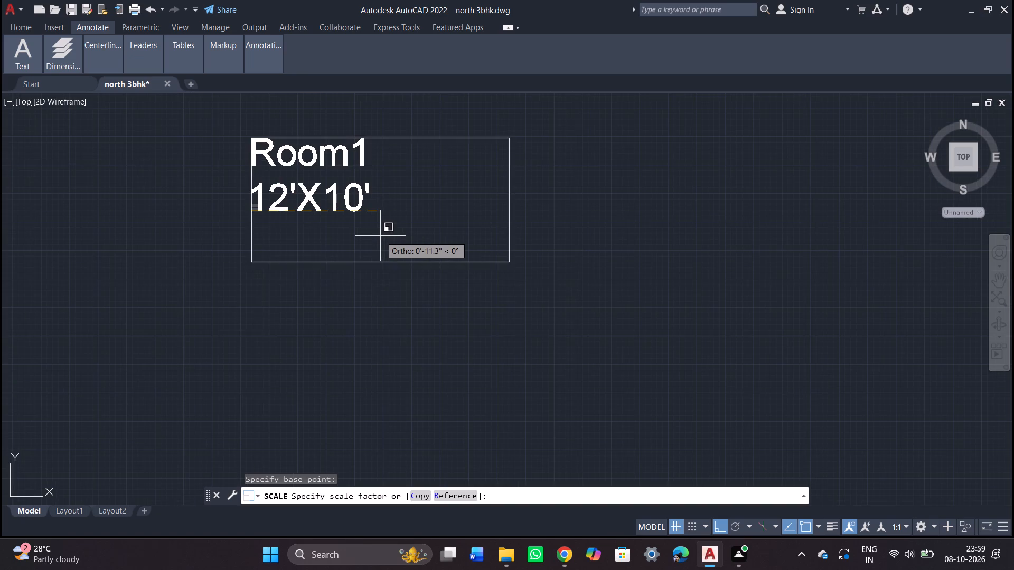
pyautogui.scroll(-2, 383, 250)
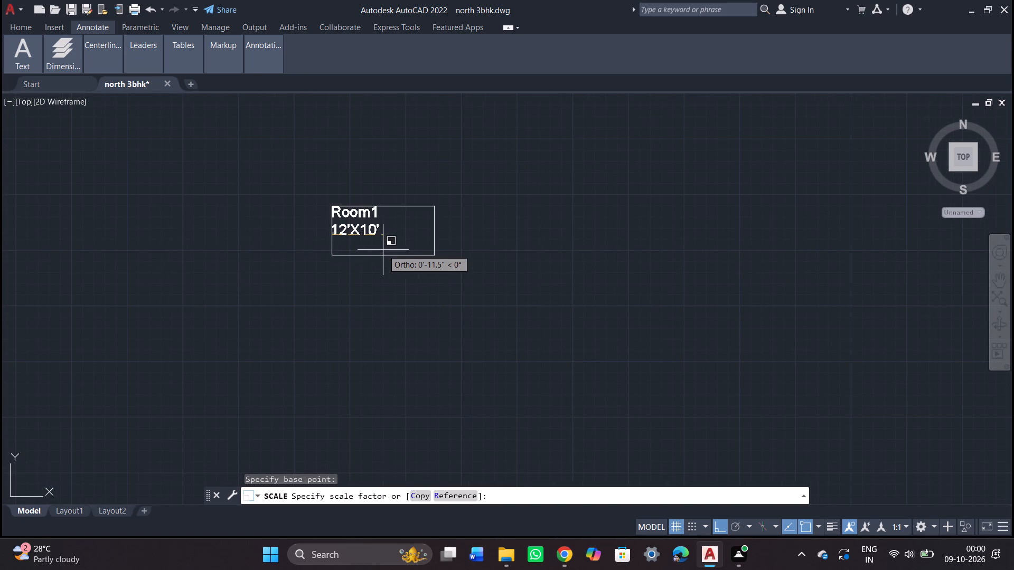
pyautogui.scroll(-2, 383, 250)
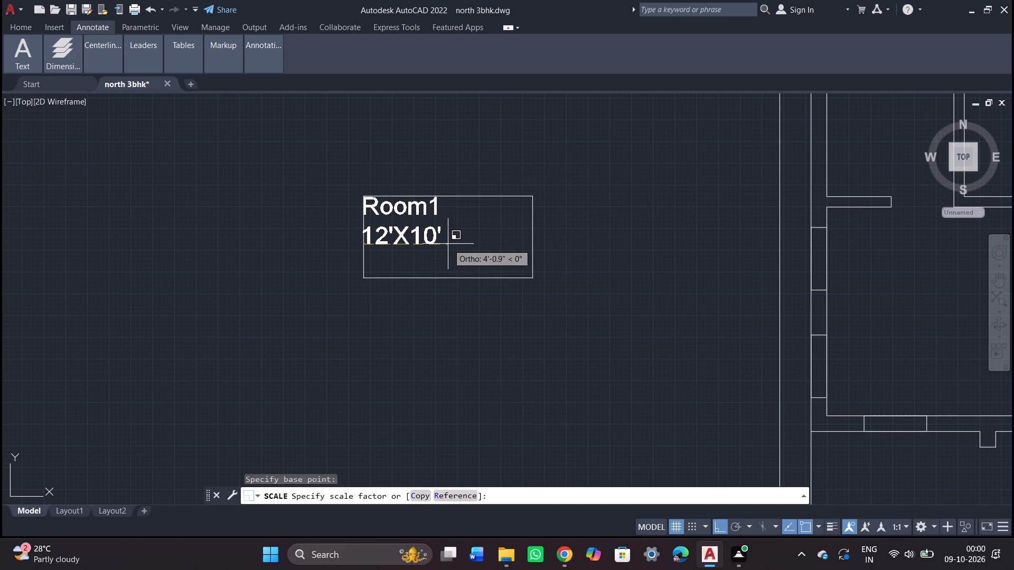
pyautogui.click(447, 244)
# Enlarge the Room1 label slightly more with Scale, using a distance of about 5'-3".
pyautogui.scroll(-2, 452, 246)
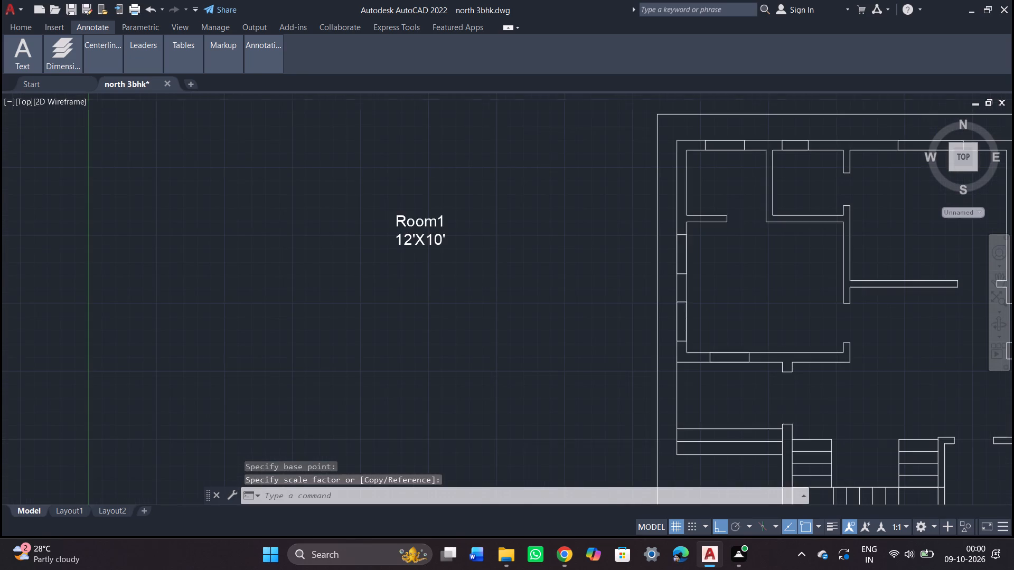
pyautogui.moveTo(540, 262); pyautogui.dragTo(408, 222, button='middle')
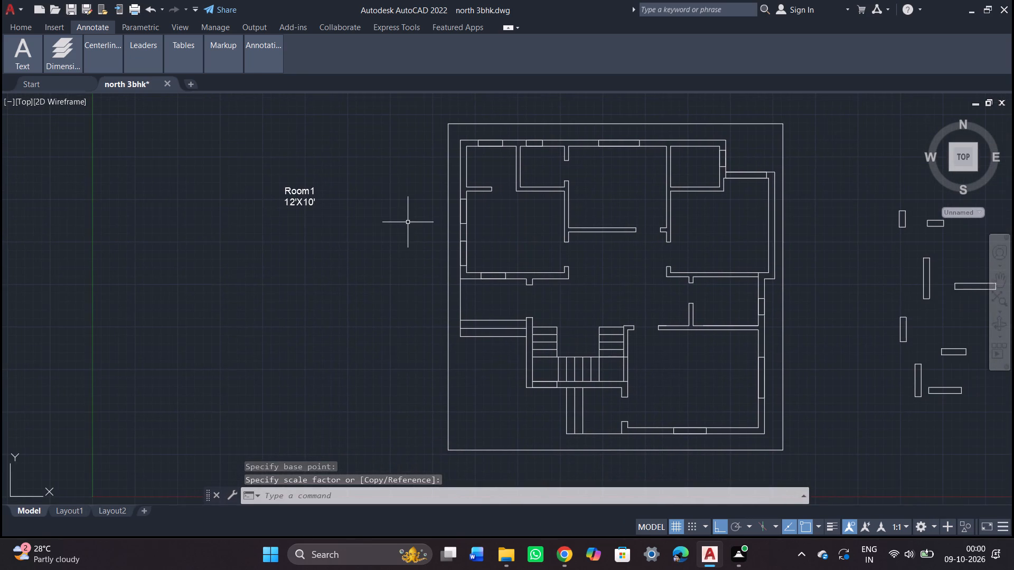
pyautogui.click(293, 195)
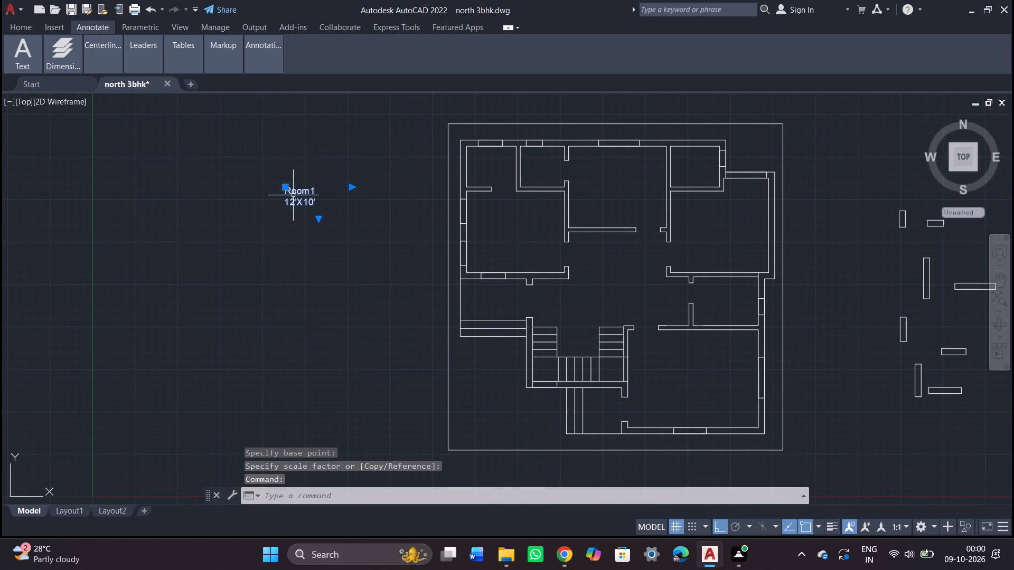
pyautogui.rightClick(293, 195)
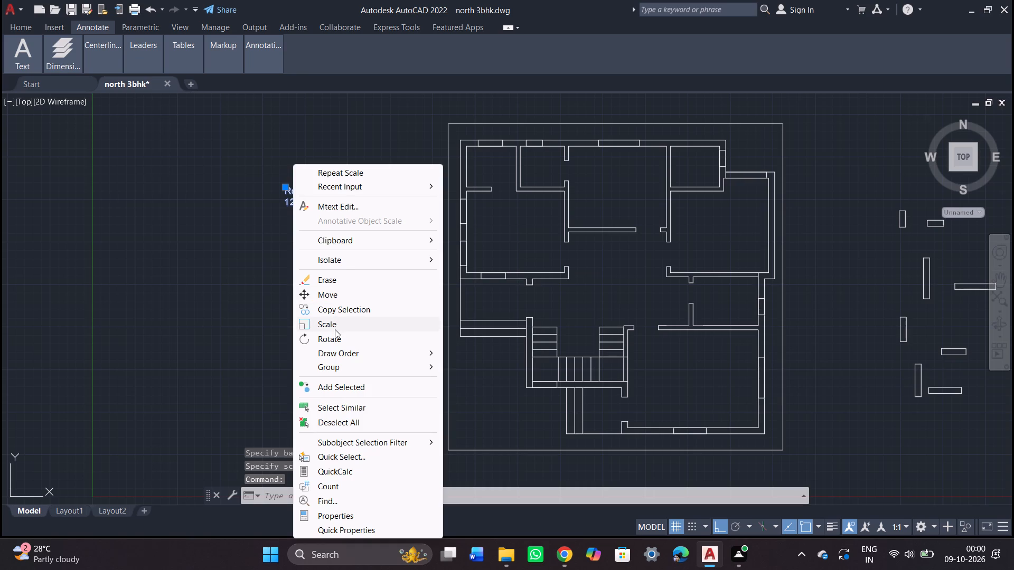
pyautogui.click(335, 329)
pyautogui.click(305, 197)
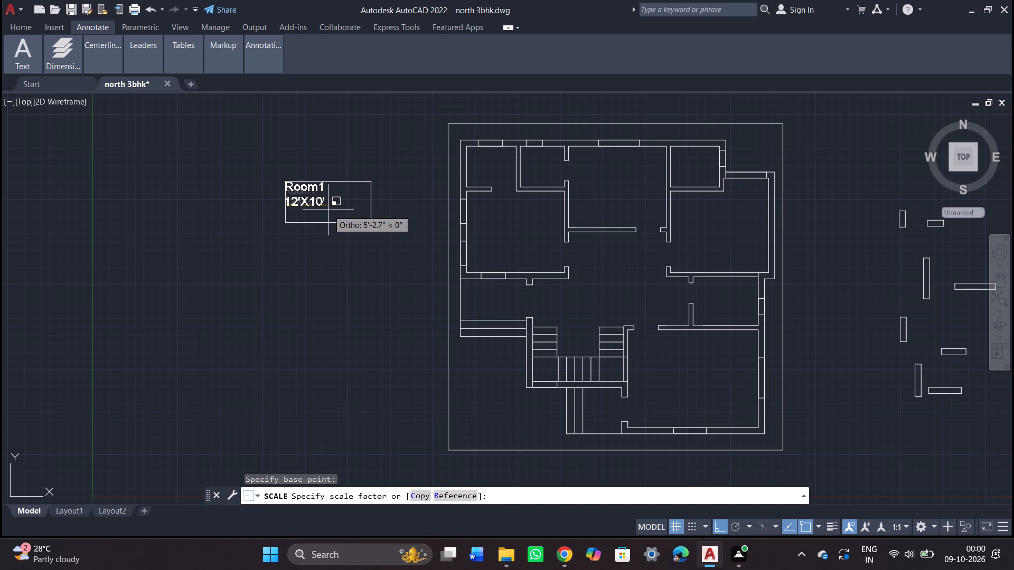
pyautogui.click(328, 210)
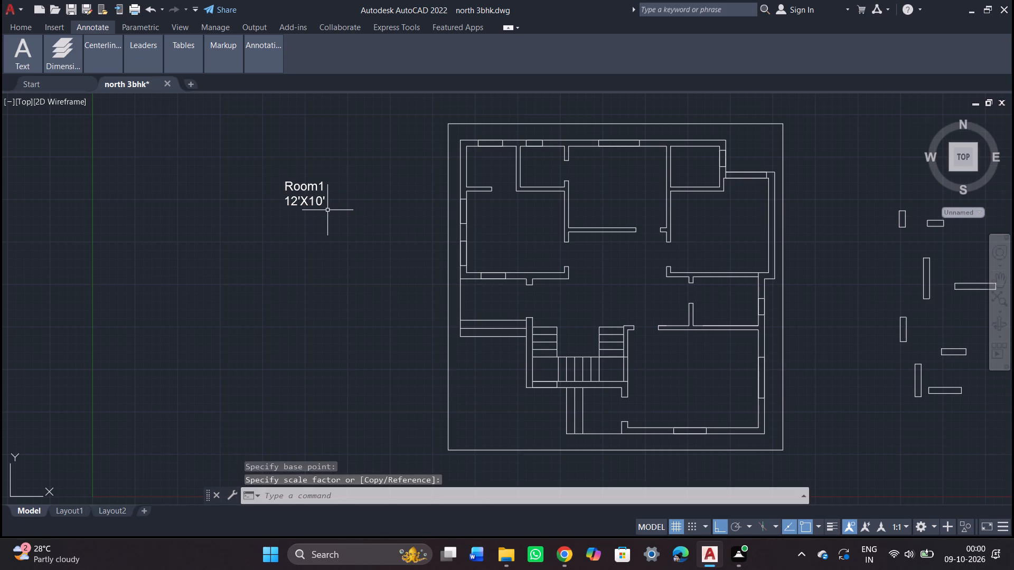
pyautogui.press('Escape')
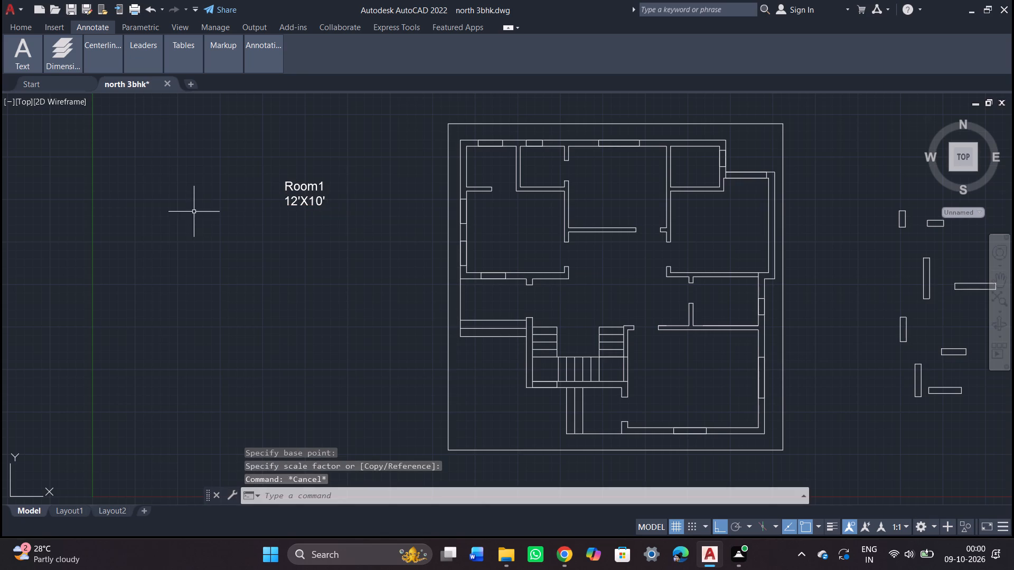
# Copy the Room1 label and paste it inside the north middle room of the floor plan.
pyautogui.click(297, 189)
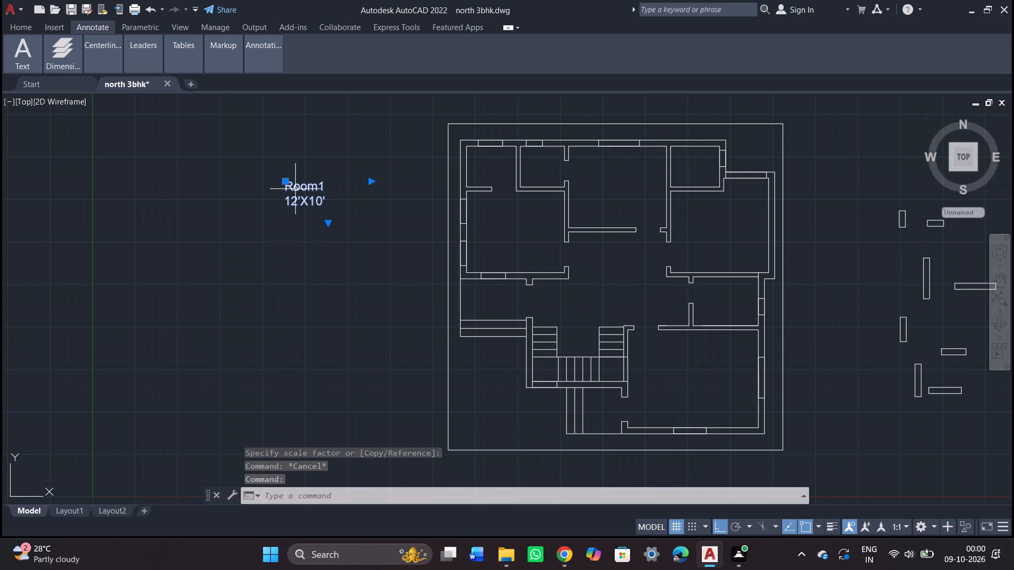
pyautogui.hotkey('ctrl', 'c')
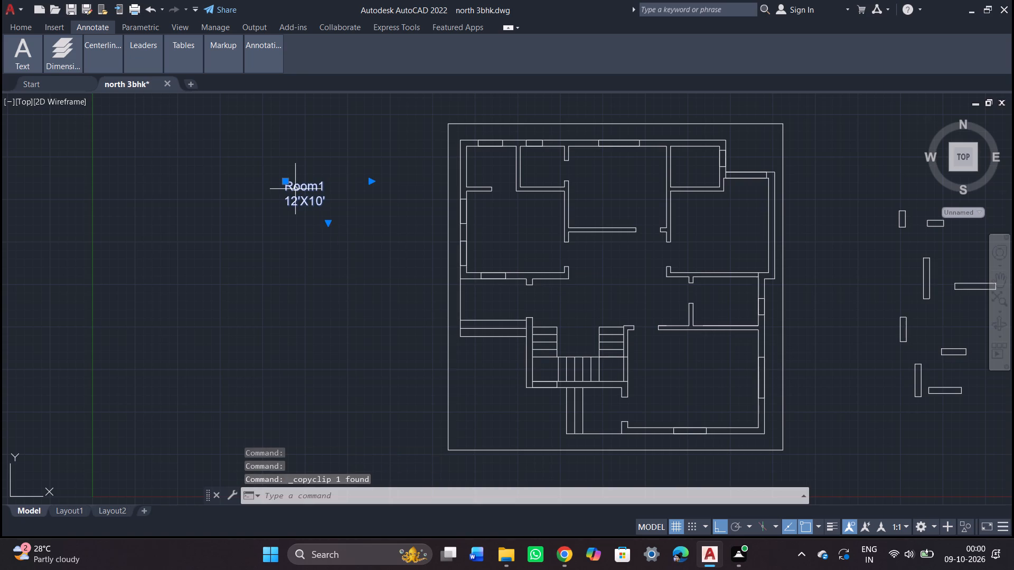
pyautogui.hotkey('ctrl', 'v')
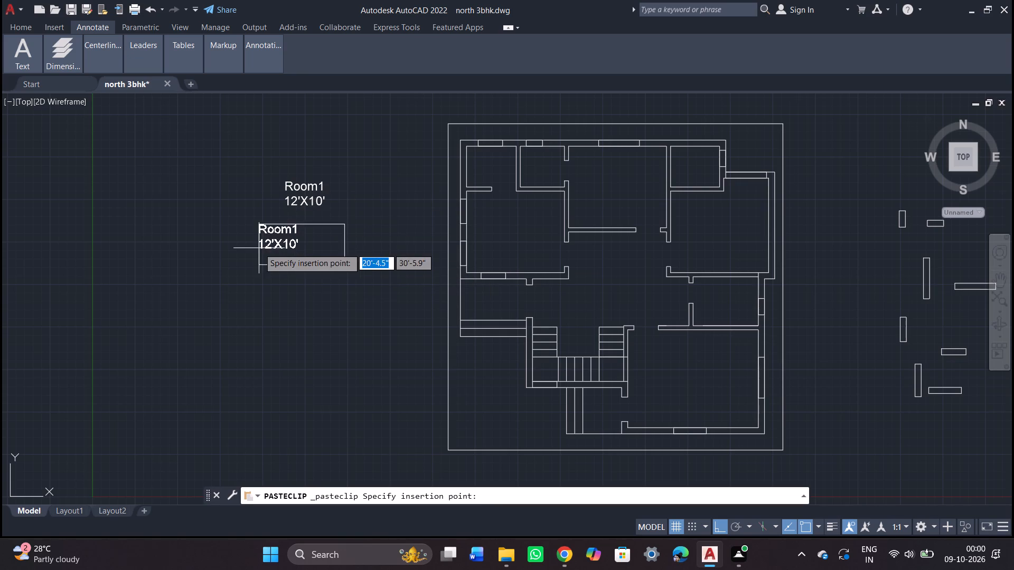
pyautogui.click(595, 197)
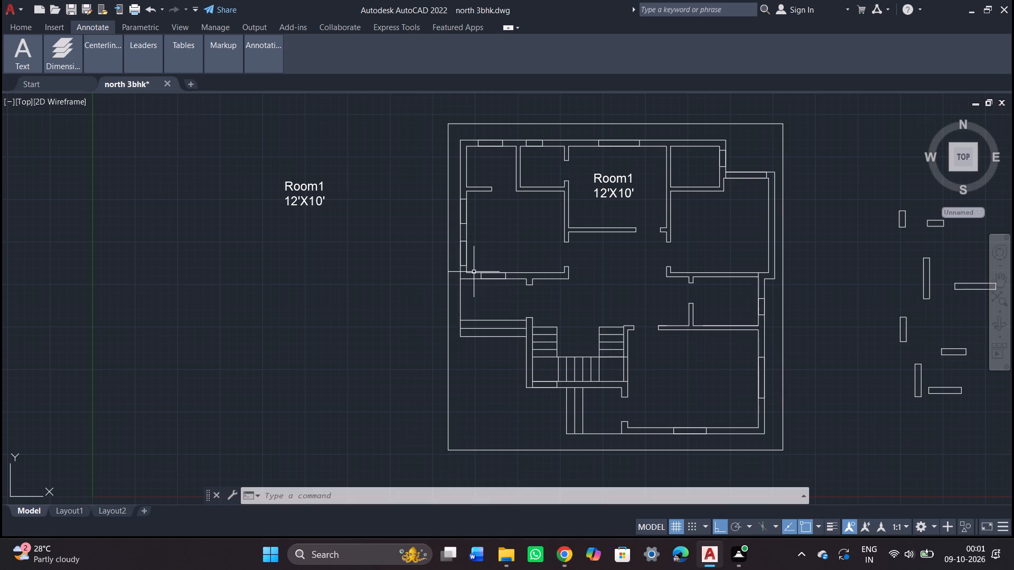
# Paste another copy of the Room1 label inside the west room, south of the two small northwest rooms.
pyautogui.hotkey('ctrl', 'v')
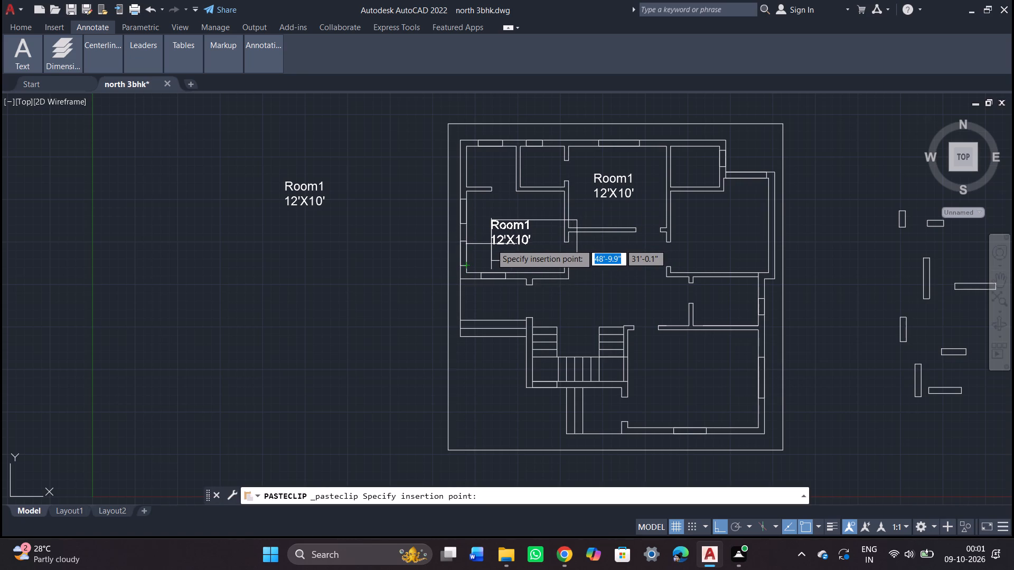
pyautogui.click(491, 244)
# Rename the Room1 label in the west room to Kitchen, keeping its 12'X10' size line.
pyautogui.rightClick(501, 236)
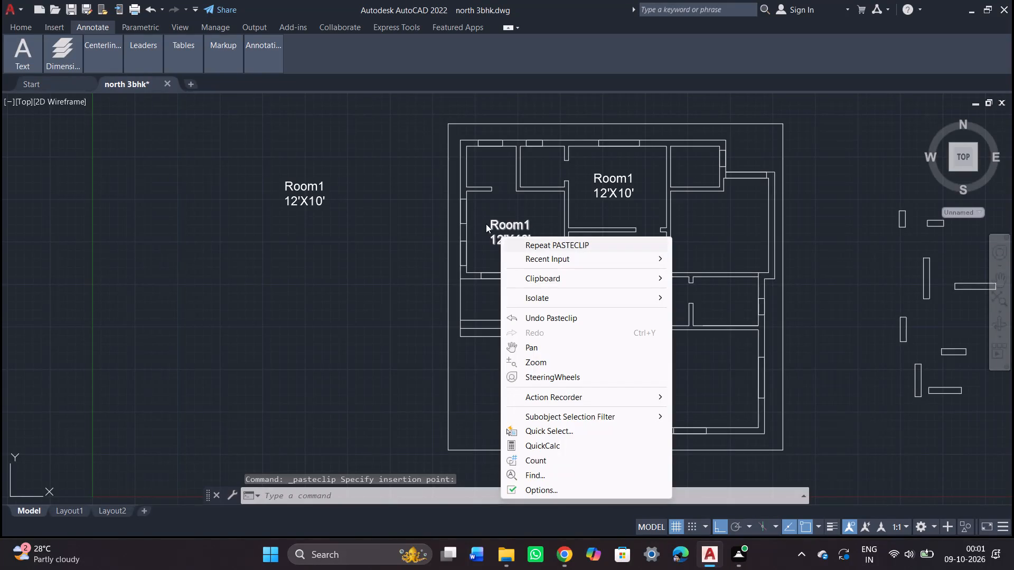
pyautogui.click(492, 223)
pyautogui.rightClick(500, 231)
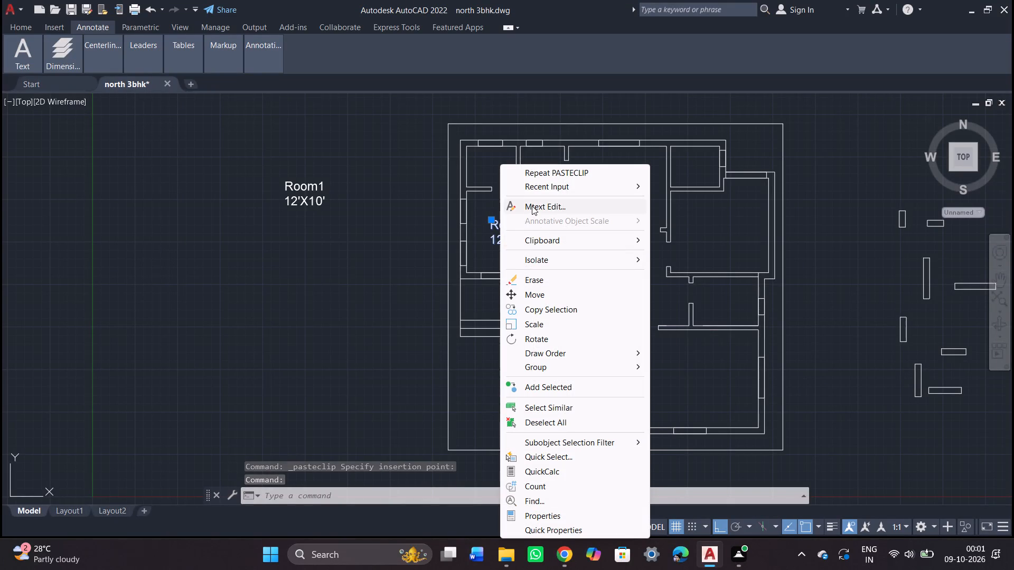
pyautogui.click(532, 206)
pyautogui.click(529, 225)
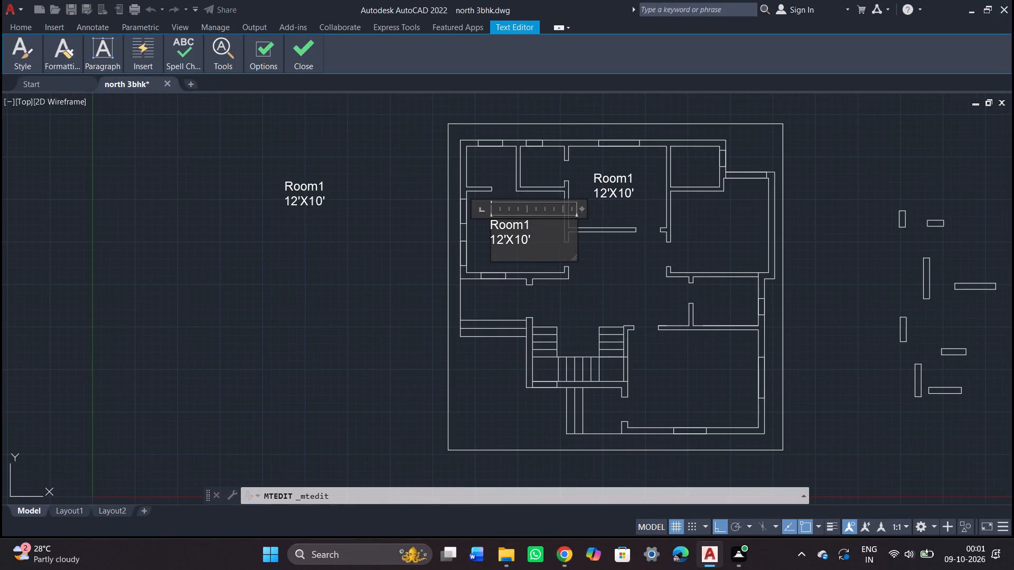
pyautogui.press('BackSpace')
pyautogui.press('BackSpace')
pyautogui.press('BackSpace')
pyautogui.press('BackSpace')
pyautogui.press('BackSpace')
pyautogui.hotkey('shift', 'k')
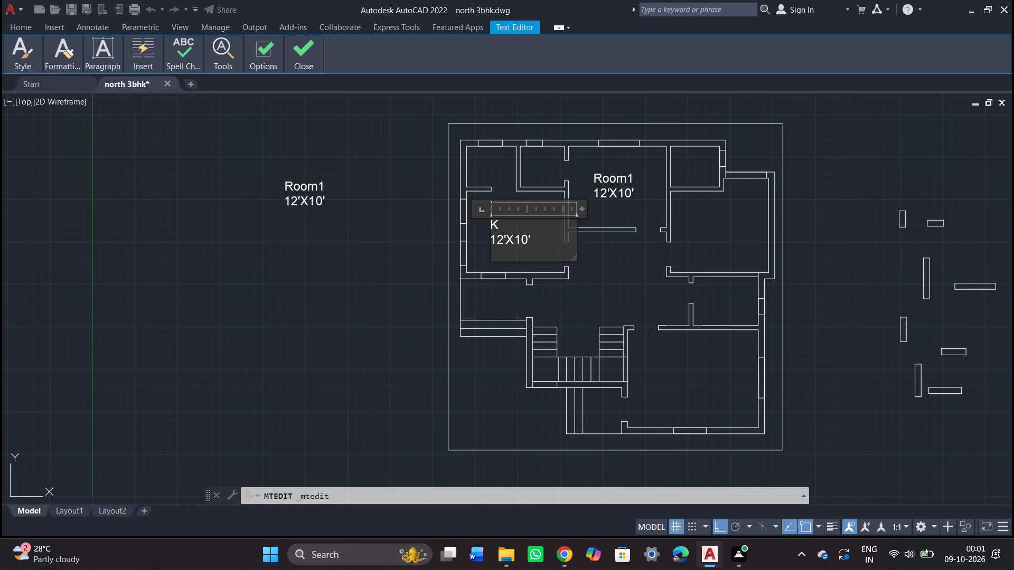
pyautogui.write('itch')
pyautogui.write('en')
pyautogui.click(607, 261)
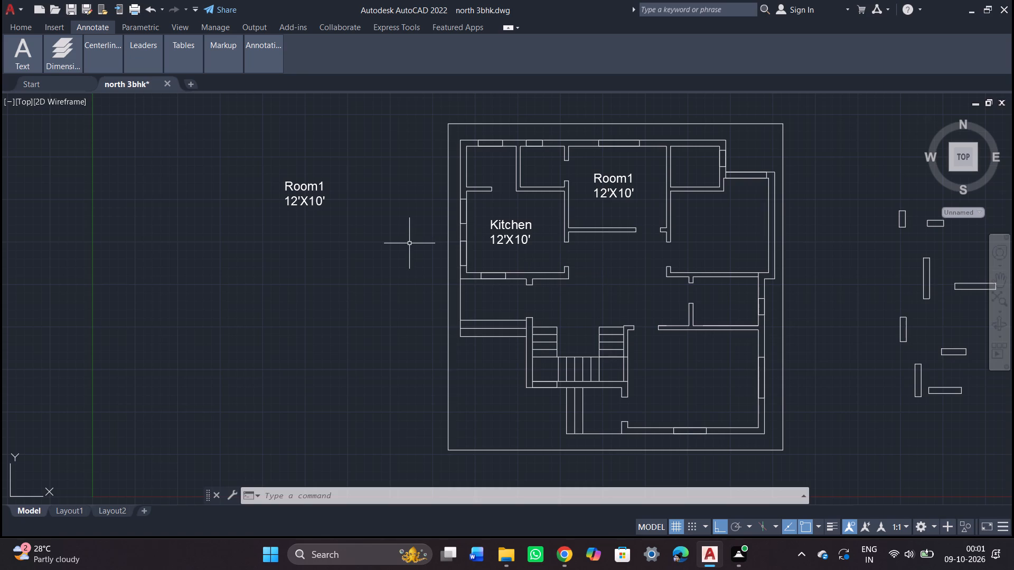
# Paste another copy of the Room1 label inside the small northwest corner room, with object snap turned off.
pyautogui.hotkey('ctrl', 'v')
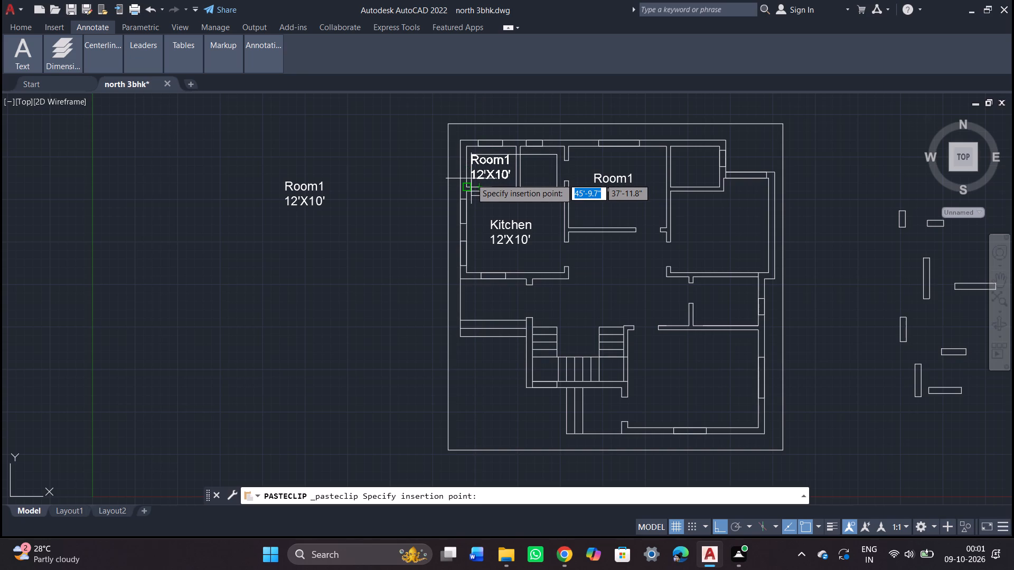
pyautogui.press('F3')
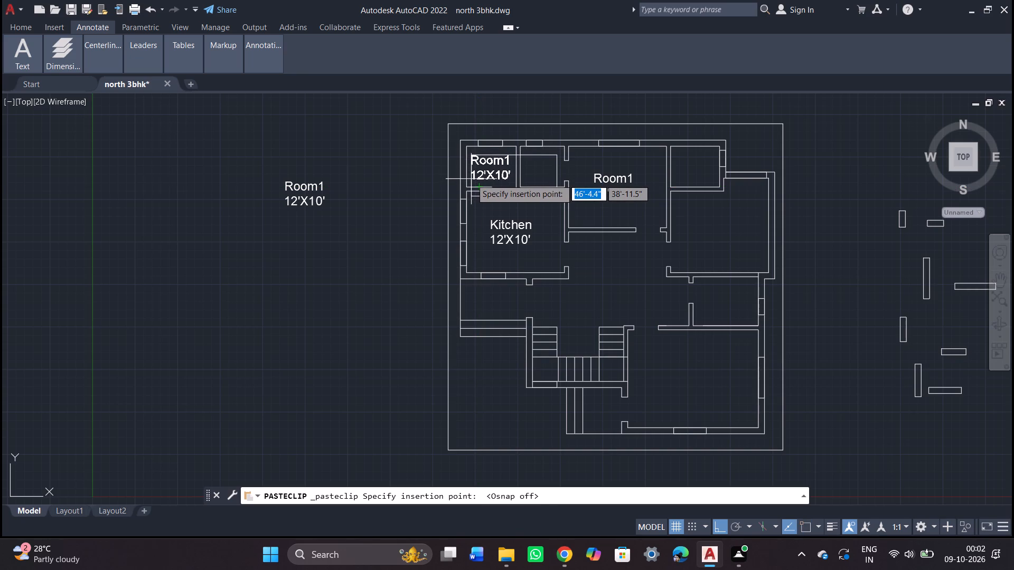
pyautogui.click(471, 179)
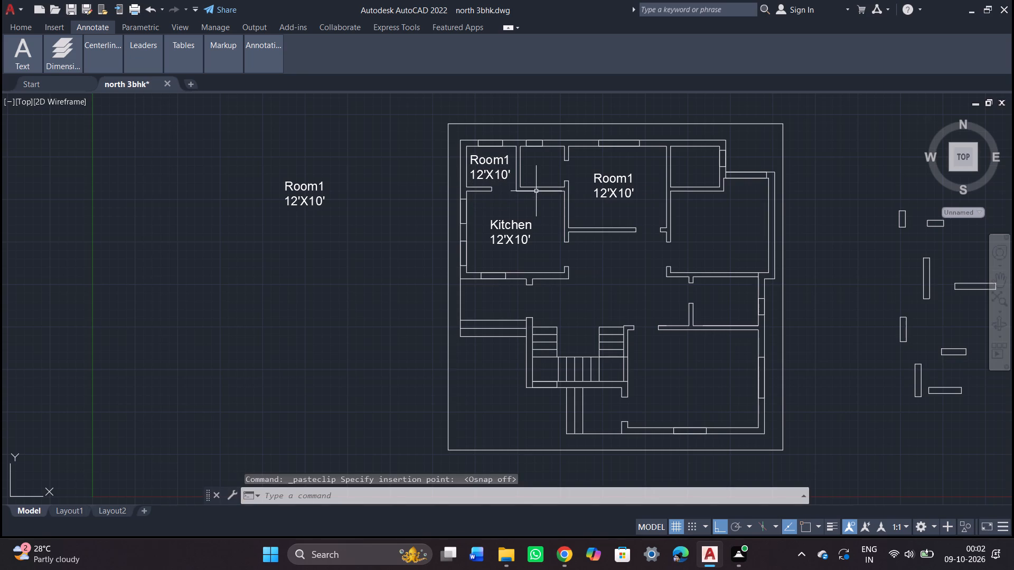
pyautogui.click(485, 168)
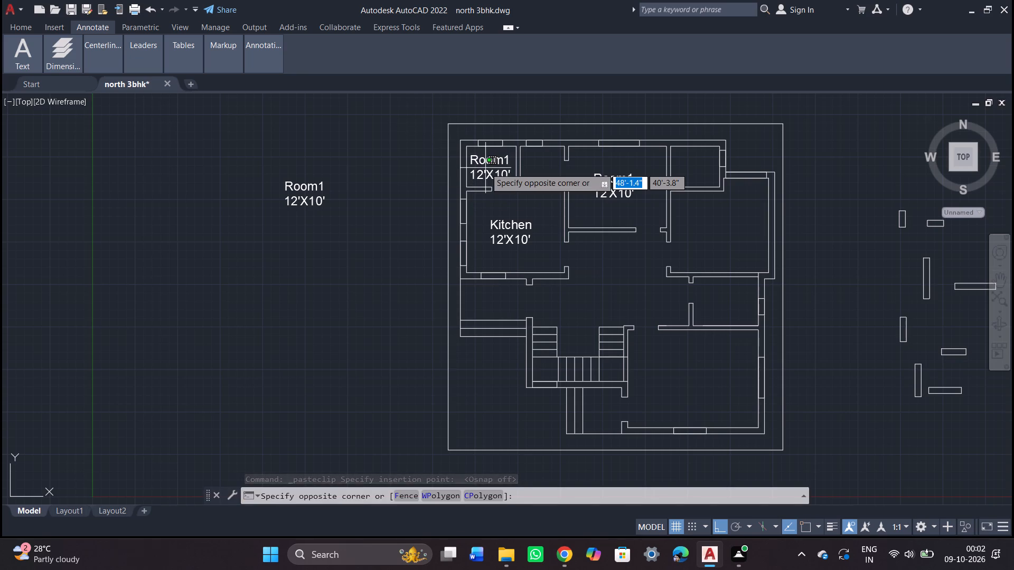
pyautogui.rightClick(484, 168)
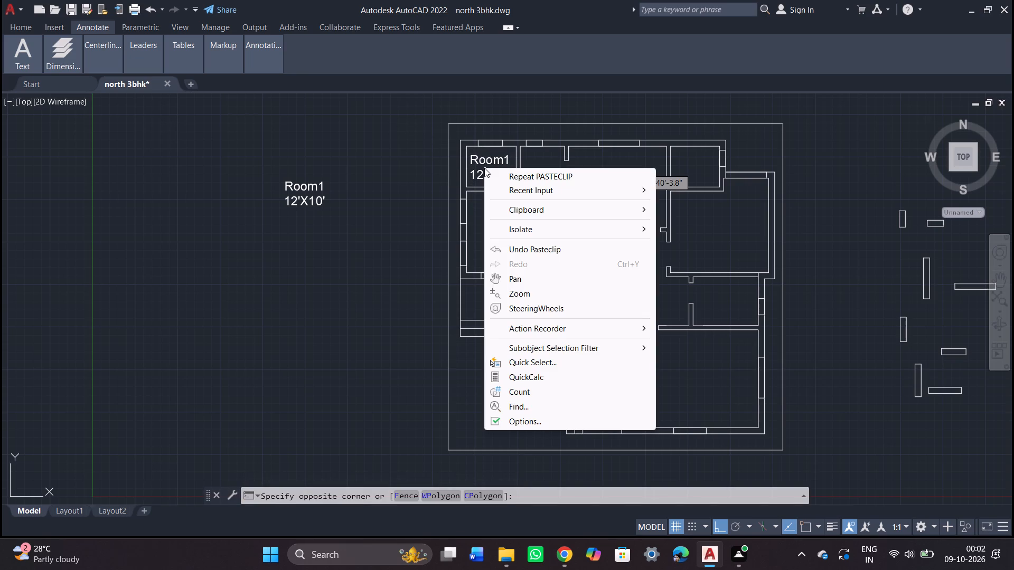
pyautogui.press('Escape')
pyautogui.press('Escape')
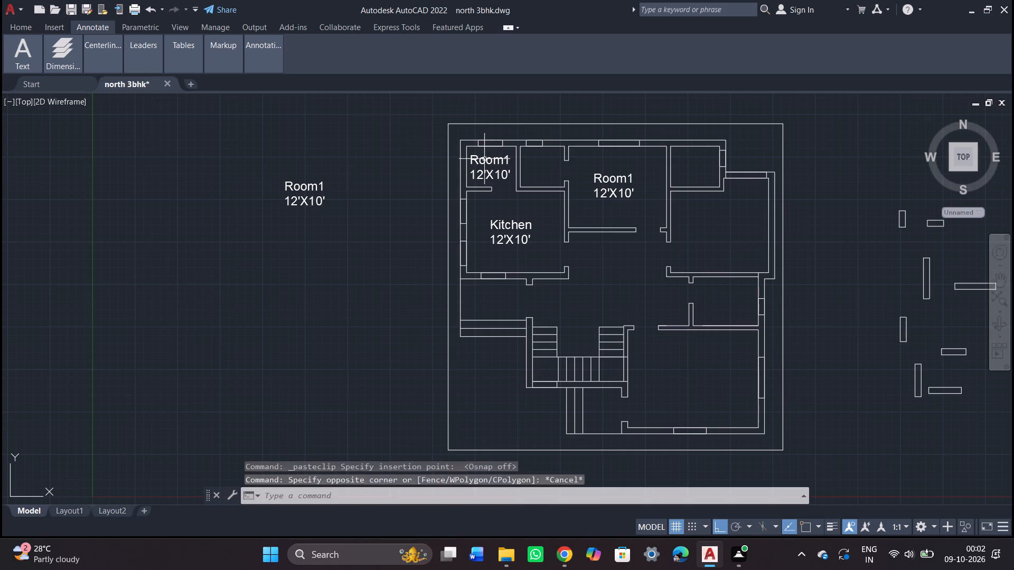
# Edit the label in the small northwest corner room so its name line reads Bath.
pyautogui.click(484, 159)
pyautogui.rightClick(482, 159)
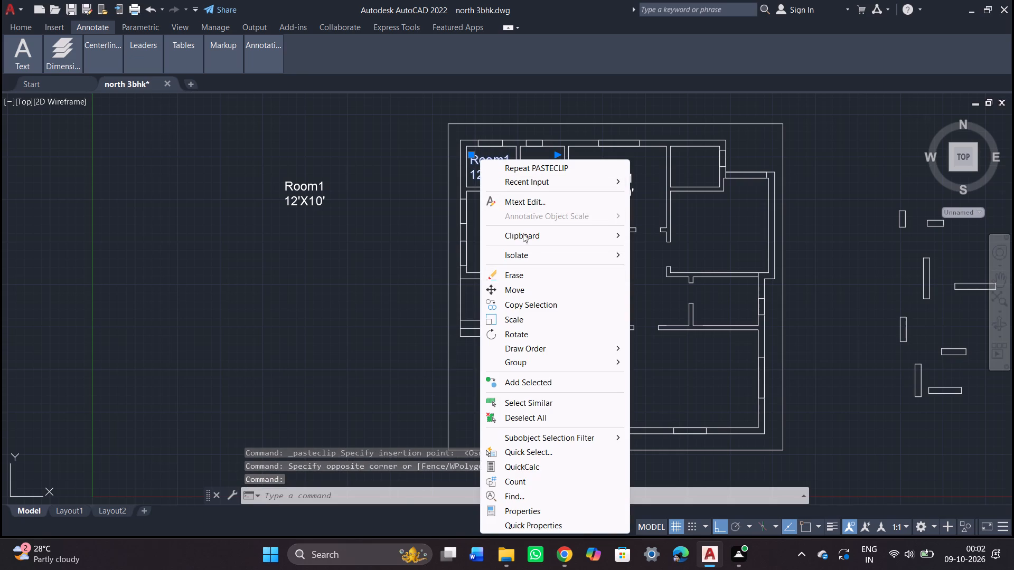
pyautogui.click(526, 203)
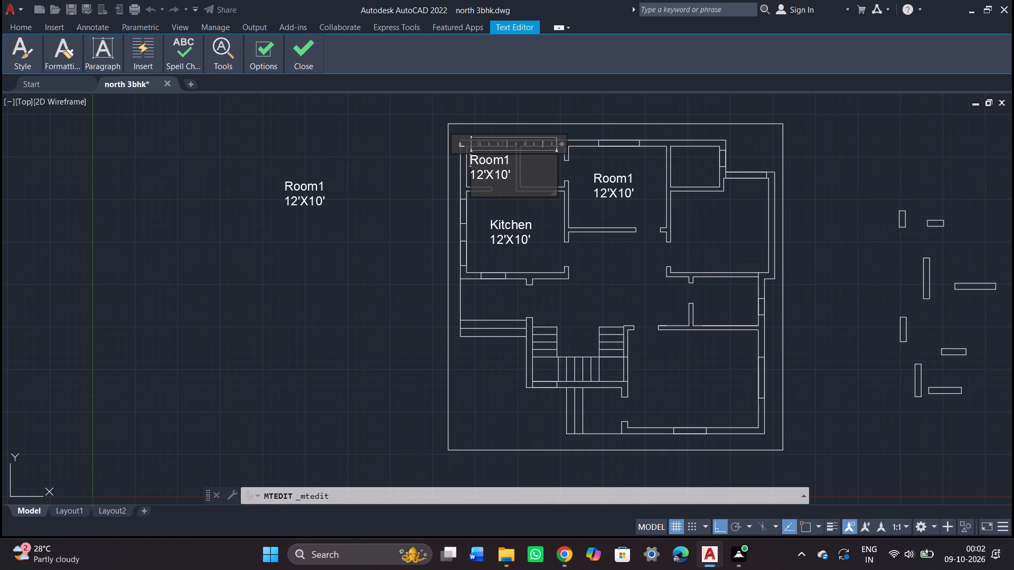
pyautogui.click(509, 158)
pyautogui.press('BackSpace')
pyautogui.press('BackSpace')
pyautogui.press('BackSpace')
pyautogui.press('BackSpace')
pyautogui.press('BackSpace')
pyautogui.press('BackSpace')
pyautogui.press('BackSpace')
pyautogui.press('BackSpace')
pyautogui.press('BackSpace')
pyautogui.press('BackSpace')
pyautogui.press('BackSpace')
pyautogui.press('BackSpace')
pyautogui.press('t')
pyautogui.press('BackSpace')
pyautogui.write('bath')
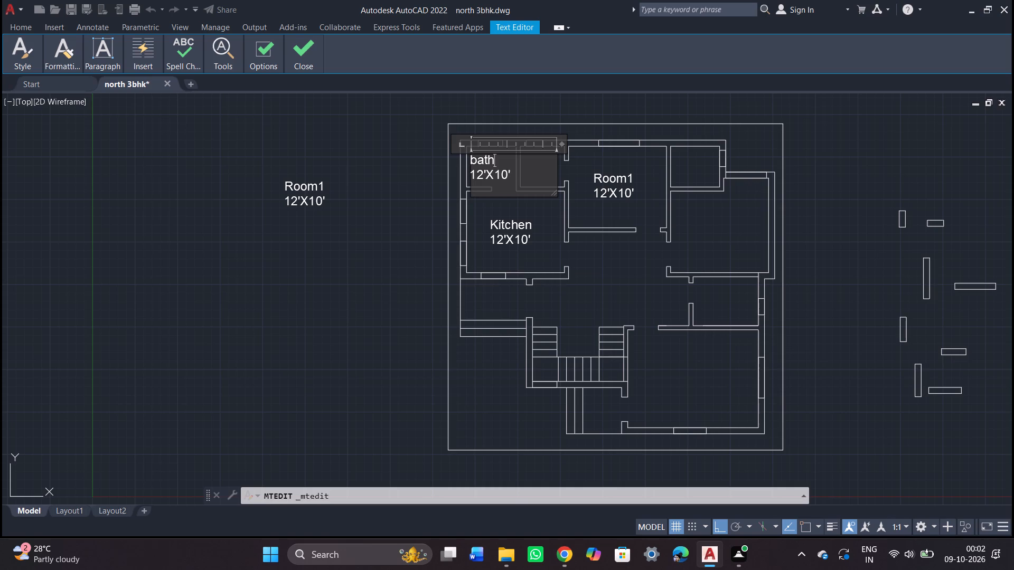
pyautogui.click(476, 160)
pyautogui.press('BackSpace')
pyautogui.hotkey('shift', 'b')
# Set the size line of the Bath label in the northwest corner room to 6'1"X5'.
pyautogui.click(508, 174)
pyautogui.press('BackSpace')
pyautogui.press('5')
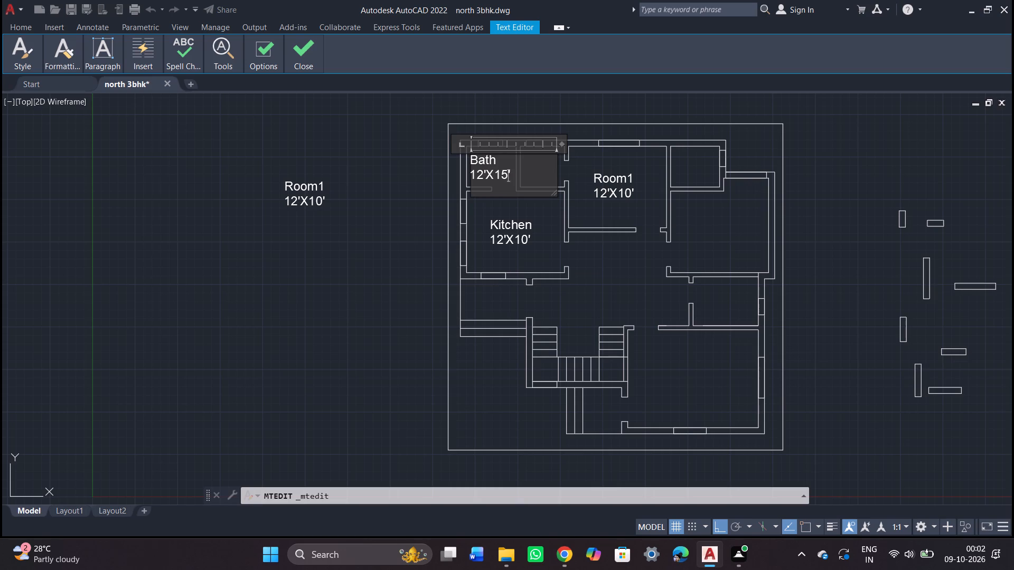
pyautogui.click(499, 175)
pyautogui.press('BackSpace')
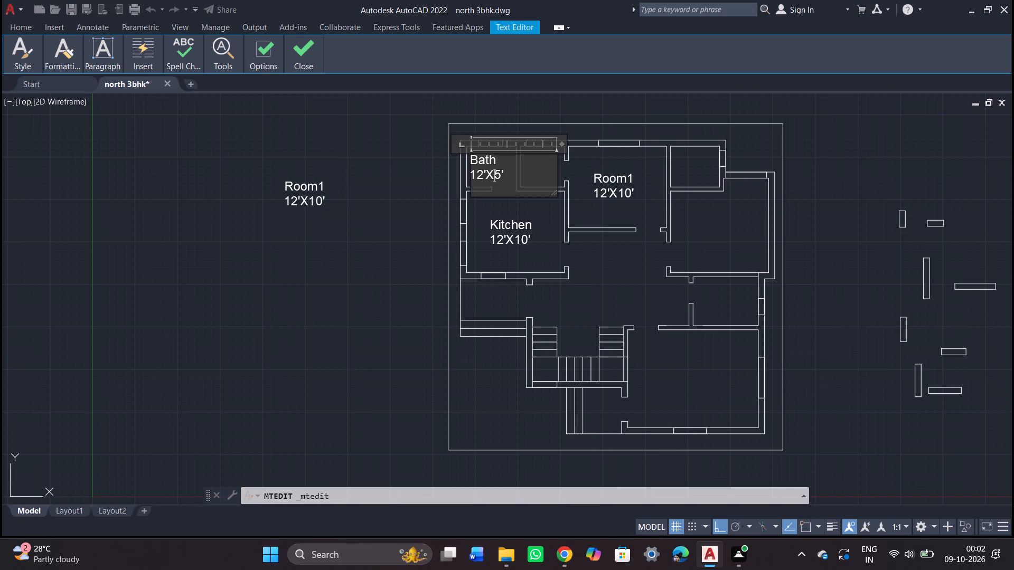
pyautogui.click(484, 173)
pyautogui.press('BackSpace')
pyautogui.press('BackSpace')
pyautogui.press('6')
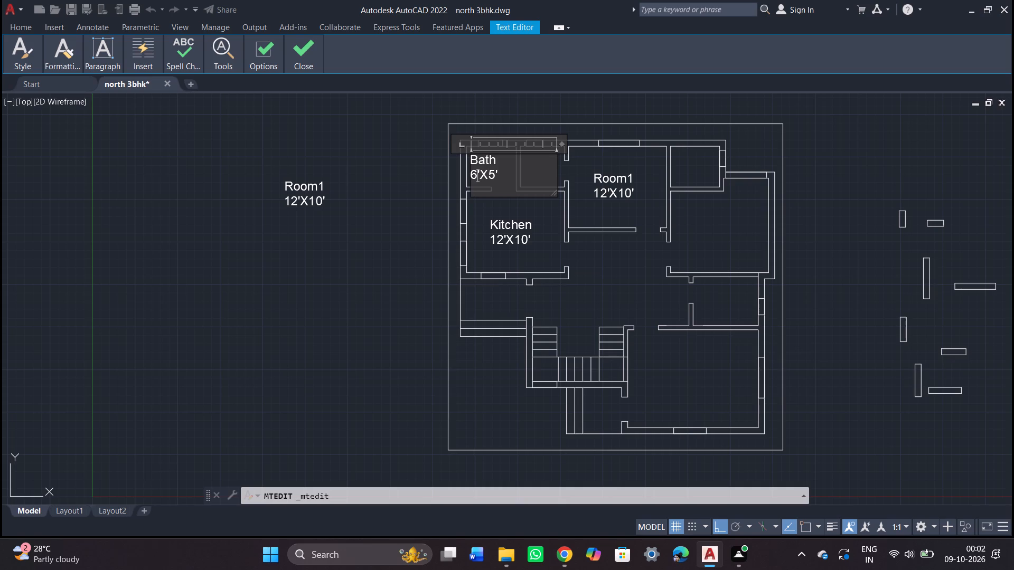
pyautogui.click(480, 174)
pyautogui.press('1')
pyautogui.hotkey('shift', '"')
pyautogui.click(516, 173)
pyautogui.click(524, 211)
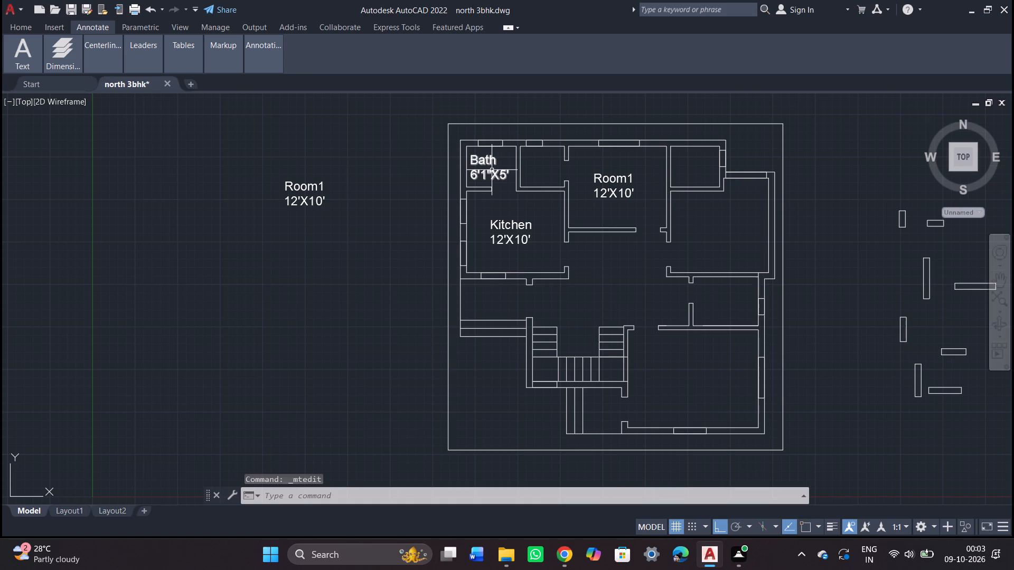
# Copy the Bath label from the northwest corner room and paste it inside the small room east of Room1.
pyautogui.click(492, 170)
pyautogui.hotkey('ctrl', 'c')
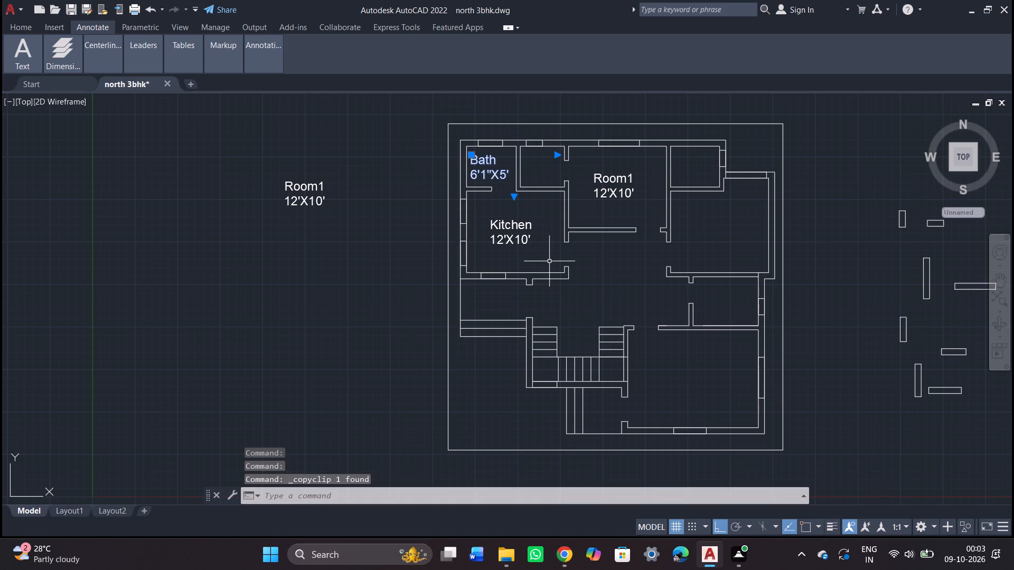
pyautogui.hotkey('ctrl', 'v')
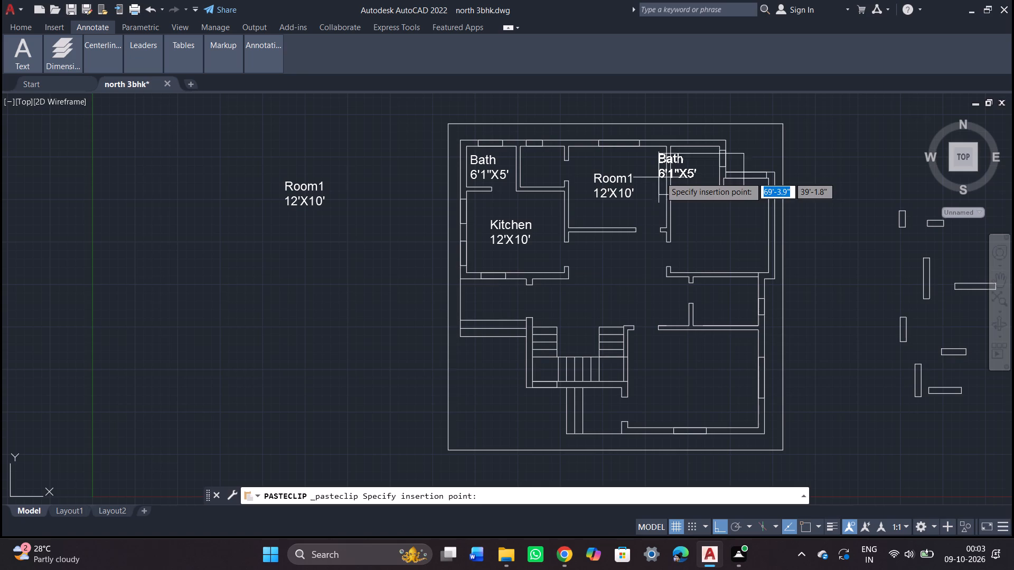
pyautogui.click(679, 178)
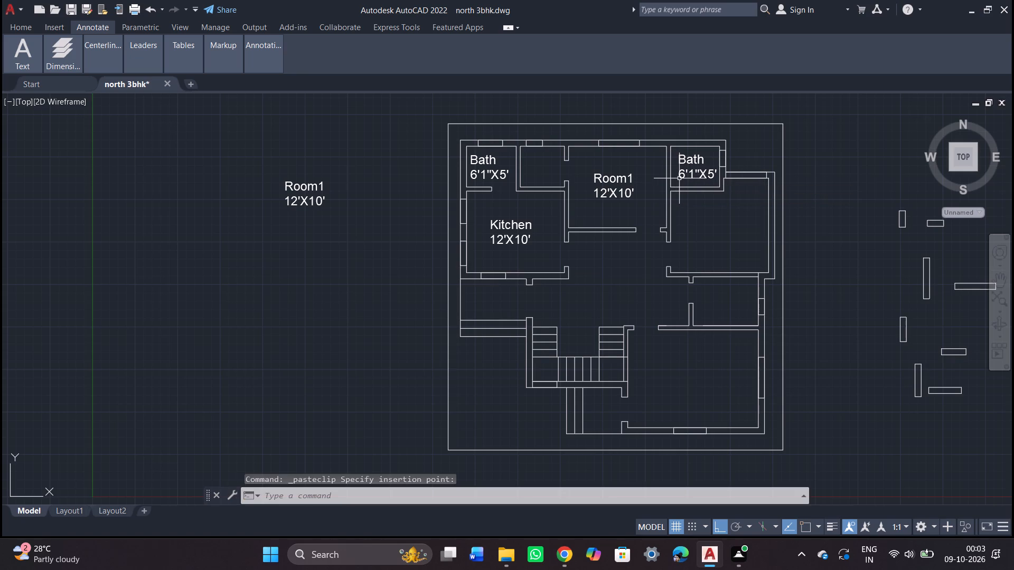
# Change the size line of the Bath label in the small northeast room to 6'X5'.
pyautogui.rightClick(691, 176)
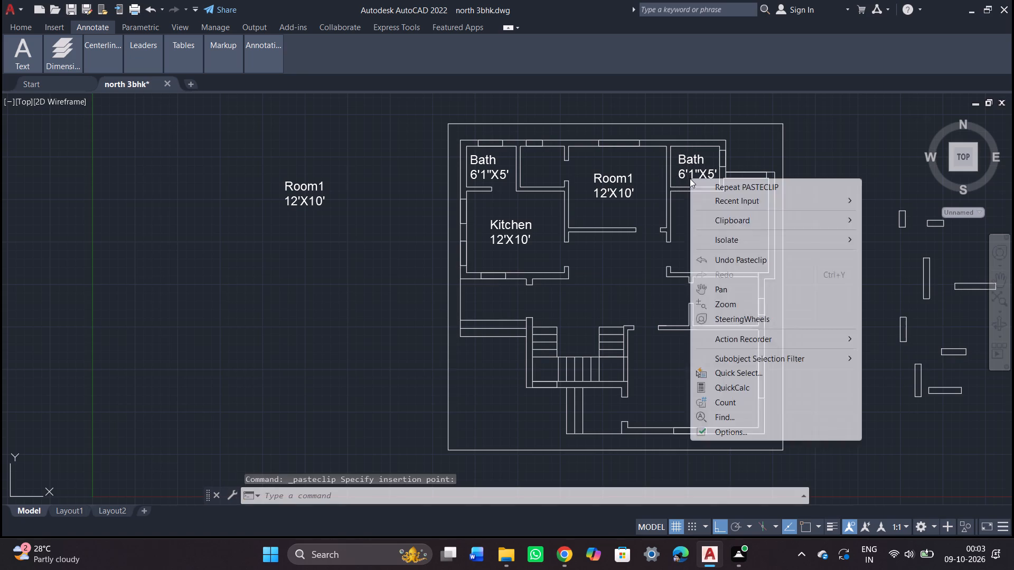
pyautogui.click(690, 178)
pyautogui.rightClick(682, 172)
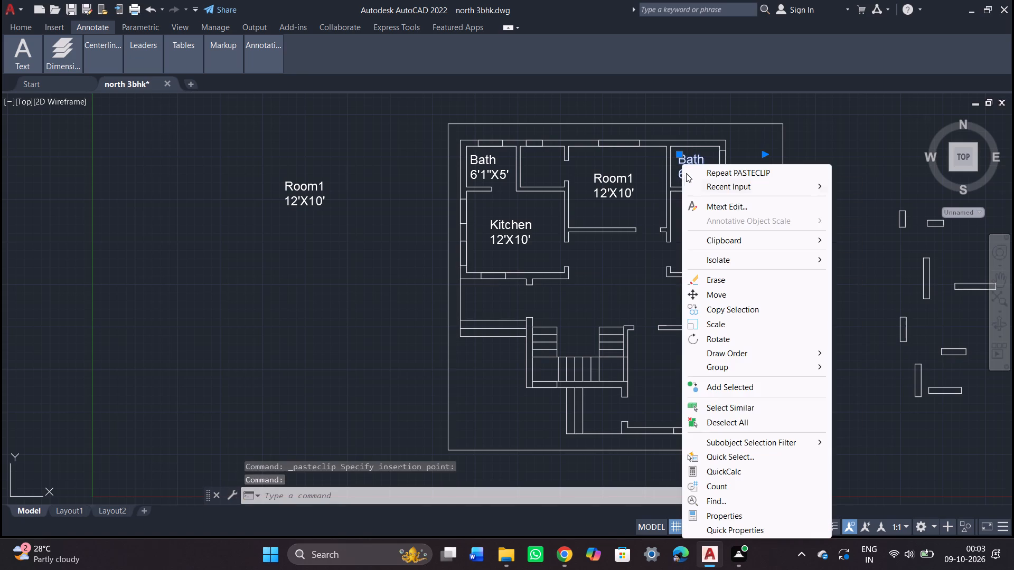
pyautogui.click(711, 204)
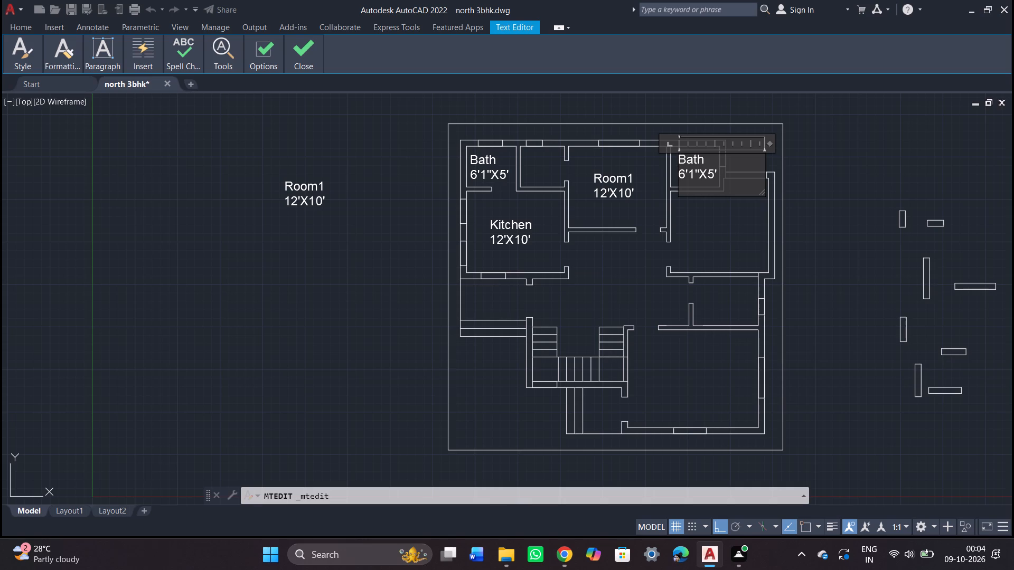
pyautogui.click(698, 173)
pyautogui.press('BackSpace')
pyautogui.press('BackSpace')
pyautogui.click(665, 108)
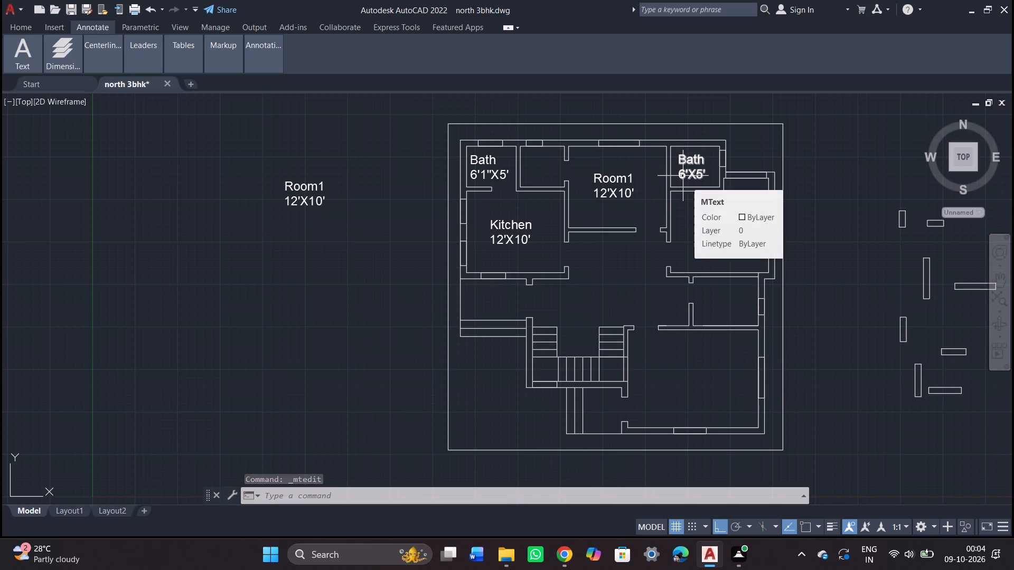
# Paste another copy of the 6'1"X5' Bath label into the small room between the northwest corner room and Room1.
pyautogui.hotkey('ctrl', 'v')
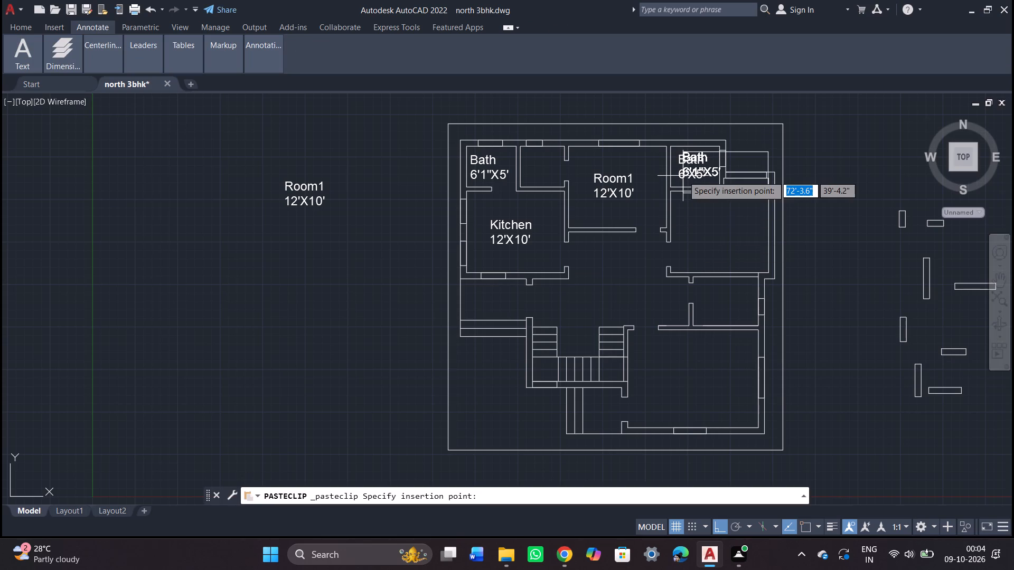
pyautogui.click(524, 178)
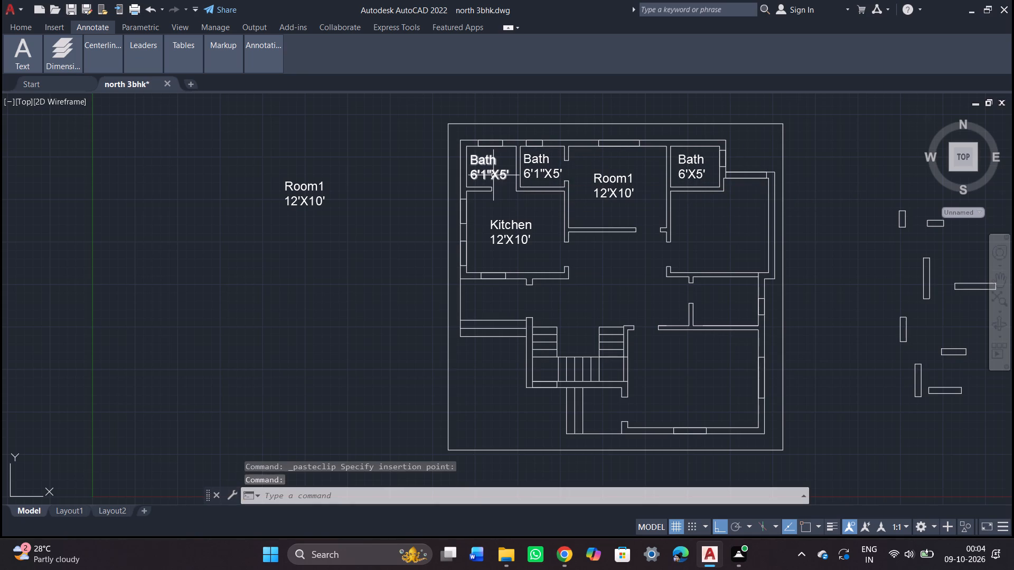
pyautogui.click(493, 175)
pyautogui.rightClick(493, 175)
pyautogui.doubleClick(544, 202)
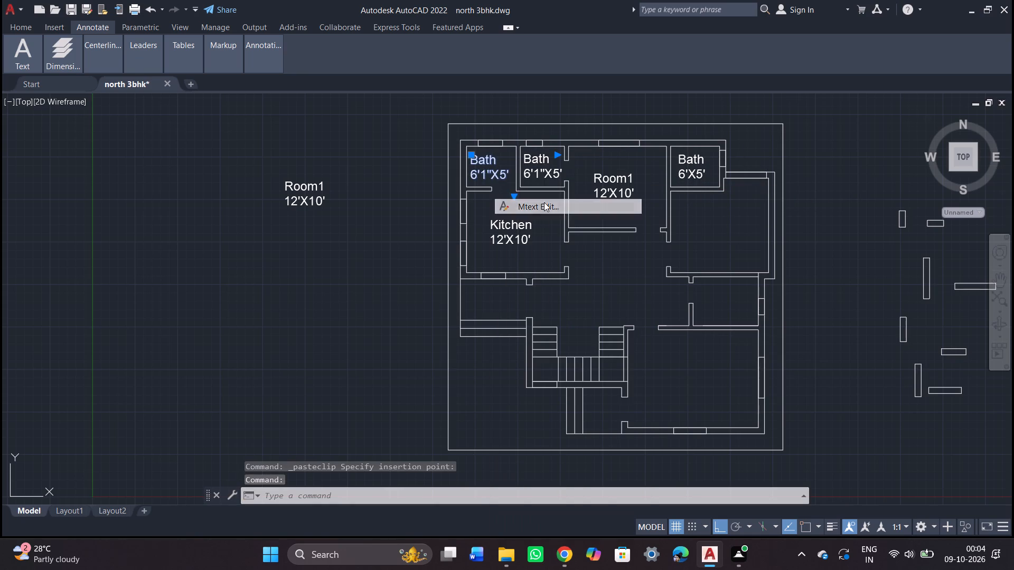
# Rename the Bath label in the northwest corner room to Store, keeping its size line.
pyautogui.click(495, 175)
pyautogui.rightClick(495, 175)
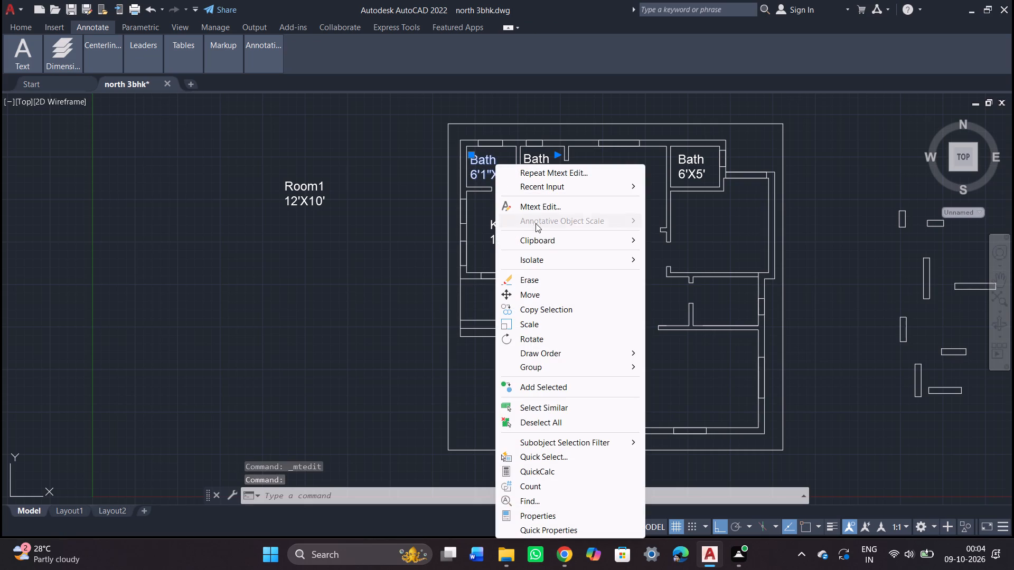
pyautogui.click(534, 202)
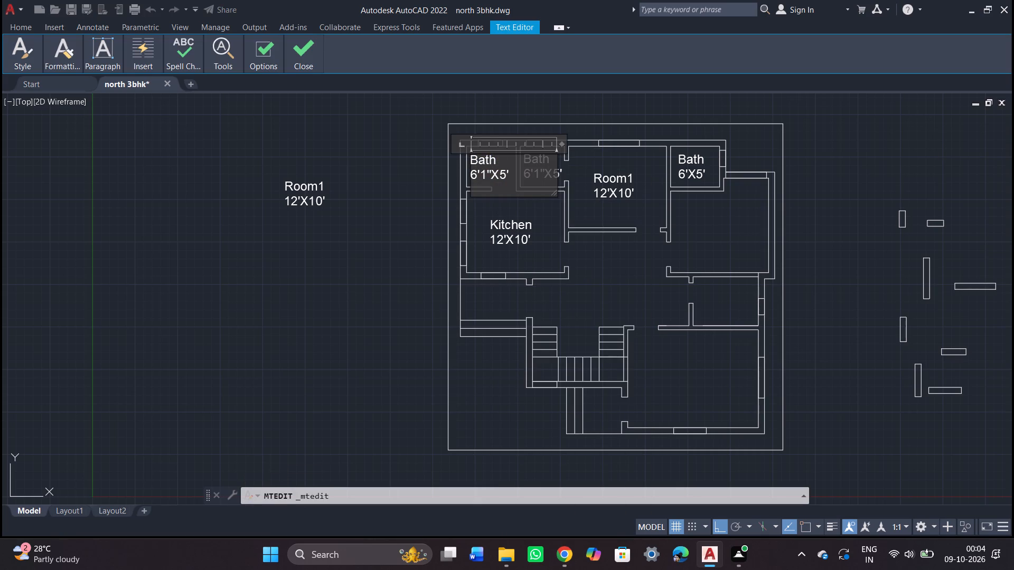
pyautogui.click(502, 158)
pyautogui.press('BackSpace')
pyautogui.press('BackSpace')
pyautogui.press('BackSpace')
pyautogui.press('BackSpace')
pyautogui.press('BackSpace')
pyautogui.press('BackSpace')
pyautogui.press('BackSpace')
pyautogui.press('BackSpace')
pyautogui.press('BackSpace')
pyautogui.press('BackSpace')
pyautogui.press('BackSpace')
pyautogui.press('BackSpace')
pyautogui.press('BackSpace')
pyautogui.press('s')
pyautogui.write('to')
pyautogui.press('BackSpace')
pyautogui.press('BackSpace')
pyautogui.press('BackSpace')
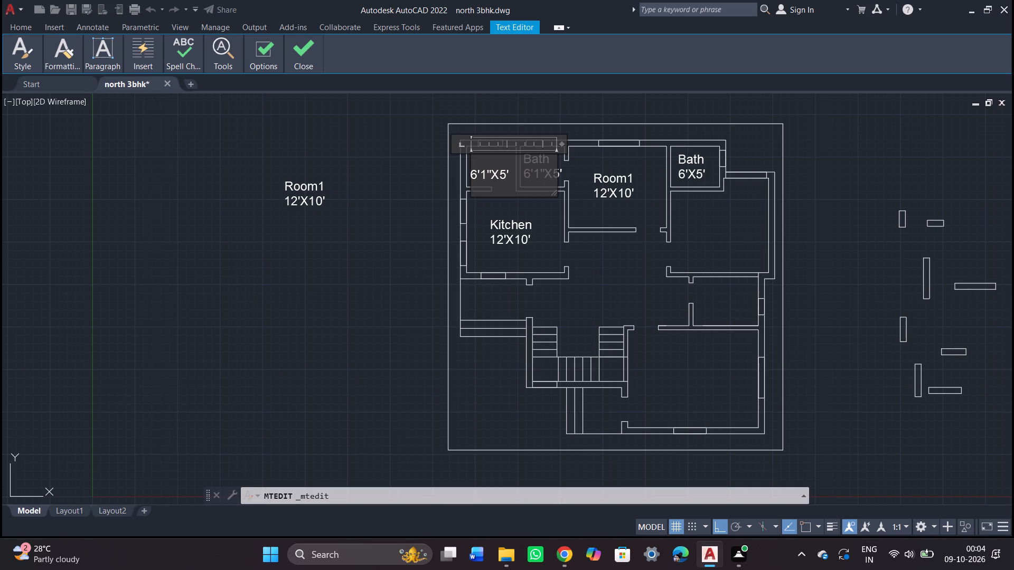
pyautogui.hotkey('shift', 's')
pyautogui.write('to')
pyautogui.write('re')
pyautogui.click(510, 175)
pyautogui.doubleClick(524, 201)
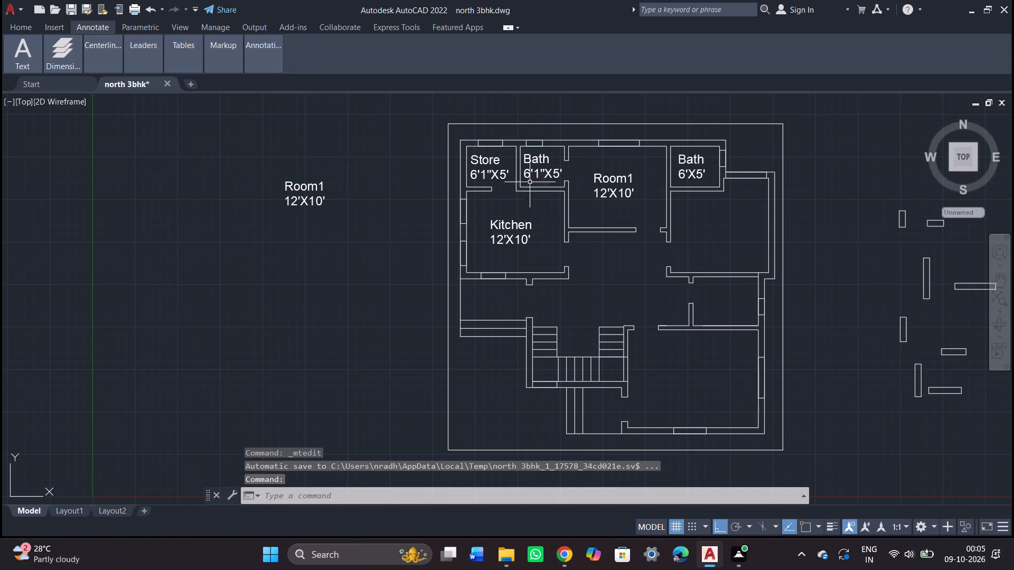
# Set the size line of the Bath label between the Store and Room1 to 5'6"X5'.
pyautogui.click(548, 176)
pyautogui.rightClick(548, 176)
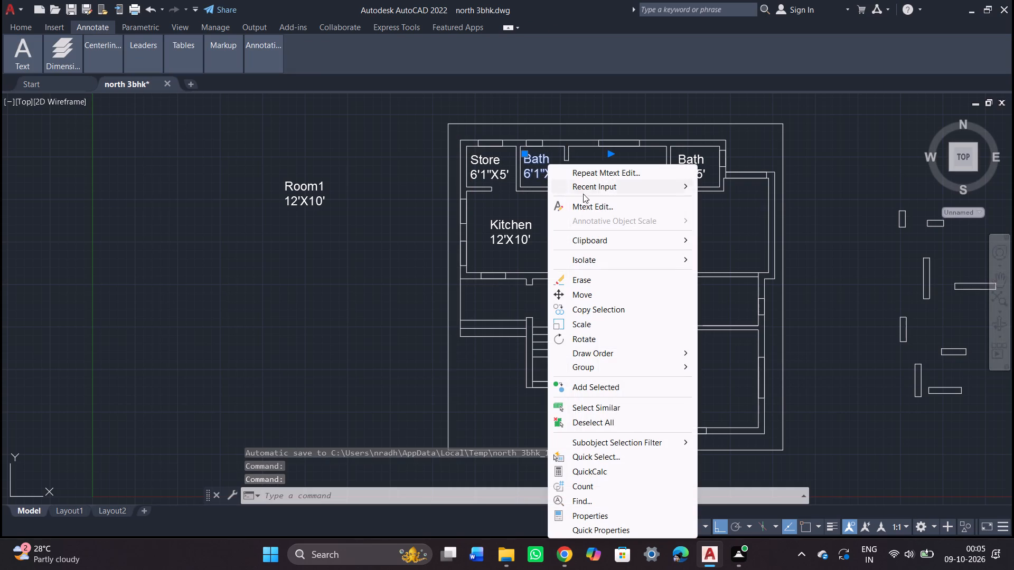
pyautogui.click(589, 204)
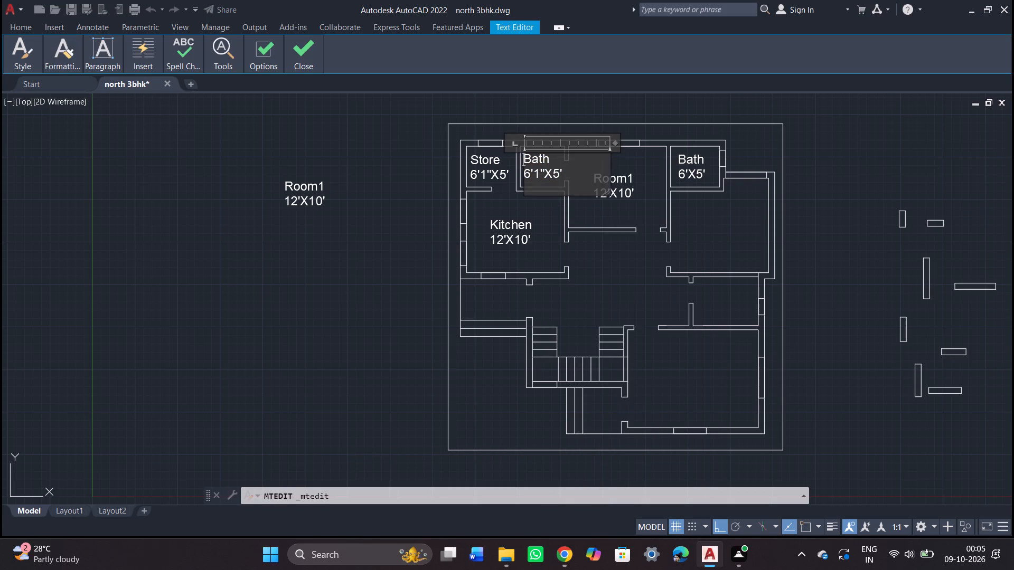
pyautogui.click(561, 175)
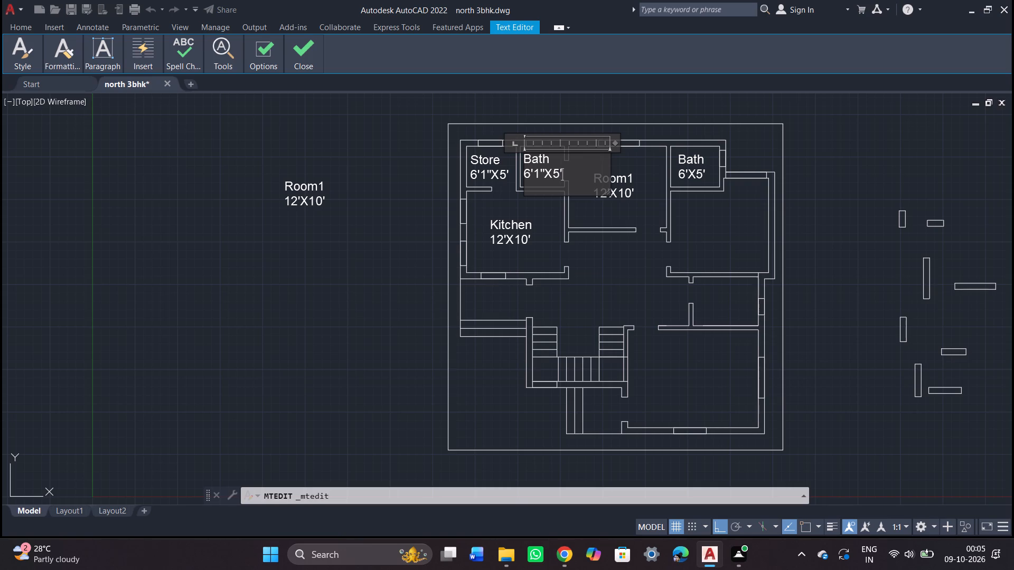
pyautogui.click(544, 173)
pyautogui.press('BackSpace')
pyautogui.press('BackSpace')
pyautogui.press('BackSpace')
pyautogui.press('BackSpace')
pyautogui.press('5')
pyautogui.press("'")
pyautogui.press('6')
pyautogui.hotkey('shift', '"')
pyautogui.click(581, 170)
pyautogui.click(582, 201)
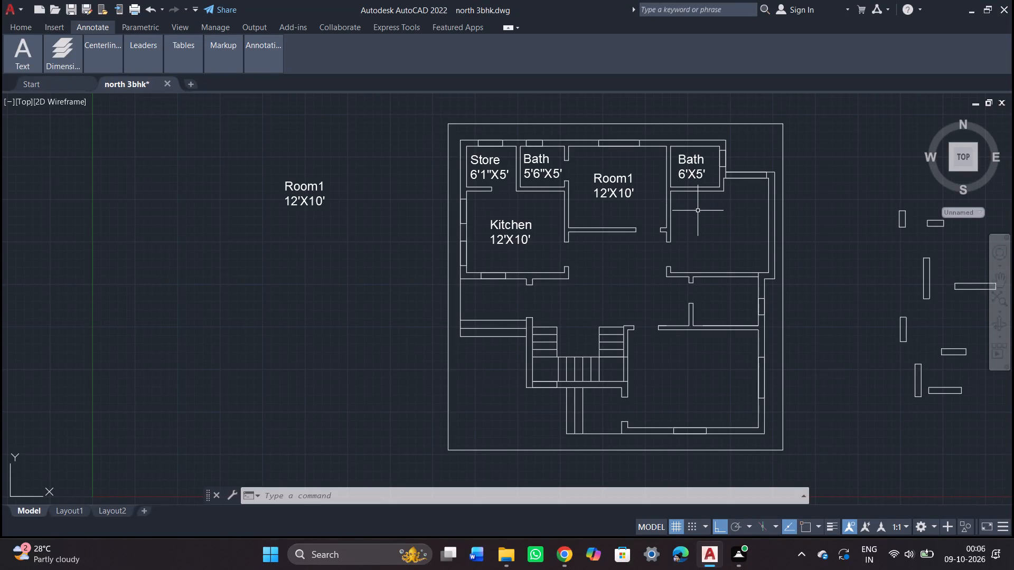
# Extend the west wall line of the northeast 6'X5' Bath south to the outer face of its south wall.
pyautogui.press('t')
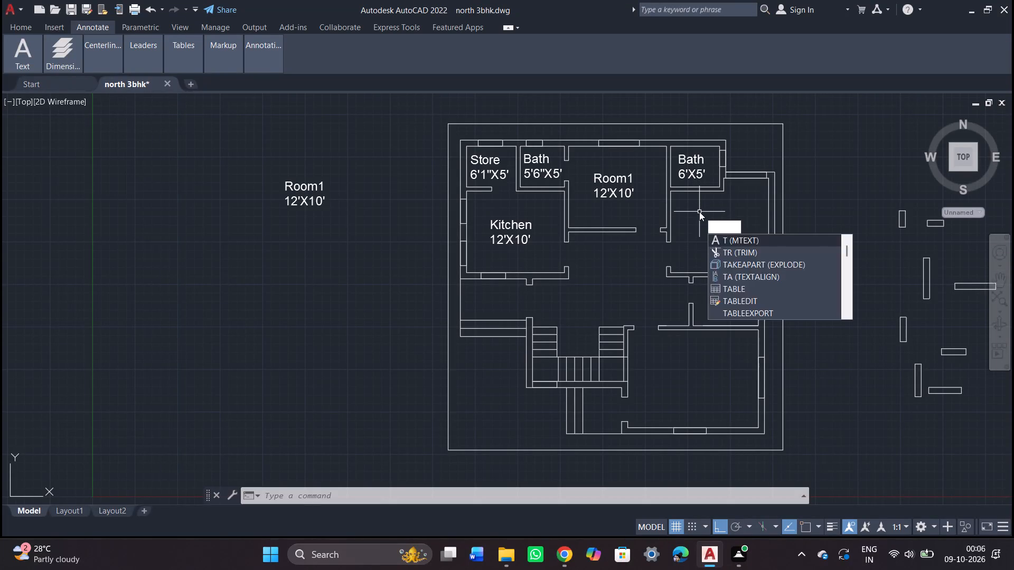
pyautogui.press('BackSpace')
pyautogui.write('ex')
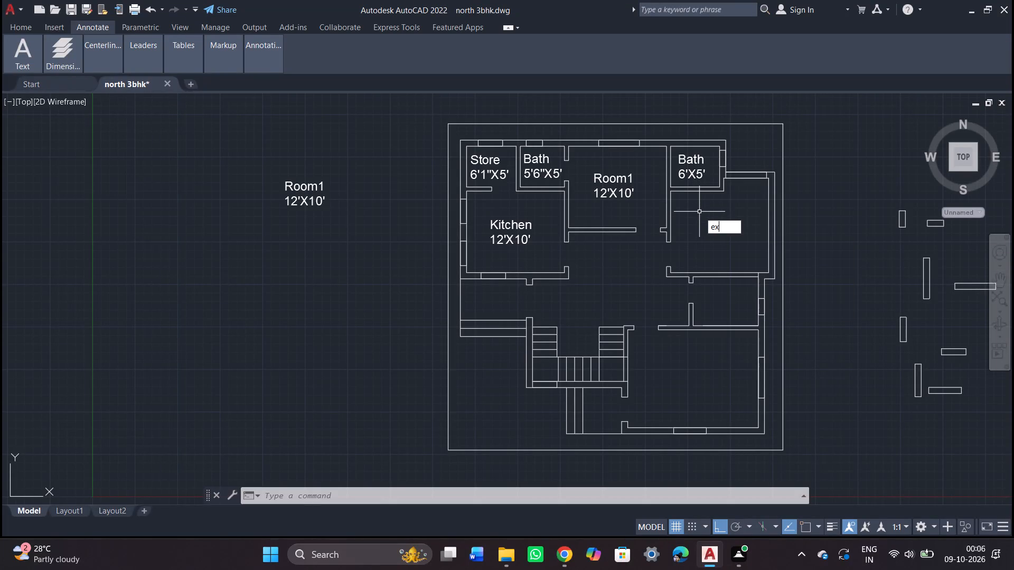
pyautogui.press('Return')
pyautogui.press('Return')
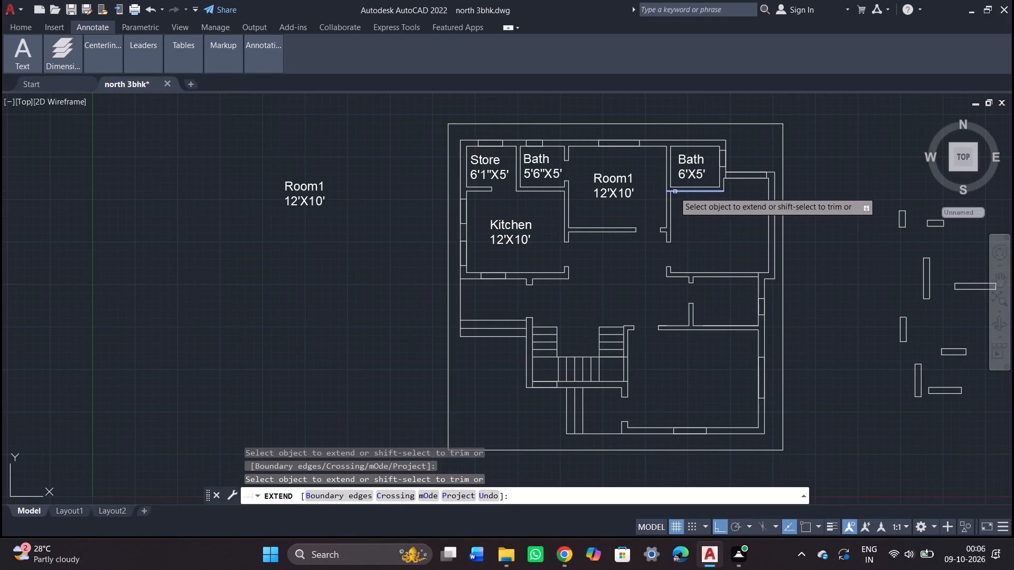
pyautogui.click(670, 183)
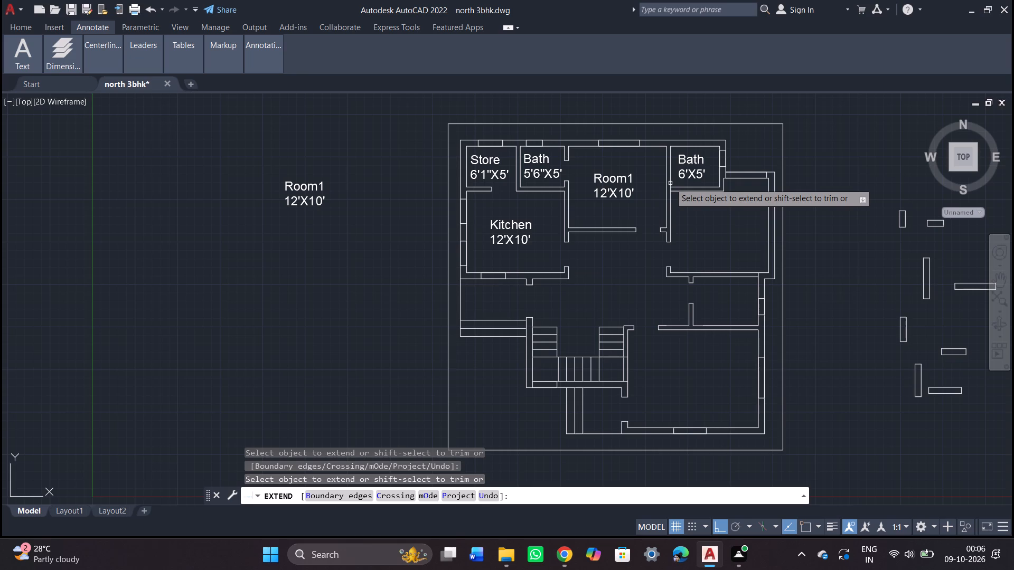
pyautogui.press('Escape')
# Offset the west wall line of the northeast 6'X5' Bath 9" east, into the Bath.
pyautogui.press('o')
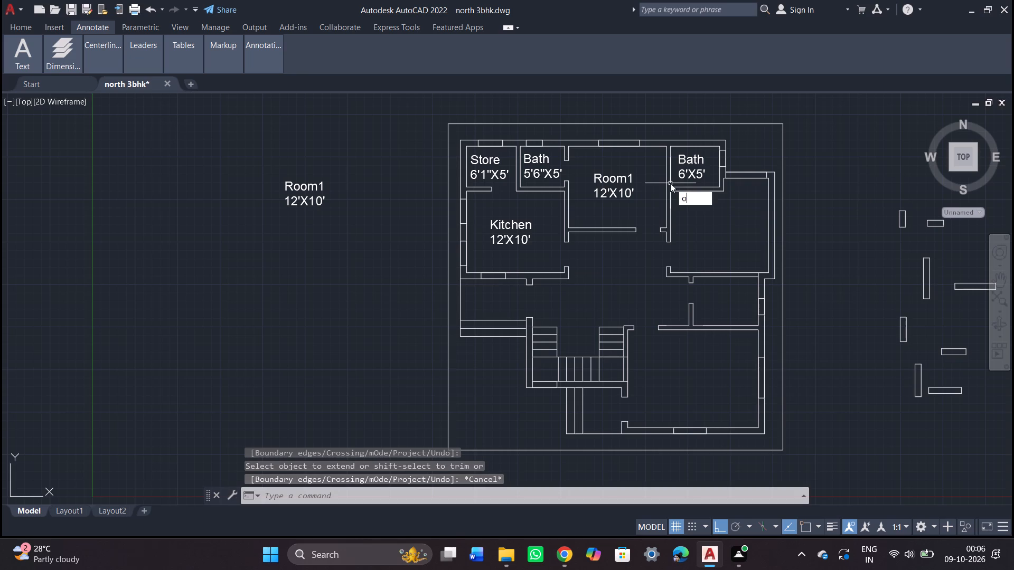
pyautogui.press('Return')
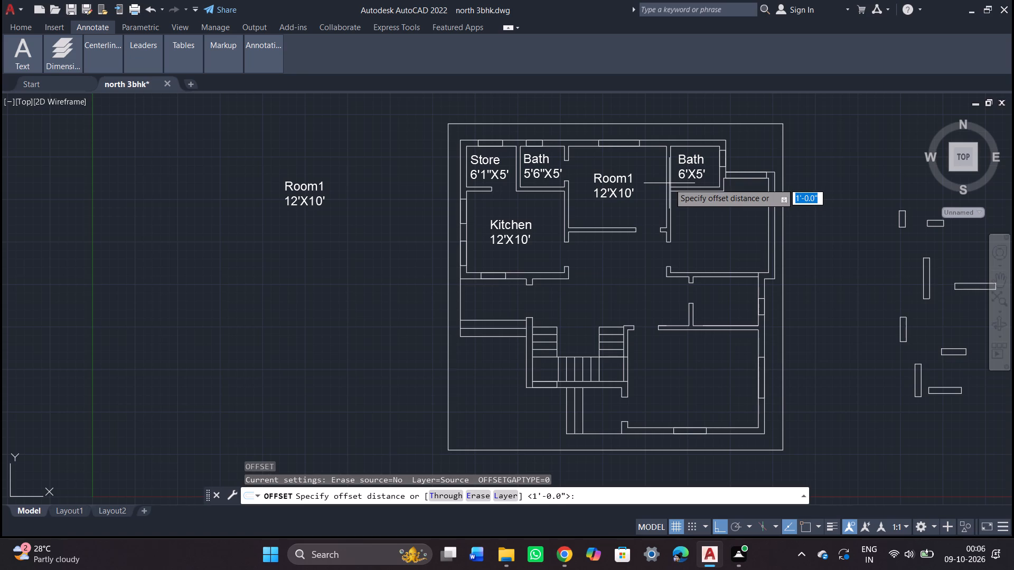
pyautogui.press('9')
pyautogui.press('Return')
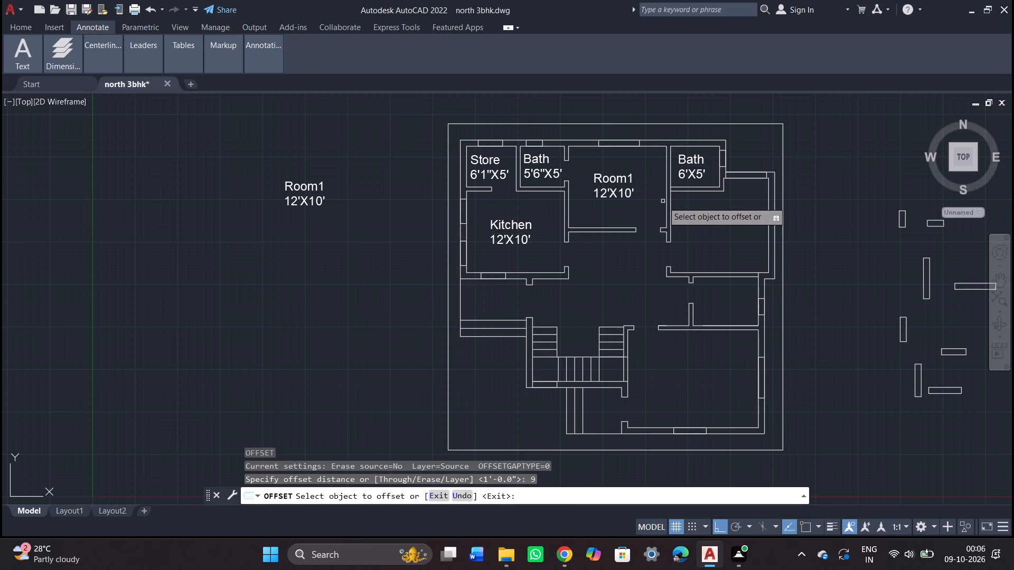
pyautogui.click(671, 205)
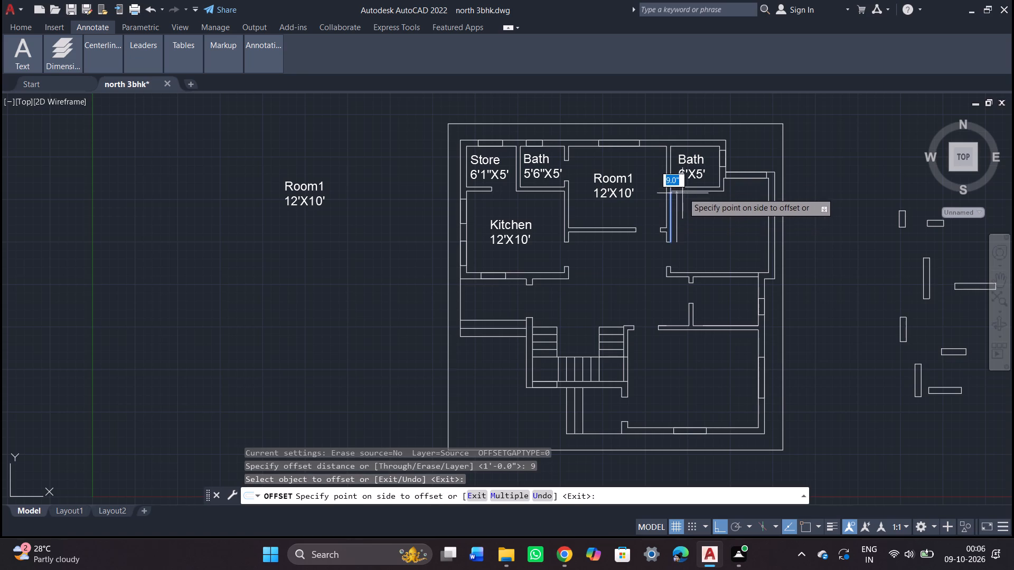
pyautogui.press('Escape')
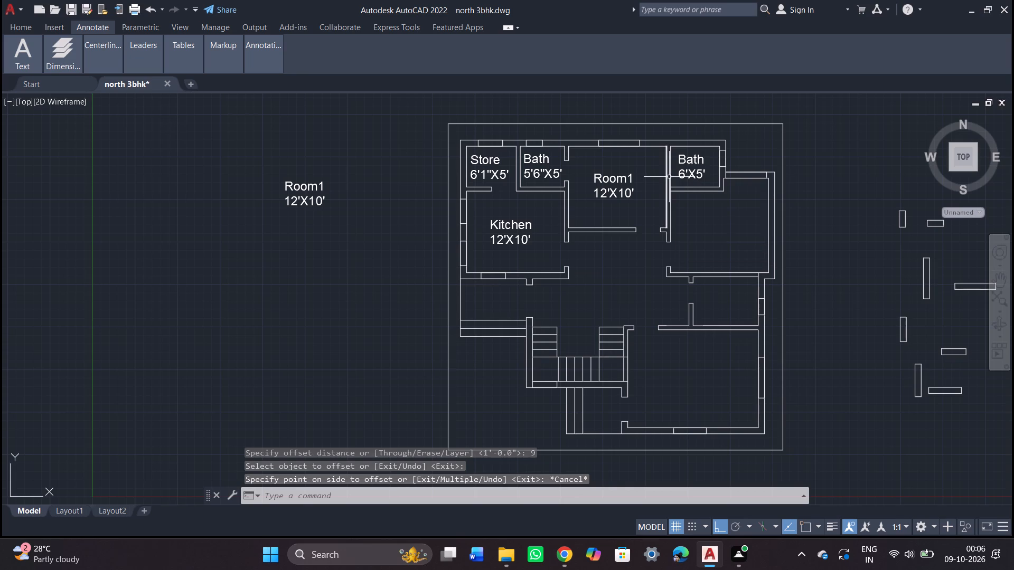
pyautogui.click(671, 176)
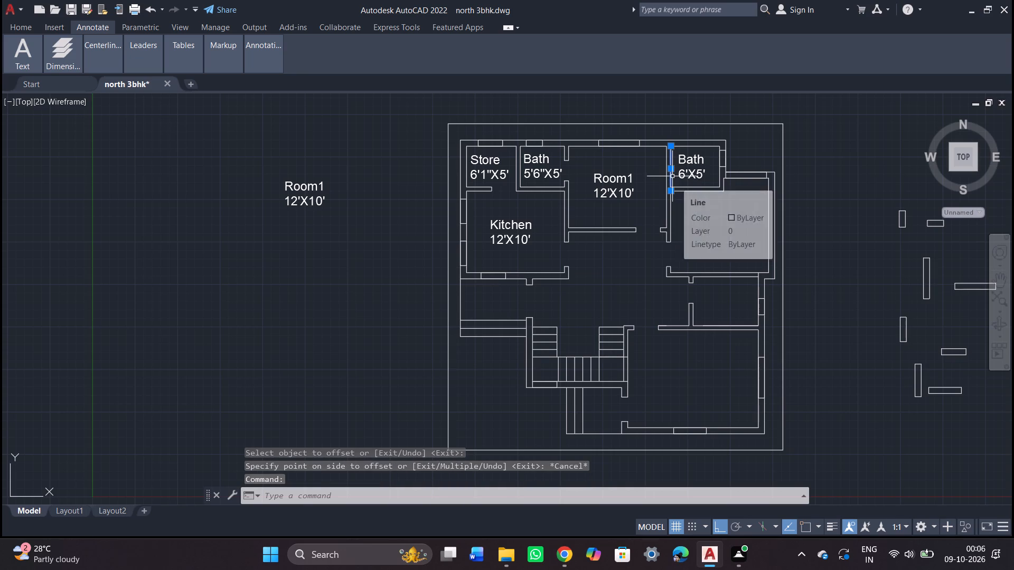
pyautogui.press('Escape')
pyautogui.press('o')
pyautogui.press('Return')
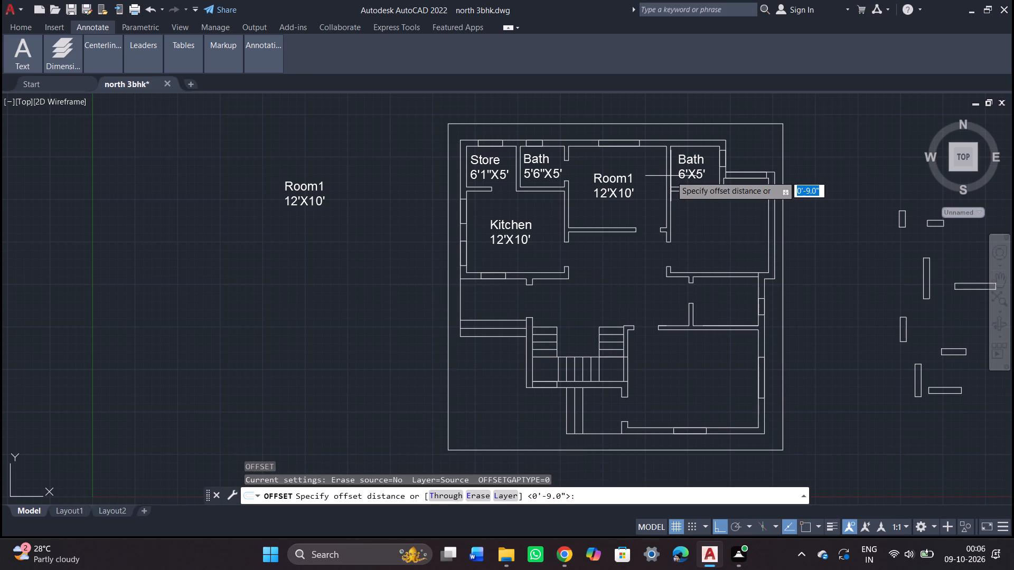
pyautogui.press('Return')
pyautogui.click(671, 176)
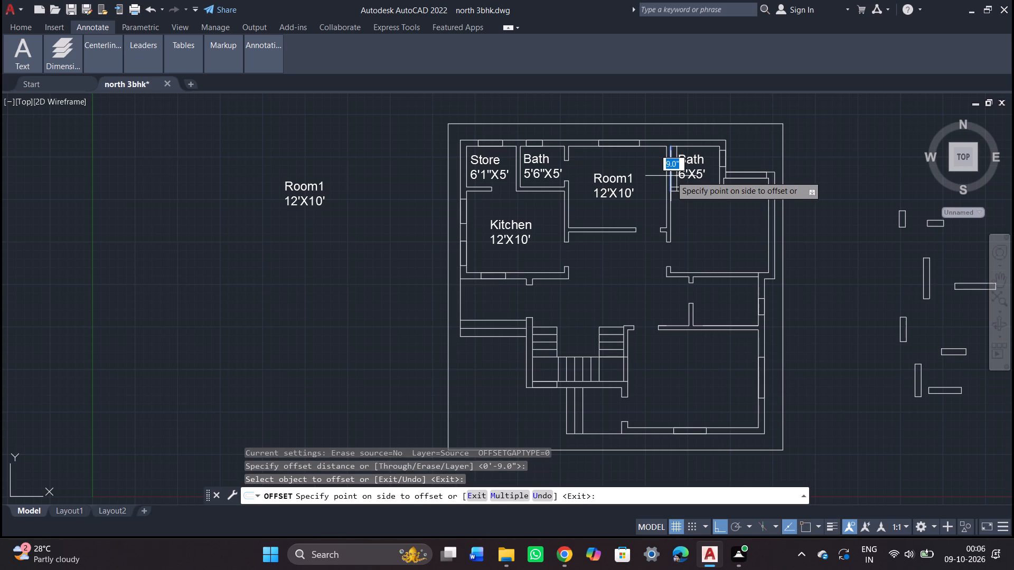
pyautogui.click(680, 179)
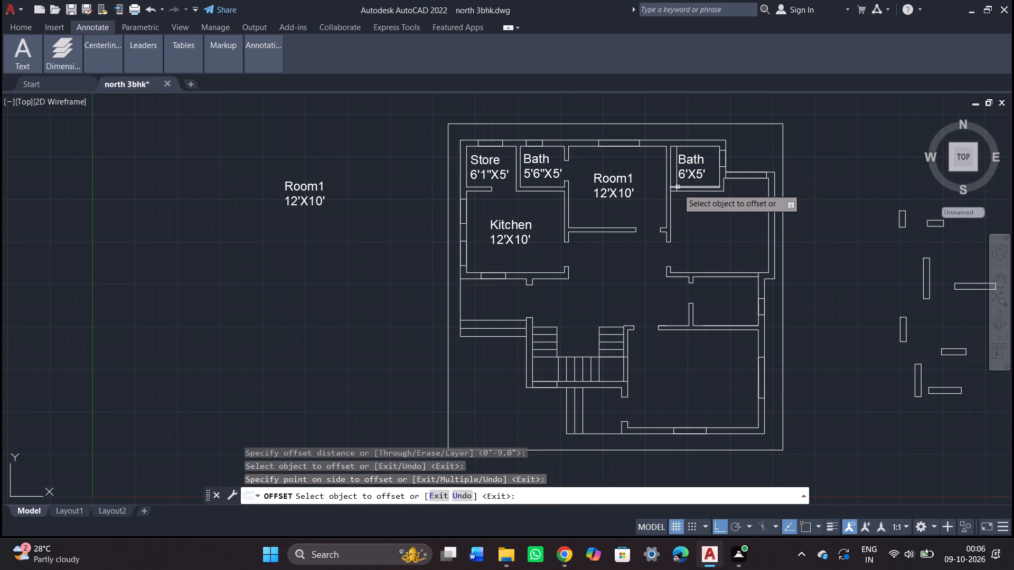
# Offset the new line inside the northeast Bath a further 2'6" east to mark the door width.
pyautogui.click(677, 183)
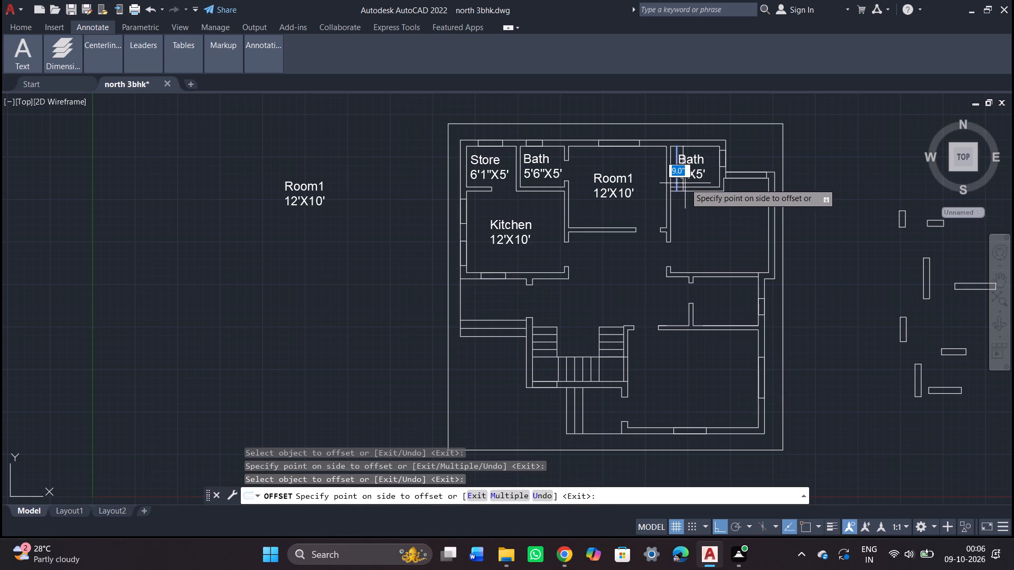
pyautogui.press('2')
pyautogui.write("'6")
pyautogui.hotkey('shift', '"')
pyautogui.press('Return')
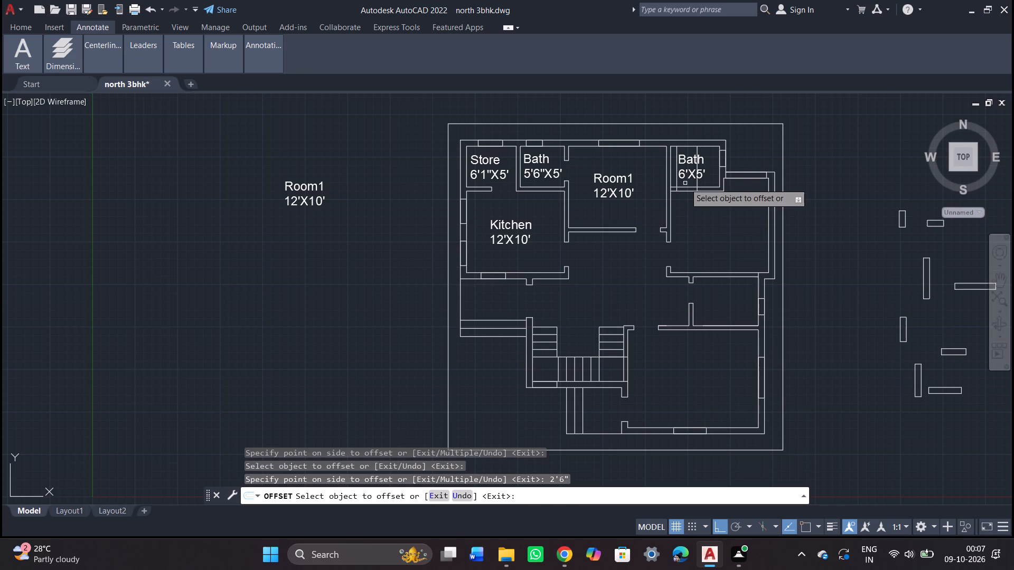
pyautogui.press('Escape')
# Trim both lines of the northeast Bath's south wall between the two offset lines to open the doorway.
pyautogui.write('tr')
pyautogui.press('Return')
pyautogui.press('Return')
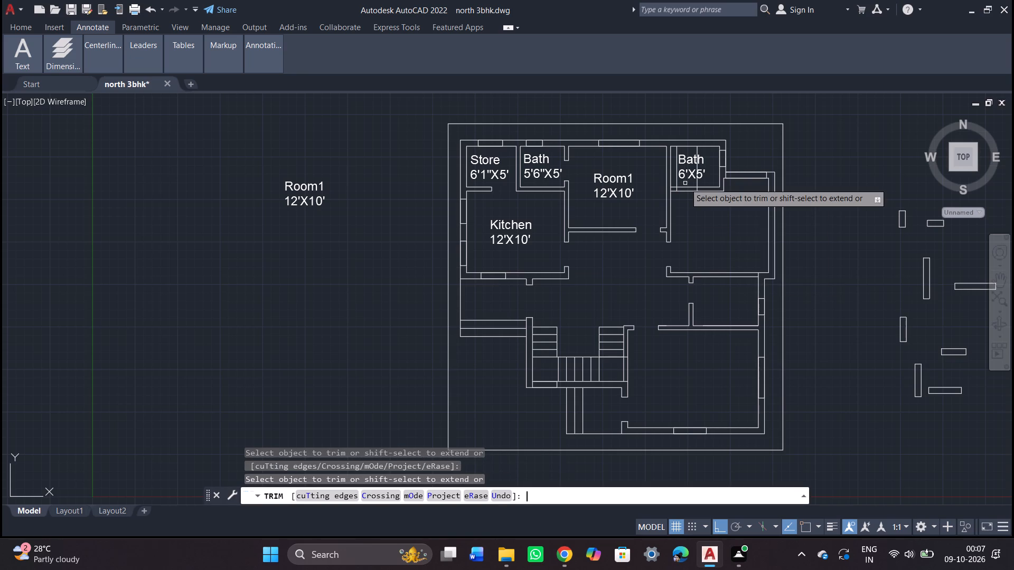
pyautogui.moveTo(702, 180); pyautogui.dragTo(702, 181)
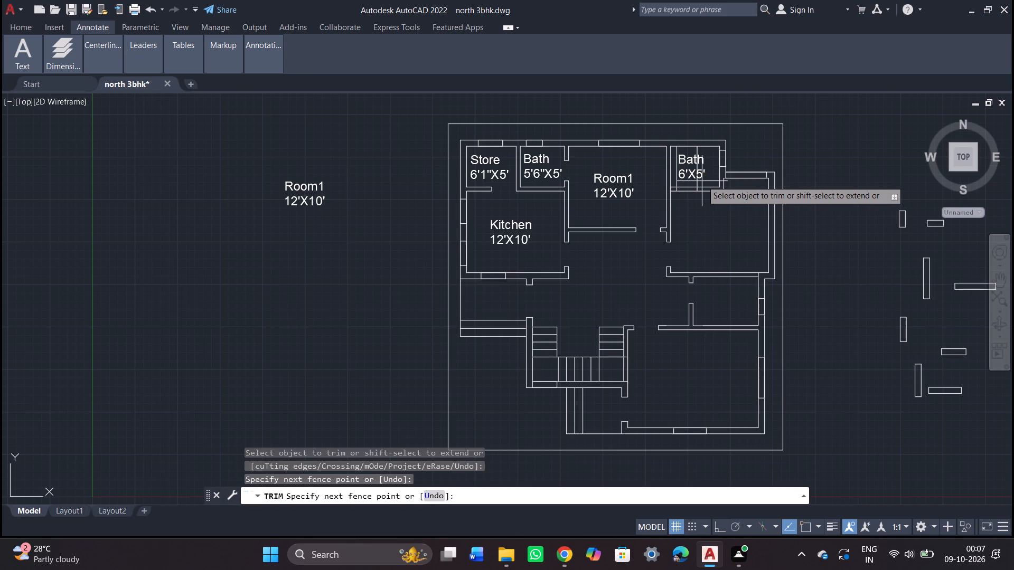
pyautogui.moveTo(702, 181); pyautogui.dragTo(682, 186)
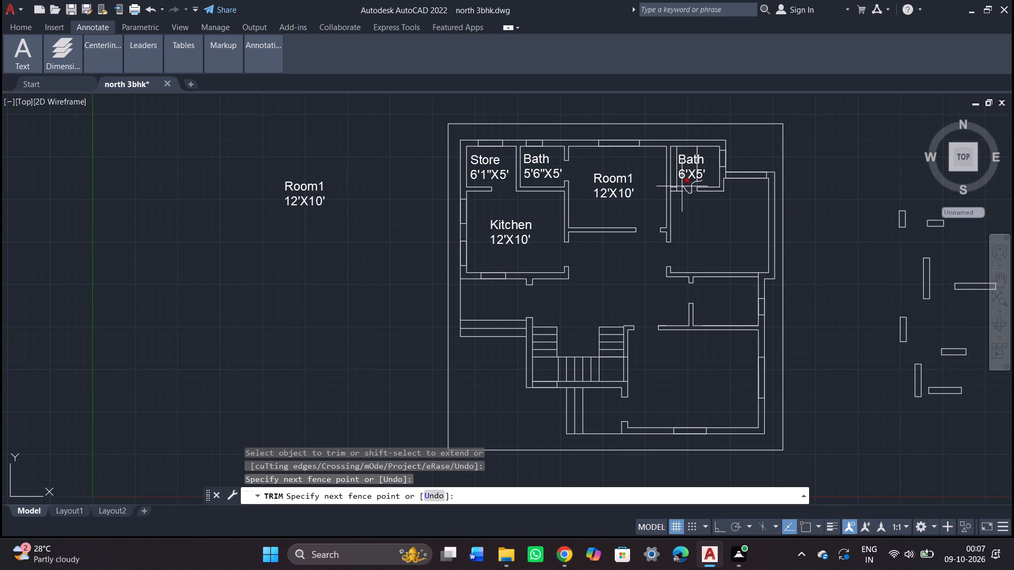
pyautogui.moveTo(682, 186); pyautogui.dragTo(678, 179)
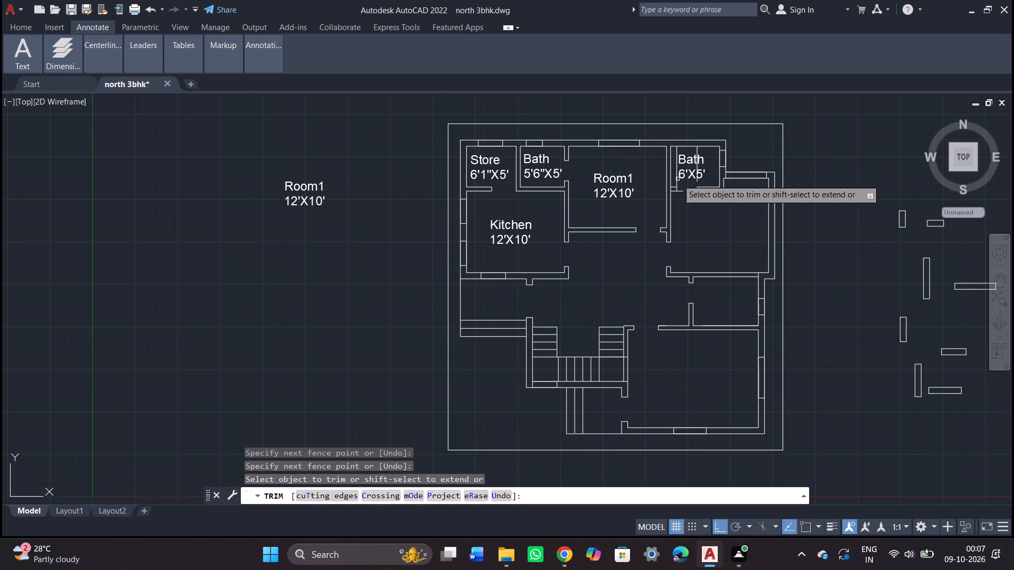
pyautogui.click(681, 190)
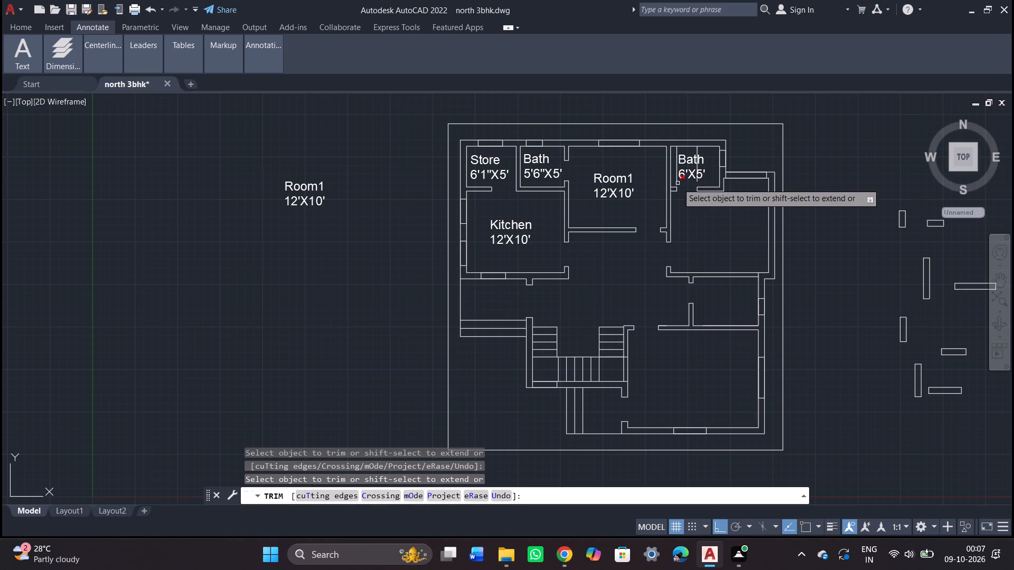
# Trim away the leftover parts of both offset lines inside the northeast Bath, keeping the door jamb ends.
pyautogui.click(678, 183)
pyautogui.click(677, 171)
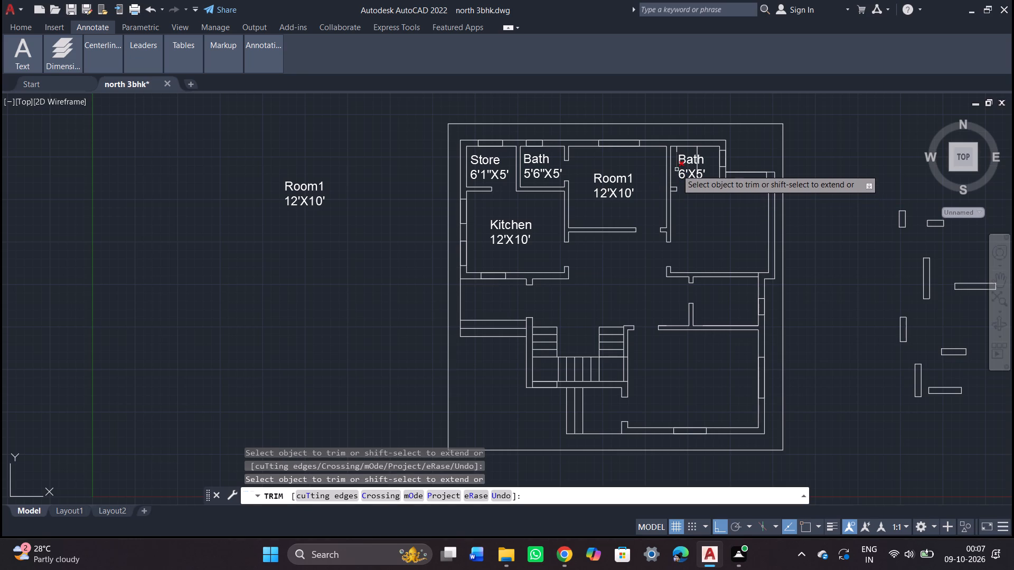
pyautogui.click(675, 155)
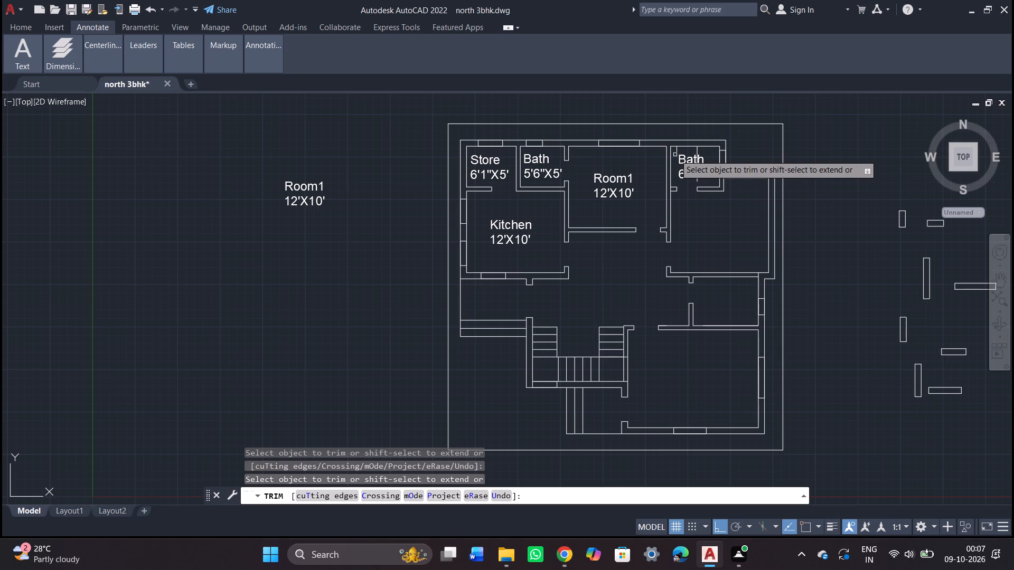
pyautogui.click(676, 150)
pyautogui.scroll(-1, 691, 183)
pyautogui.scroll(2, 691, 183)
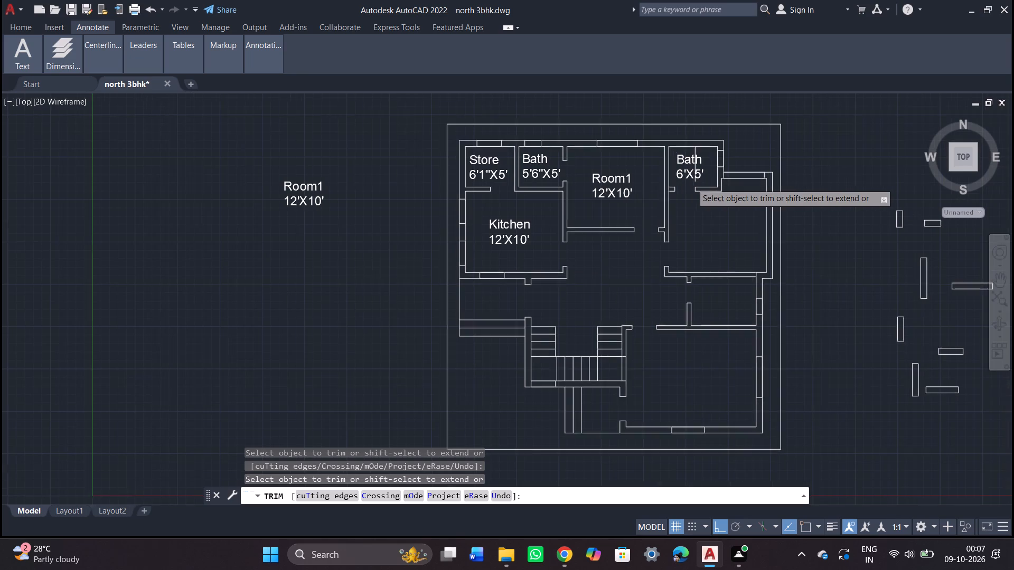
pyautogui.scroll(1, 691, 183)
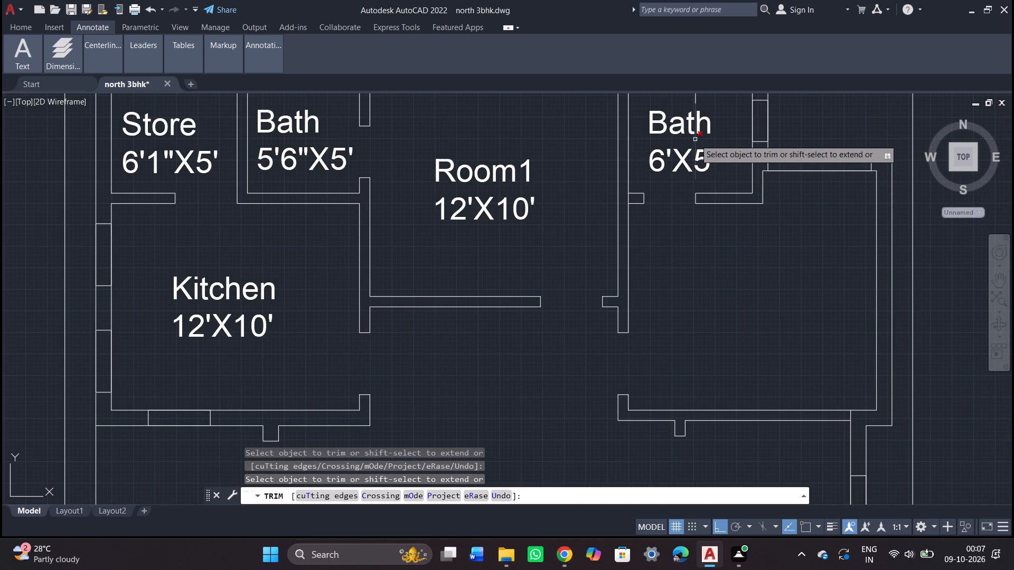
pyautogui.click(695, 139)
pyautogui.scroll(-2, 693, 146)
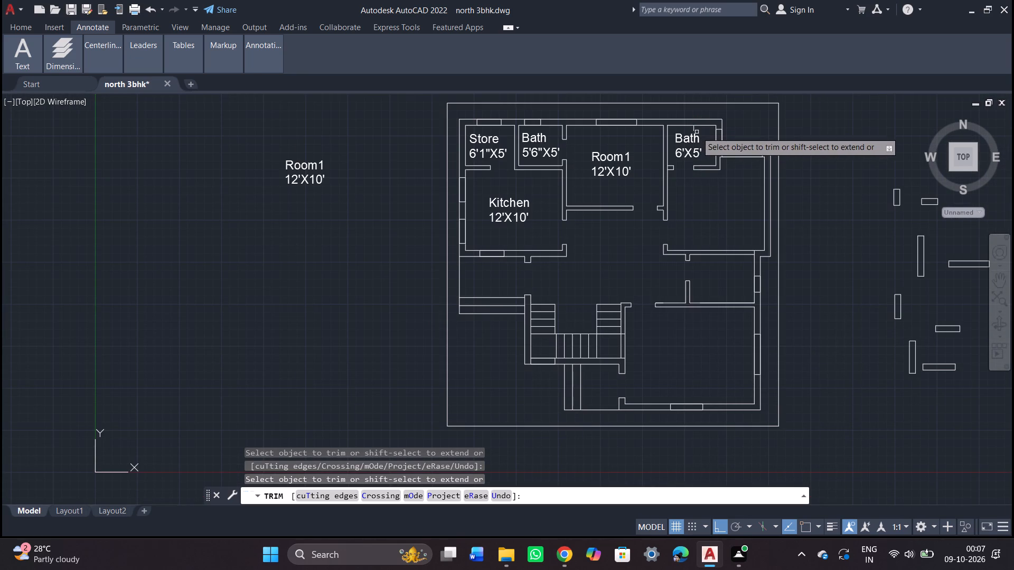
pyautogui.click(694, 130)
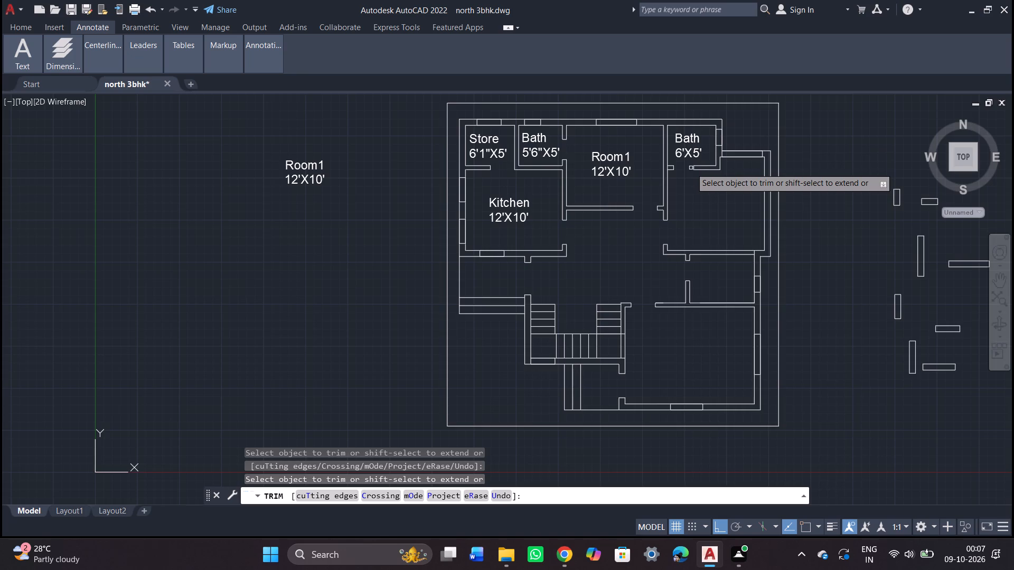
# Trim the short line closing the junction between the northeast Bath's west wall and its south wall stub.
pyautogui.scroll(4, 689, 167)
pyautogui.scroll(-2, 647, 187)
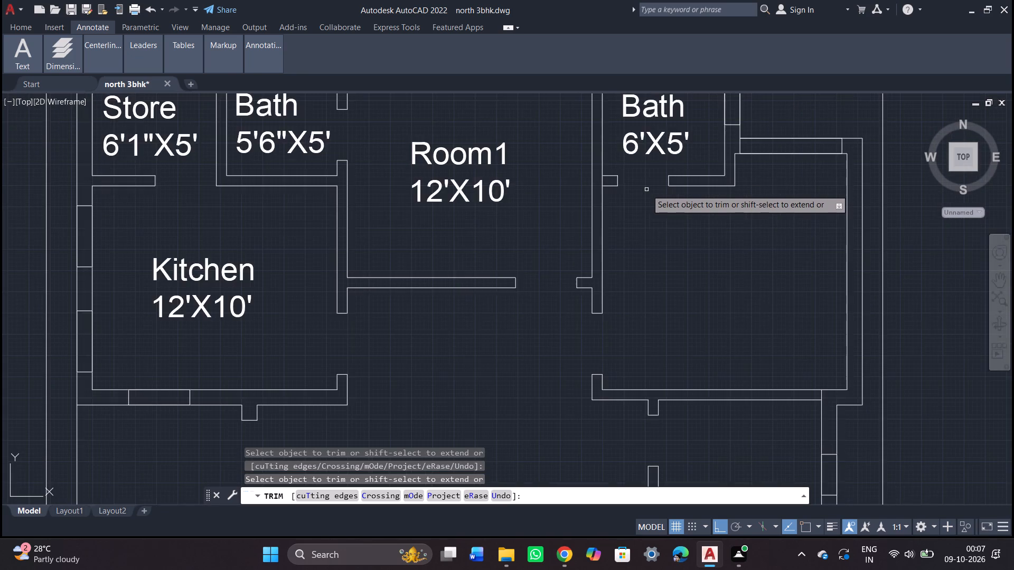
pyautogui.scroll(-2, 646, 192)
pyautogui.scroll(4, 632, 193)
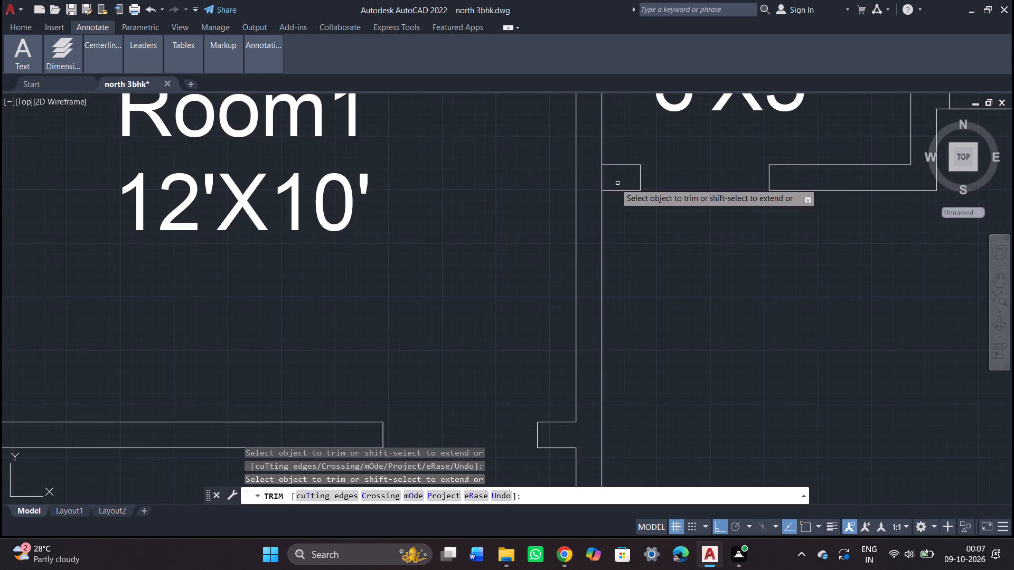
pyautogui.click(603, 179)
pyautogui.scroll(-1, 606, 183)
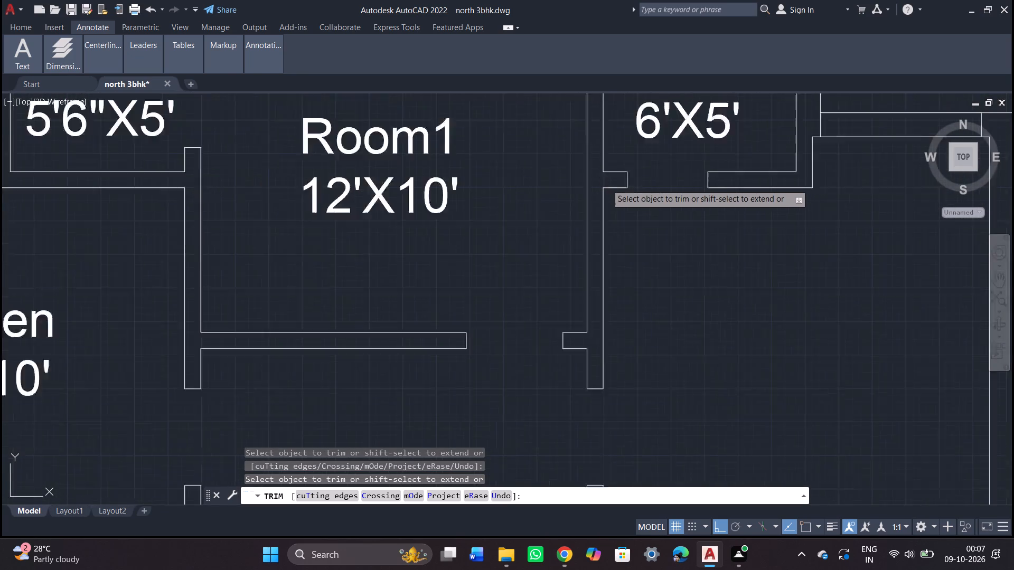
pyautogui.scroll(-2, 606, 184)
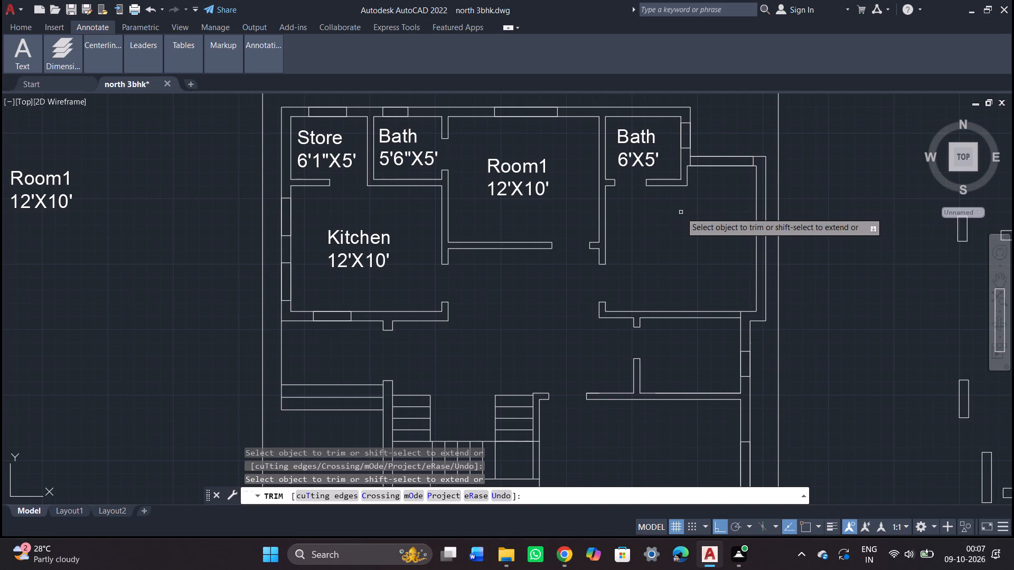
pyautogui.press('Escape')
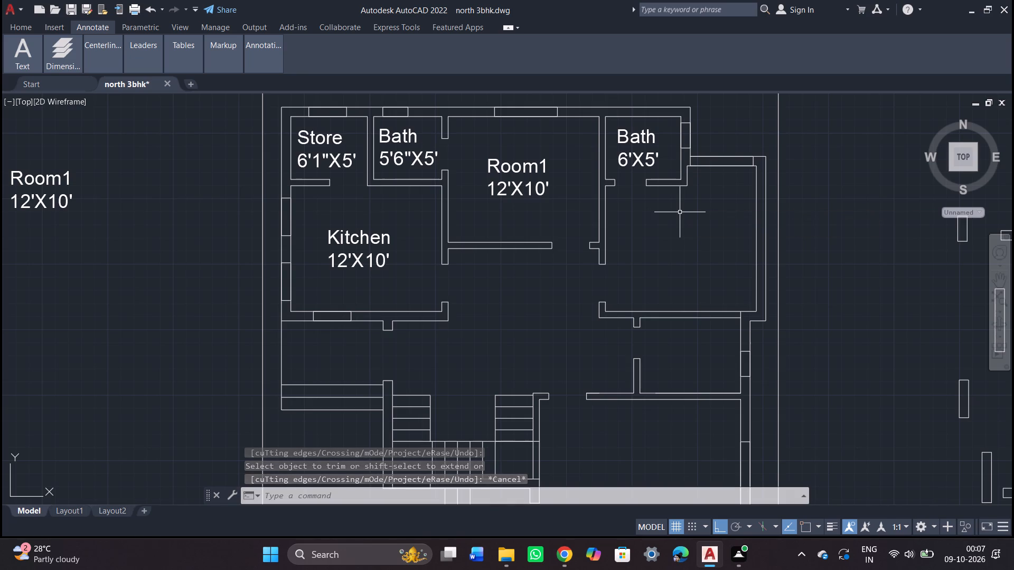
# Save the drawing.
pyautogui.hotkey('ctrl', 's')
pyautogui.hotkey('ctrl', 's')
pyautogui.hotkey('ctrl', 's')
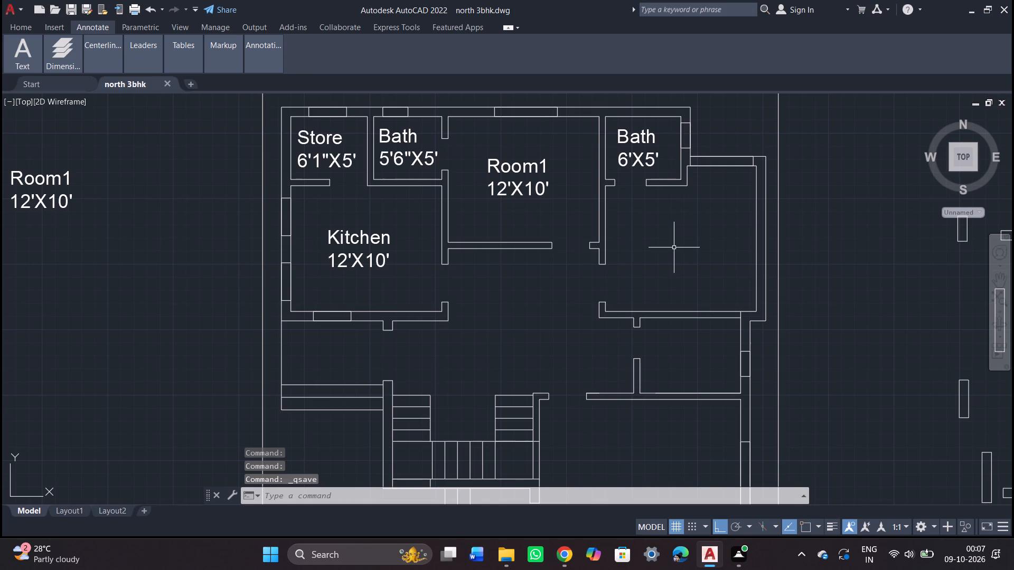
# Copy the Room1 12'X10' label from outside the plan into the large room south of the northeast Bath.
pyautogui.click(31, 196)
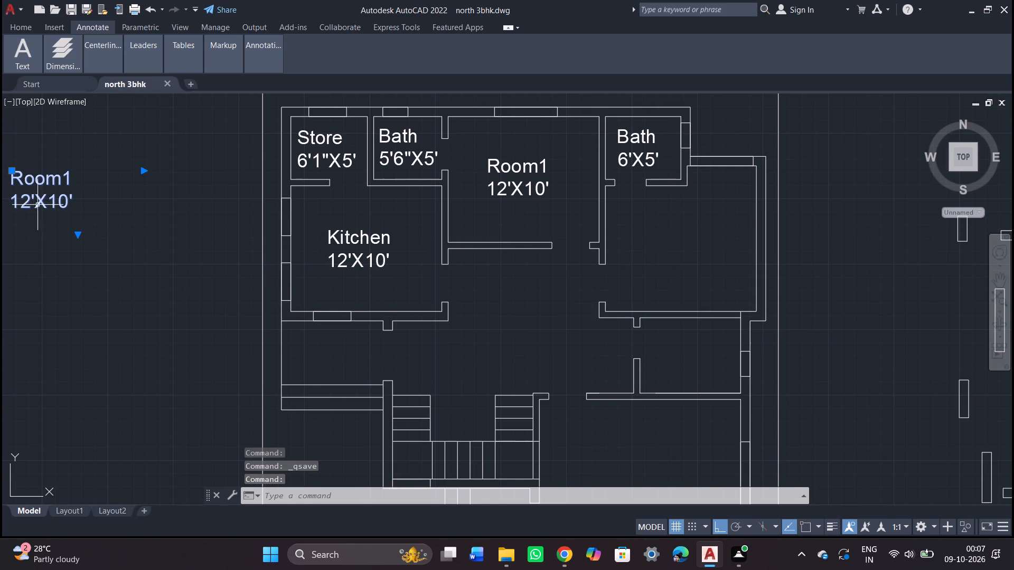
pyautogui.hotkey('ctrl', 'c')
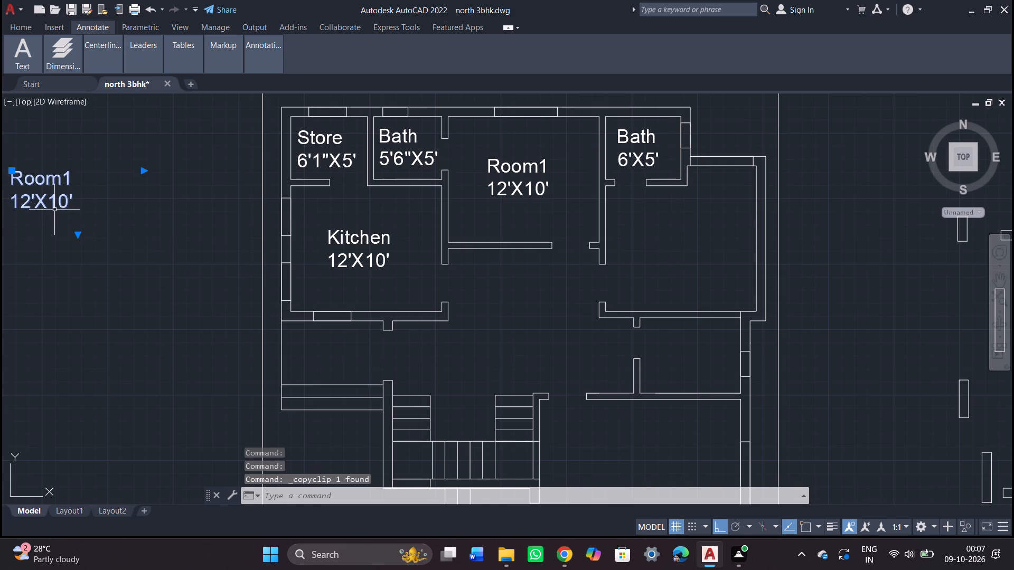
pyautogui.hotkey('ctrl', 'v')
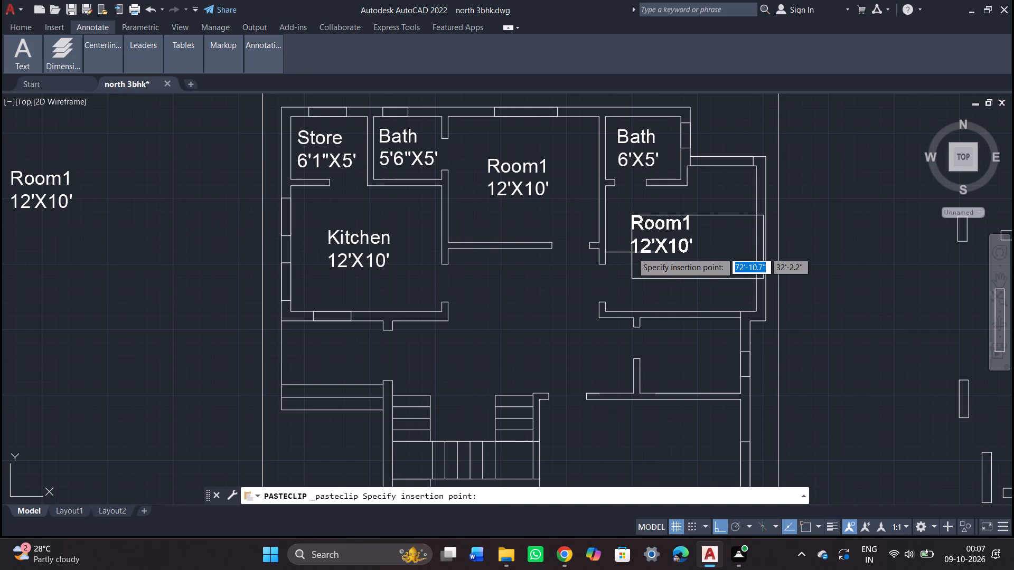
pyautogui.click(632, 250)
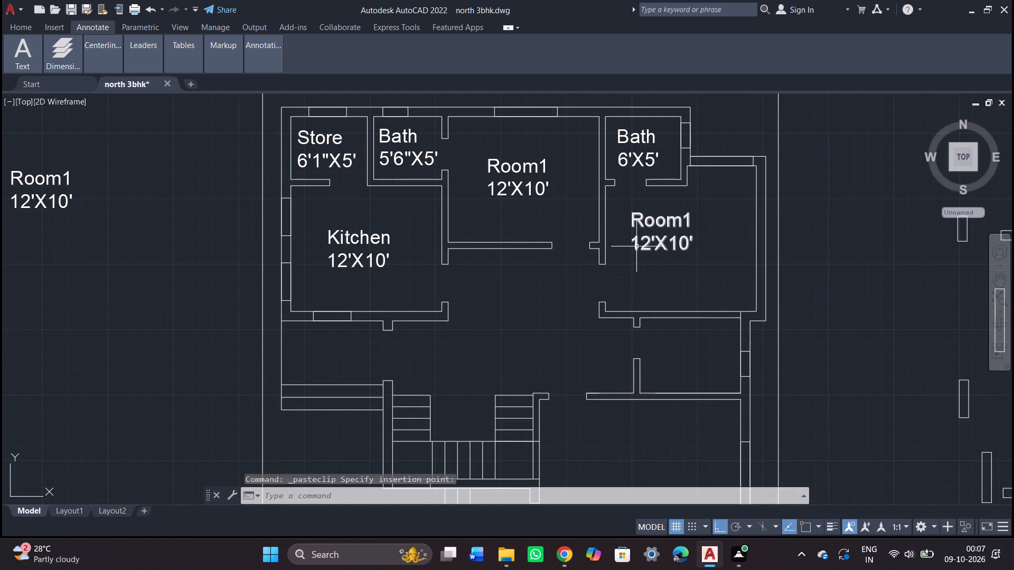
# Move the copied Room1 label slightly east within the large room south of the northeast Bath.
pyautogui.click(636, 220)
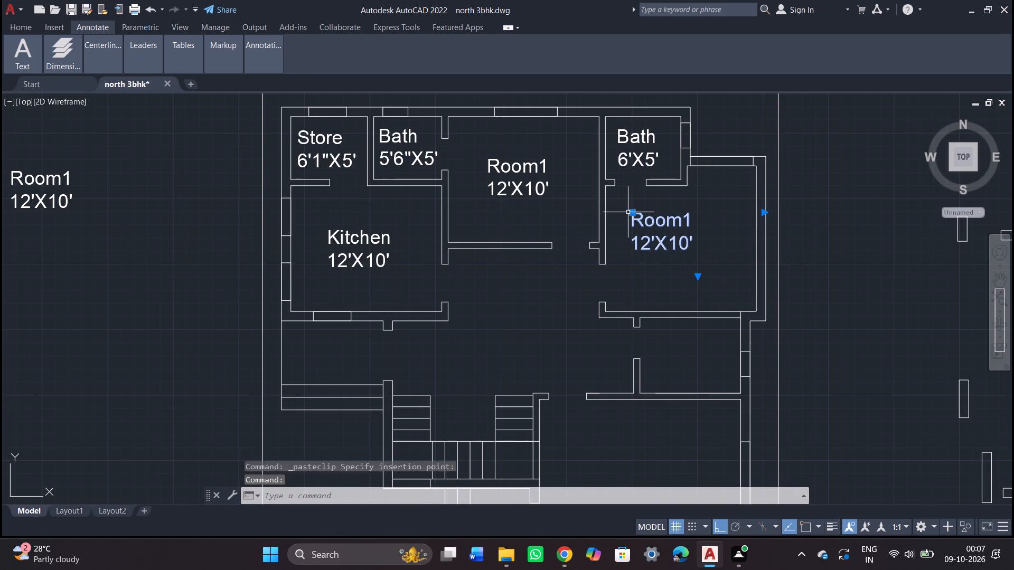
pyautogui.moveTo(633, 214); pyautogui.dragTo(643, 217)
pyautogui.click(643, 217)
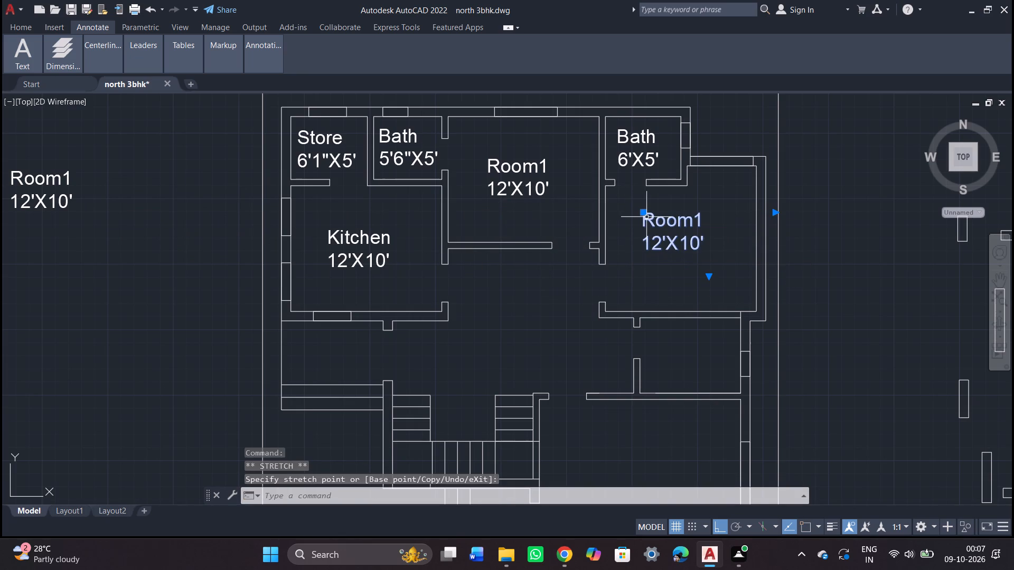
# Rename the copied room label to Room2, keeping the size text on its own second line.
pyautogui.rightClick(646, 215)
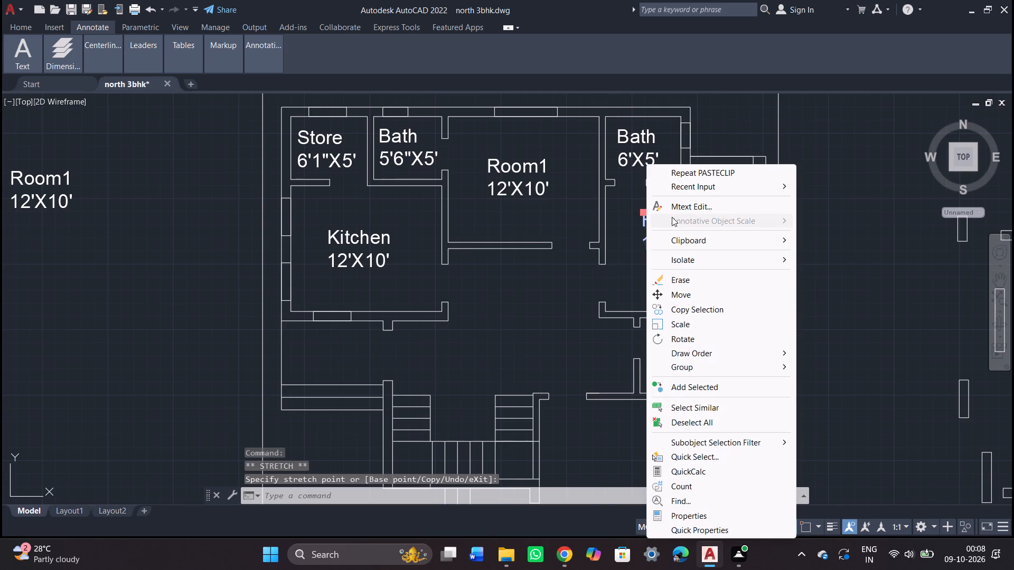
pyautogui.click(678, 208)
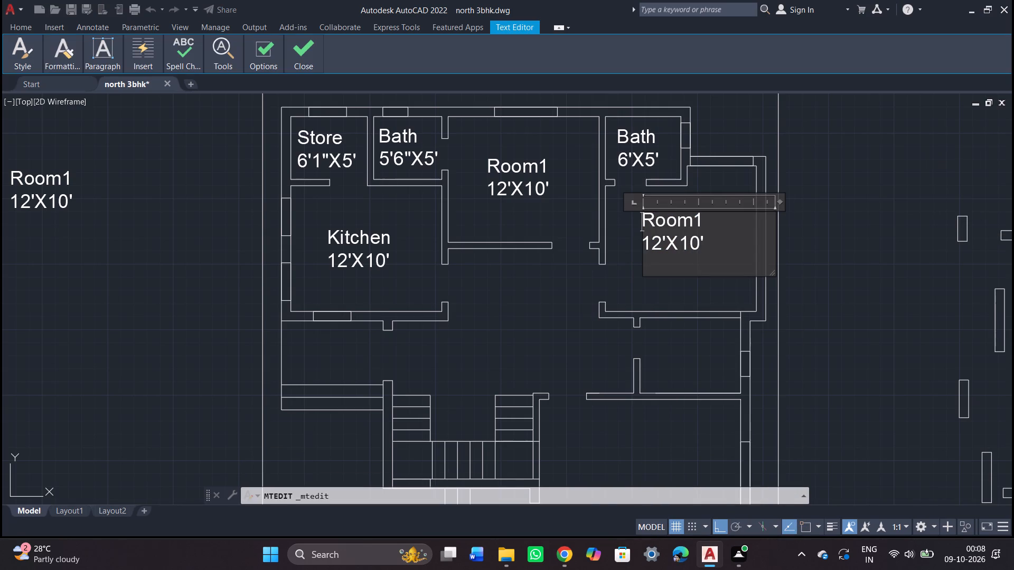
pyautogui.click(706, 218)
pyautogui.press('BackSpace')
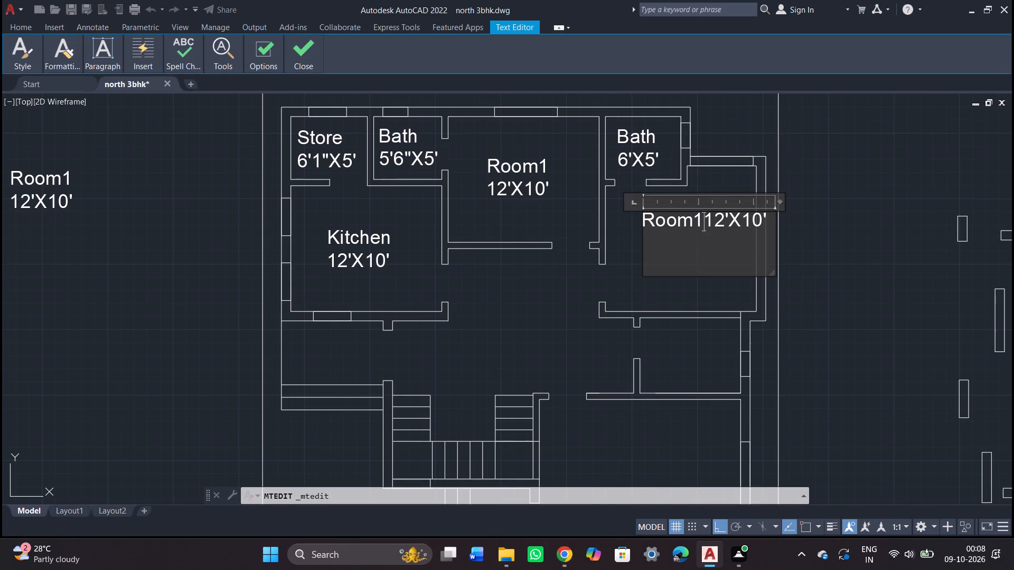
pyautogui.press('BackSpace')
pyautogui.press('2')
pyautogui.press('space')
pyautogui.press('Return')
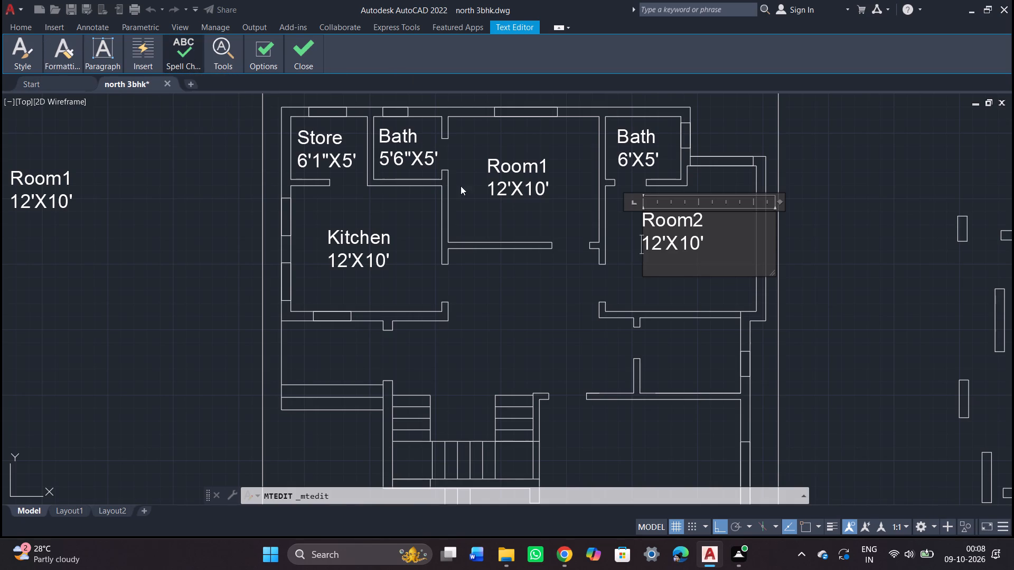
pyautogui.click(694, 289)
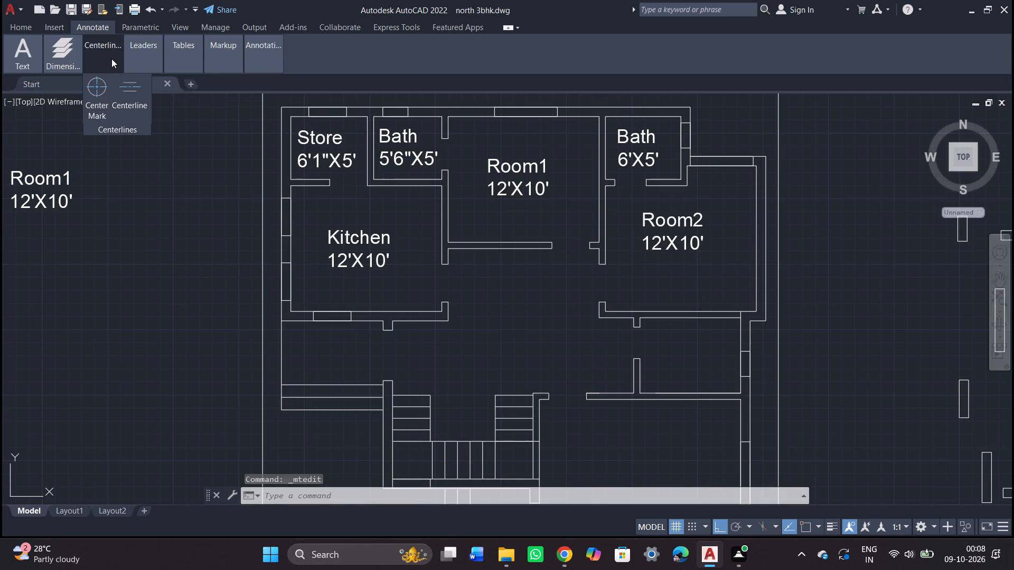
# Measure the inside width and height of Room2 with the Quick measure tool.
pyautogui.click(26, 28)
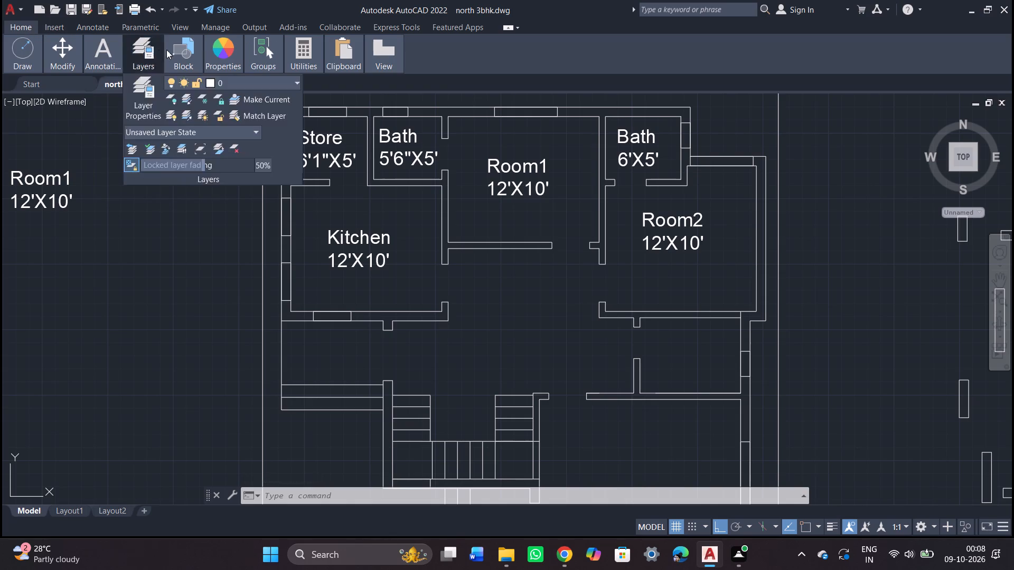
pyautogui.click(305, 51)
pyautogui.click(317, 82)
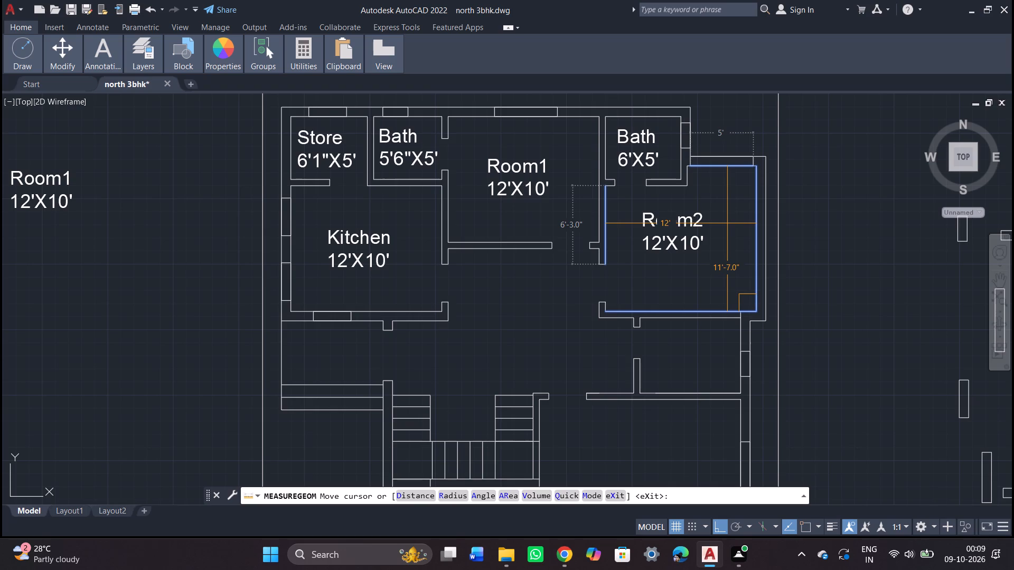
pyautogui.press('Escape')
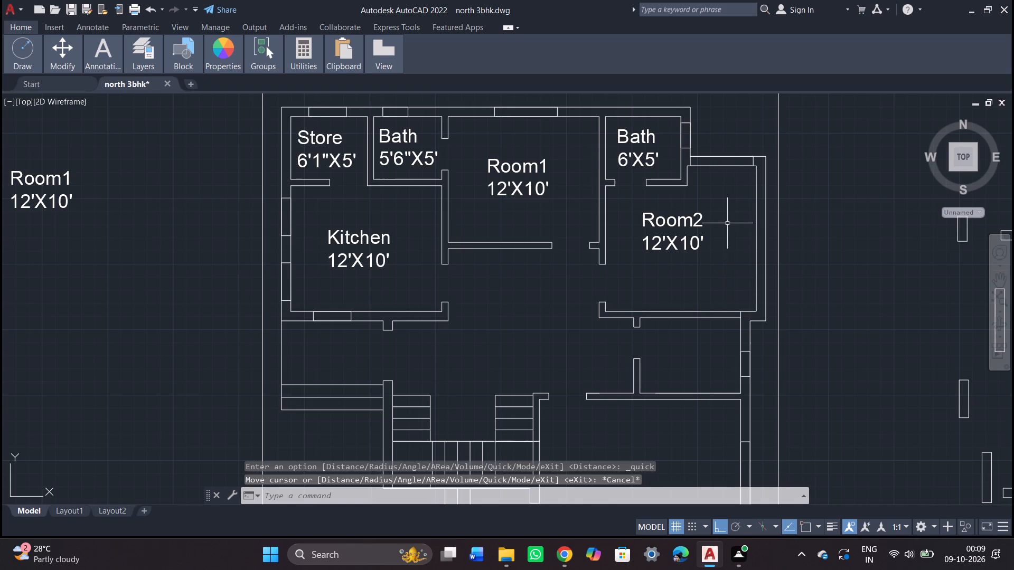
# Change the size in the Room2 label to 12'X11'6".
pyautogui.click(700, 244)
pyautogui.rightClick(700, 244)
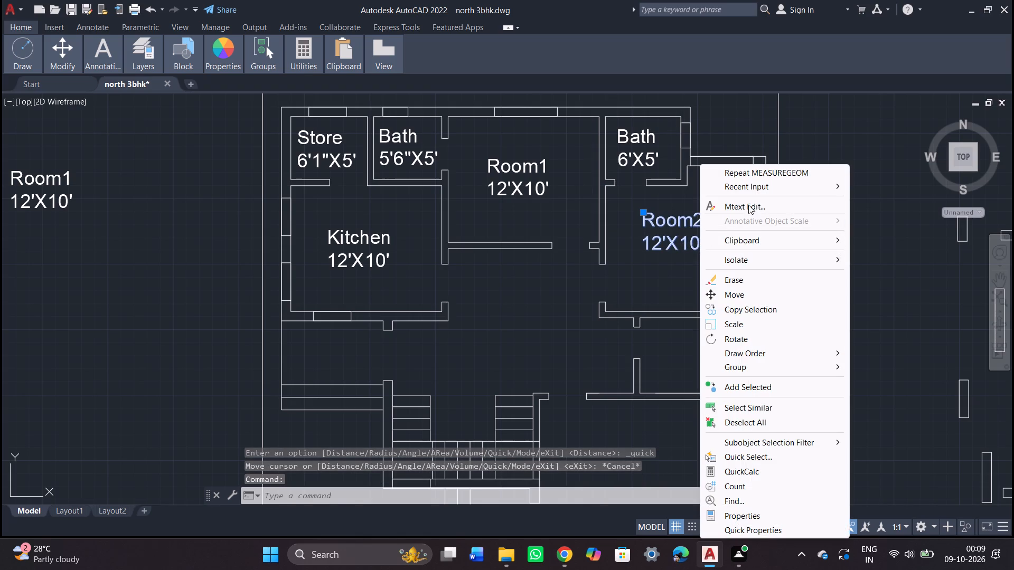
pyautogui.click(748, 205)
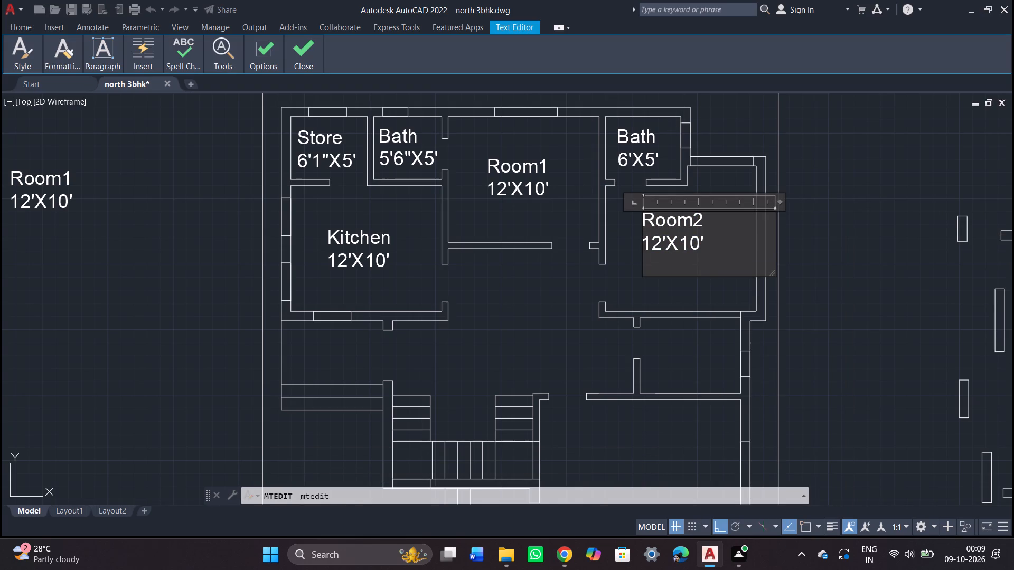
pyautogui.click(700, 240)
pyautogui.press('1')
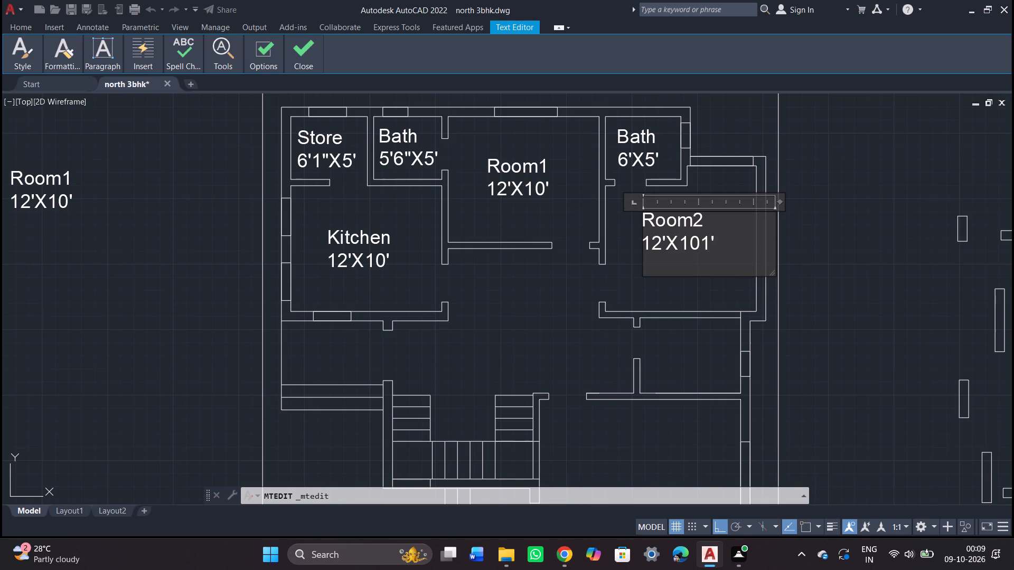
pyautogui.click(700, 243)
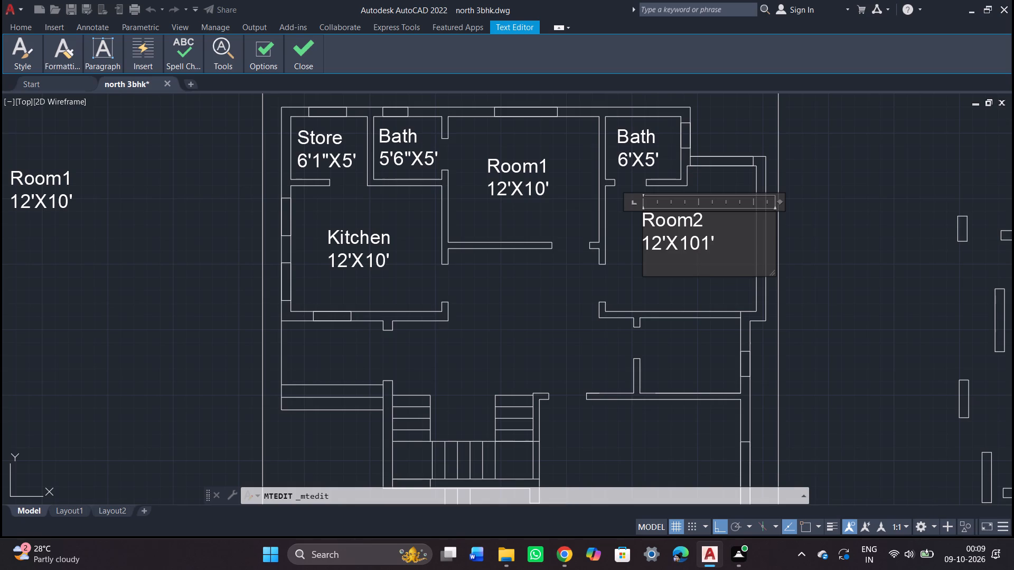
pyautogui.press('BackSpace')
pyautogui.click(707, 242)
pyautogui.press('6')
pyautogui.hotkey('shift', '"')
pyautogui.click(710, 281)
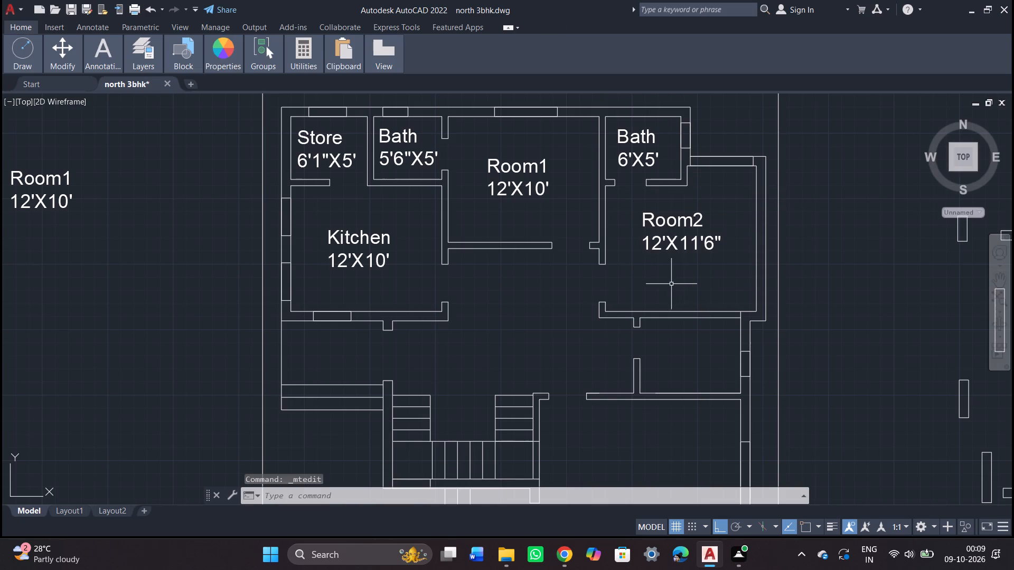
# Copy the Bath 5'6"X5' label into the small room directly south of Room2.
pyautogui.scroll(-1, 567, 272)
pyautogui.moveTo(543, 287); pyautogui.dragTo(536, 204, button='middle')
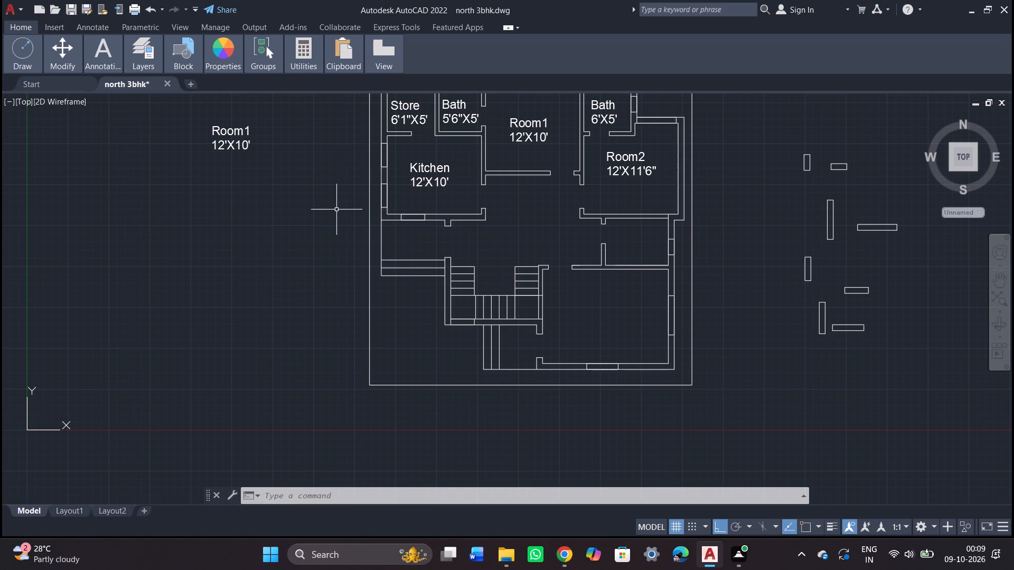
pyautogui.click(452, 116)
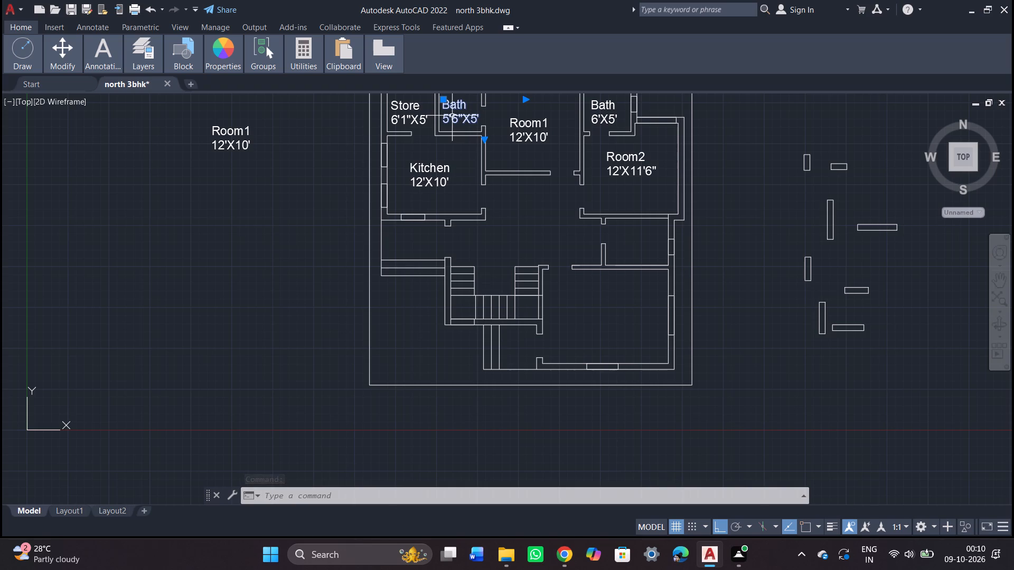
pyautogui.hotkey('ctrl', 'c')
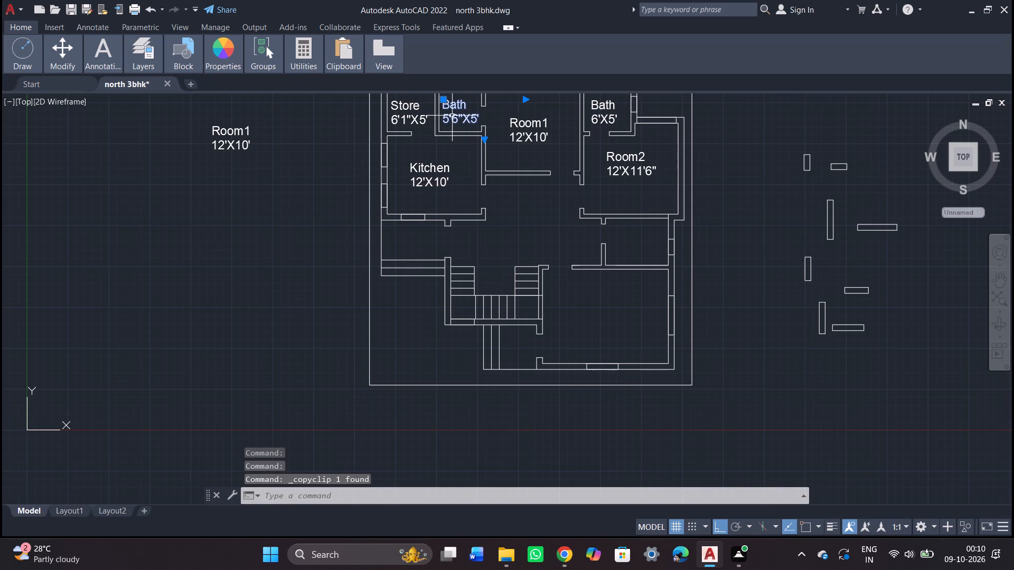
pyautogui.hotkey('ctrl', 'v')
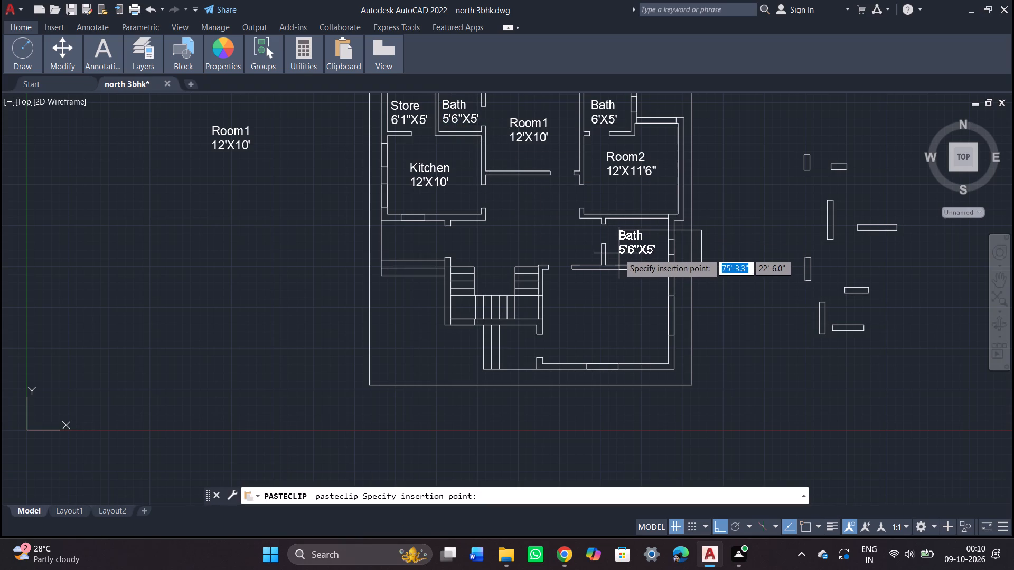
pyautogui.click(618, 253)
# Open the copied Bath label south of Room2 for text editing, placing the cursor just before the X in its size.
pyautogui.rightClick(622, 252)
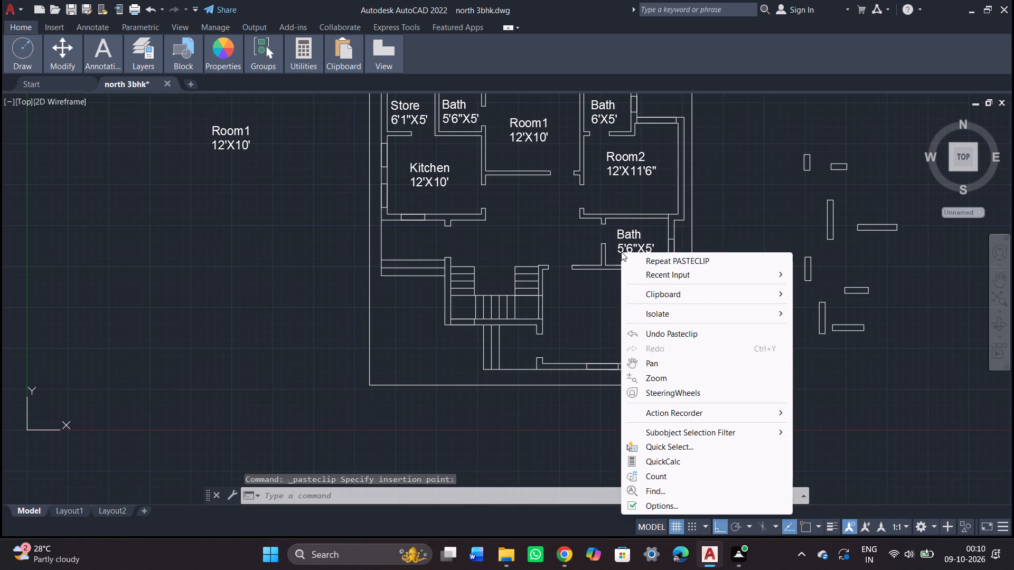
pyautogui.doubleClick(626, 233)
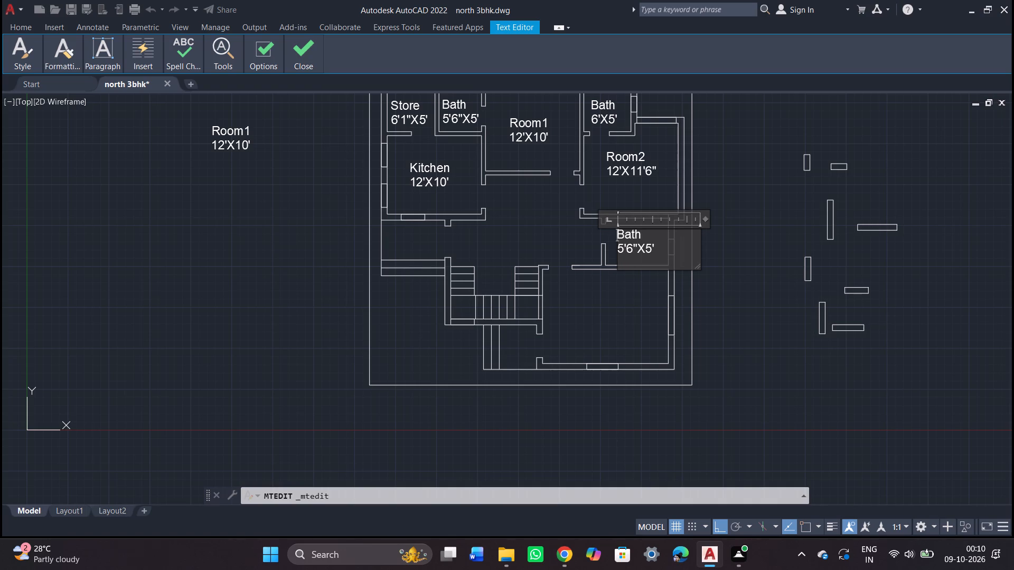
pyautogui.click(637, 246)
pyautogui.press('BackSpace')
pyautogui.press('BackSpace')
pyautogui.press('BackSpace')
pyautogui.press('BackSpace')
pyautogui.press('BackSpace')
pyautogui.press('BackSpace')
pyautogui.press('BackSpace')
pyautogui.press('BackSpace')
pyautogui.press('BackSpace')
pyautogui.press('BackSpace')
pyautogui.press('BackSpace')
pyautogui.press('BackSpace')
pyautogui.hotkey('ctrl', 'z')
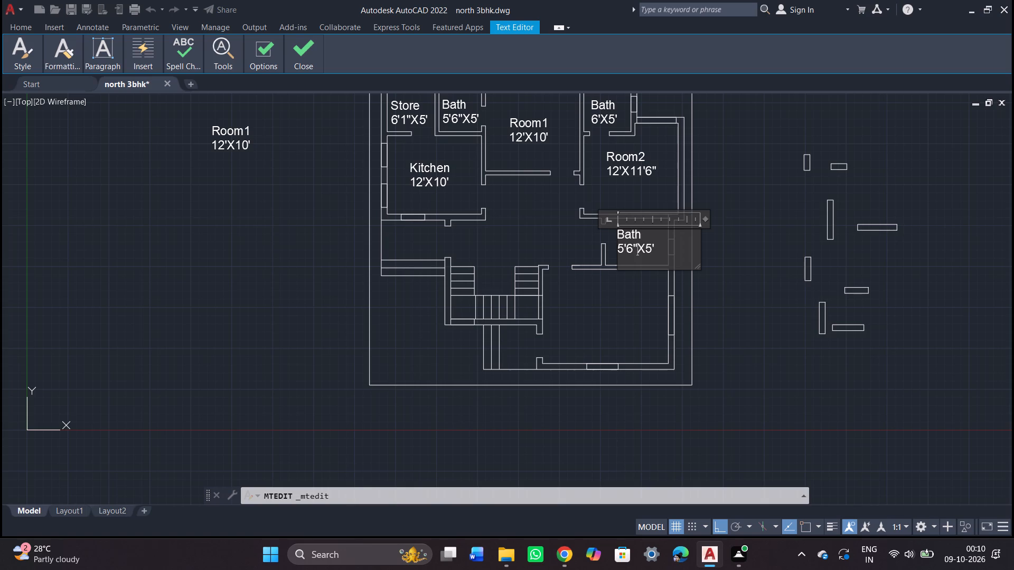
# Set the size in the copied Bath label south of Room2 to 8'X6'.
pyautogui.press('BackSpace')
pyautogui.press('BackSpace')
pyautogui.press('BackSpace')
pyautogui.press('BackSpace')
pyautogui.press('8')
pyautogui.press("'")
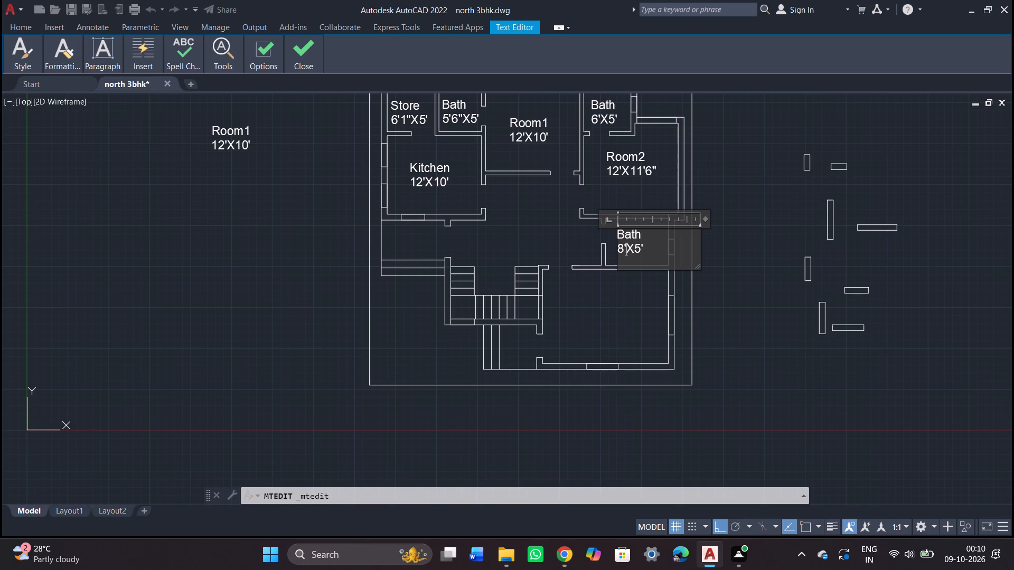
pyautogui.click(640, 246)
pyautogui.press('BackSpace')
pyautogui.press('6')
pyautogui.click(652, 294)
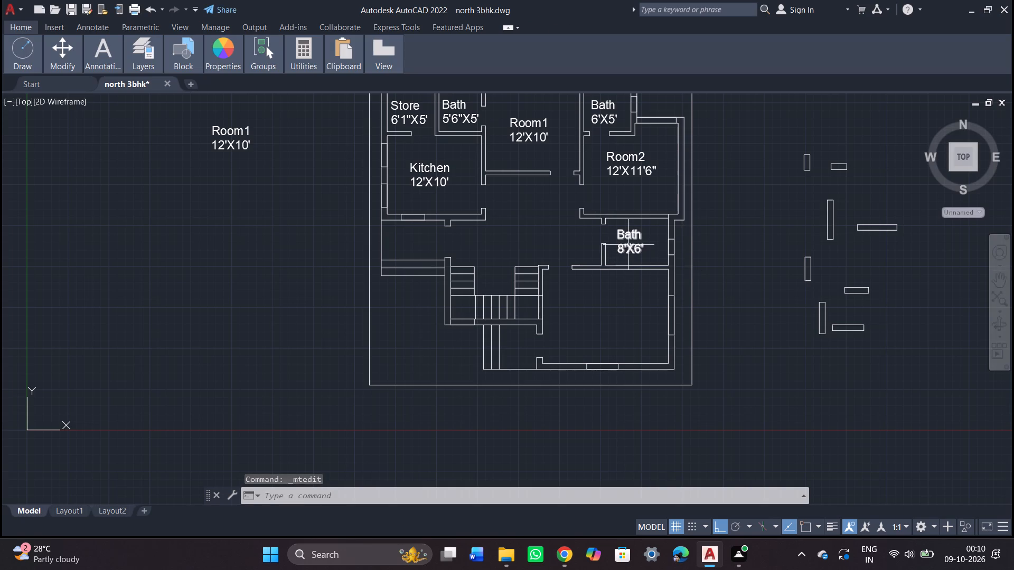
# Move the Bath 8'X6' label slightly east to centre it in its room south of Room2.
pyautogui.click(628, 244)
pyautogui.moveTo(619, 230); pyautogui.dragTo(624, 231)
pyautogui.click(624, 231)
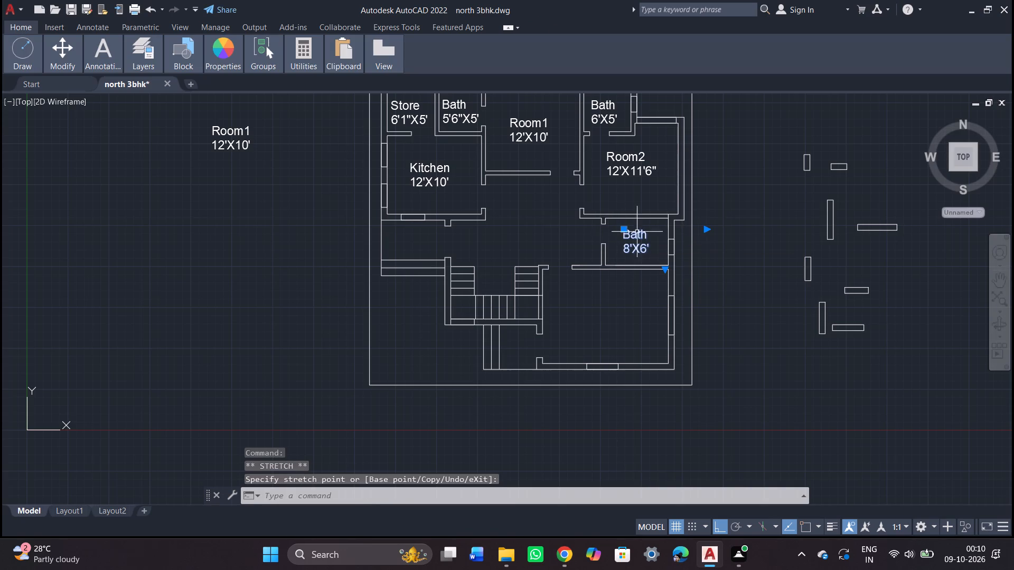
pyautogui.click(730, 245)
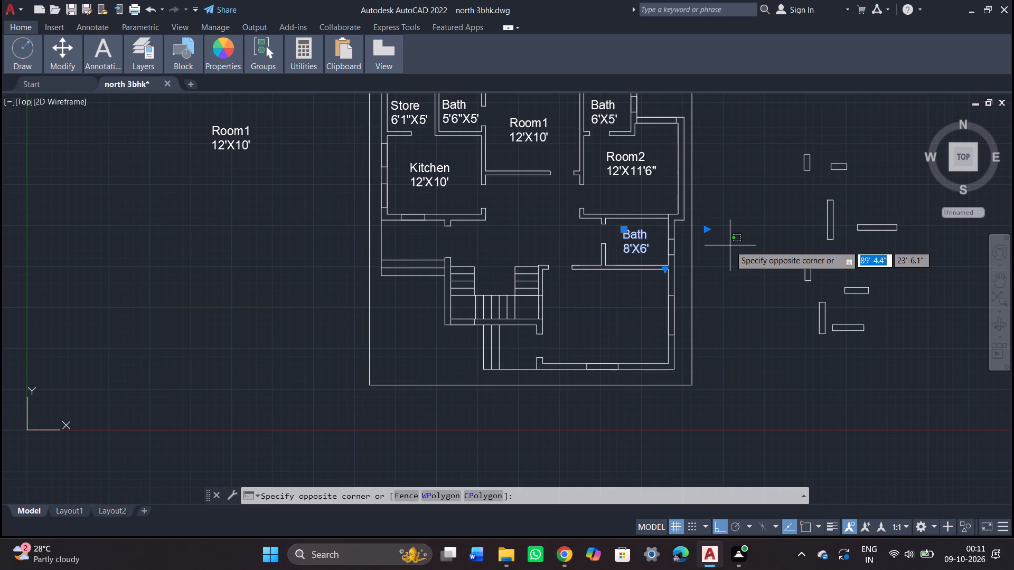
pyautogui.press('Escape')
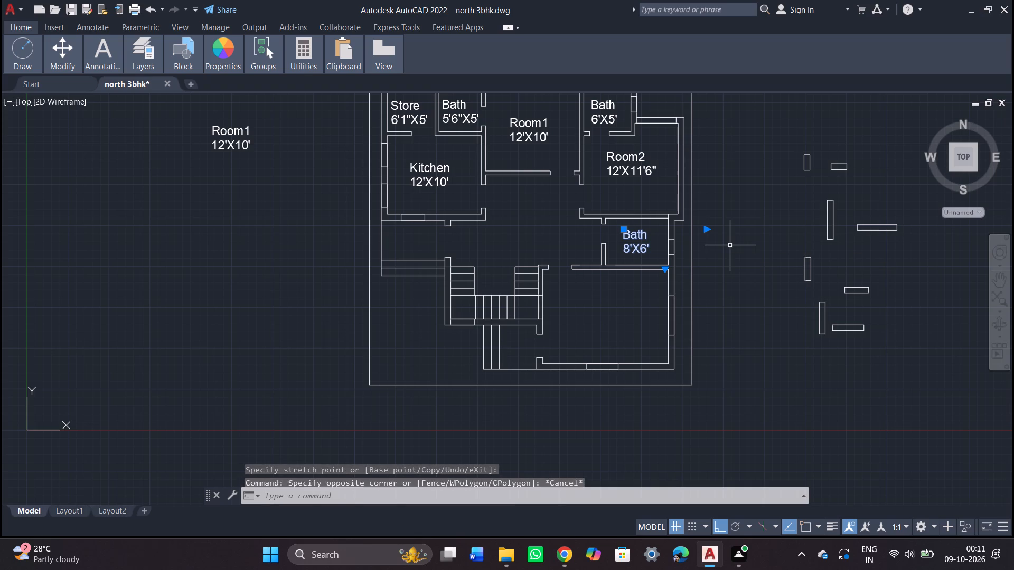
# Copy the Room1 12'X10' label from outside the plan into the large room south of the 8'X6' Bath, slightly east of its stair-side wall.
pyautogui.press('Escape')
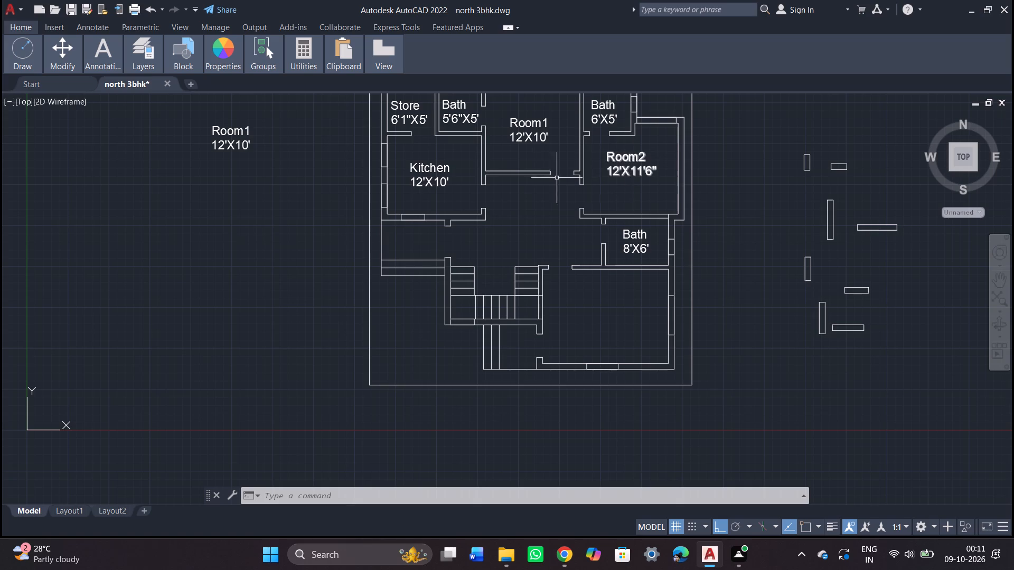
pyautogui.click(224, 138)
pyautogui.click(224, 138)
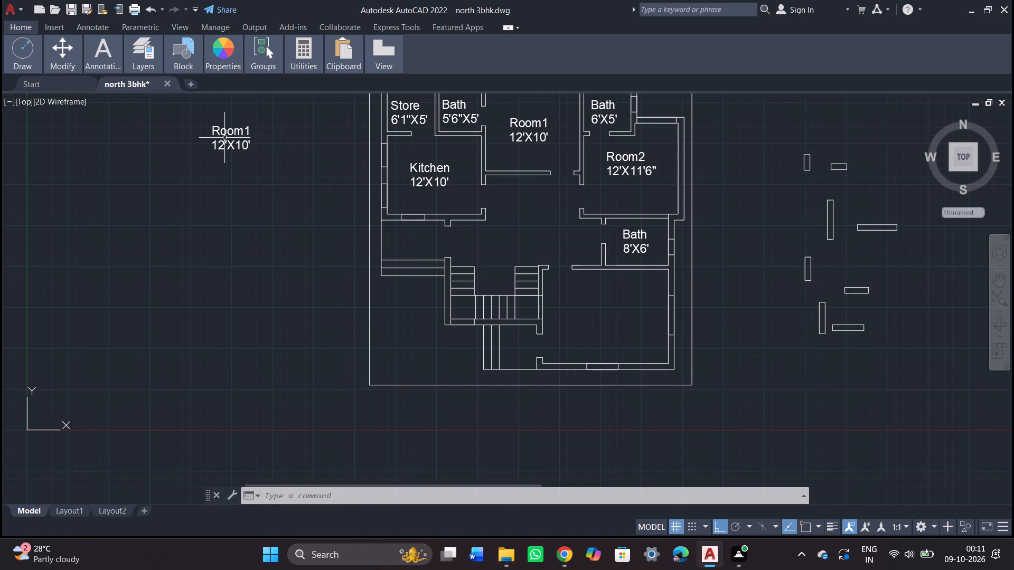
pyautogui.click(224, 136)
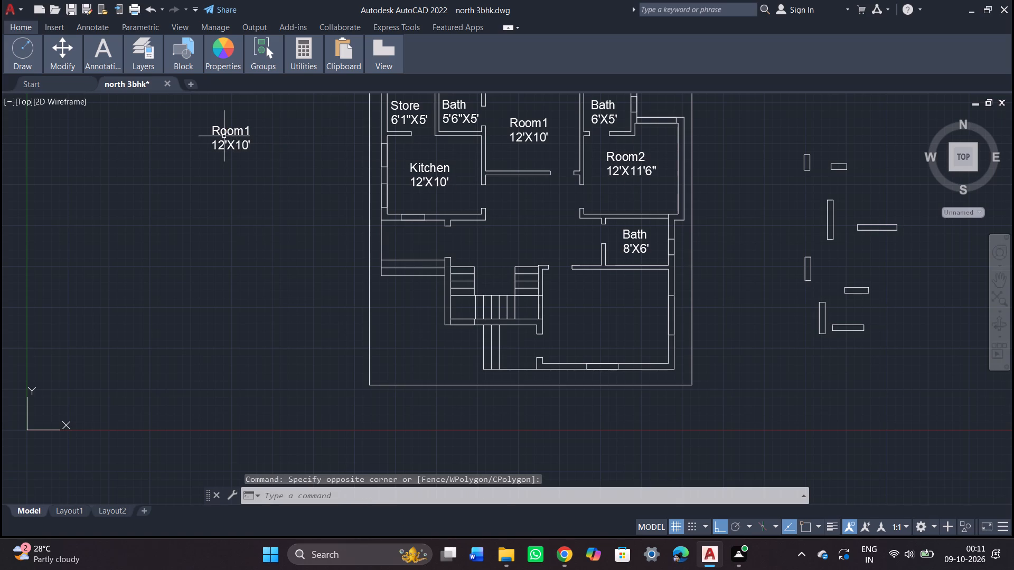
pyautogui.hotkey('ctrl', 'c')
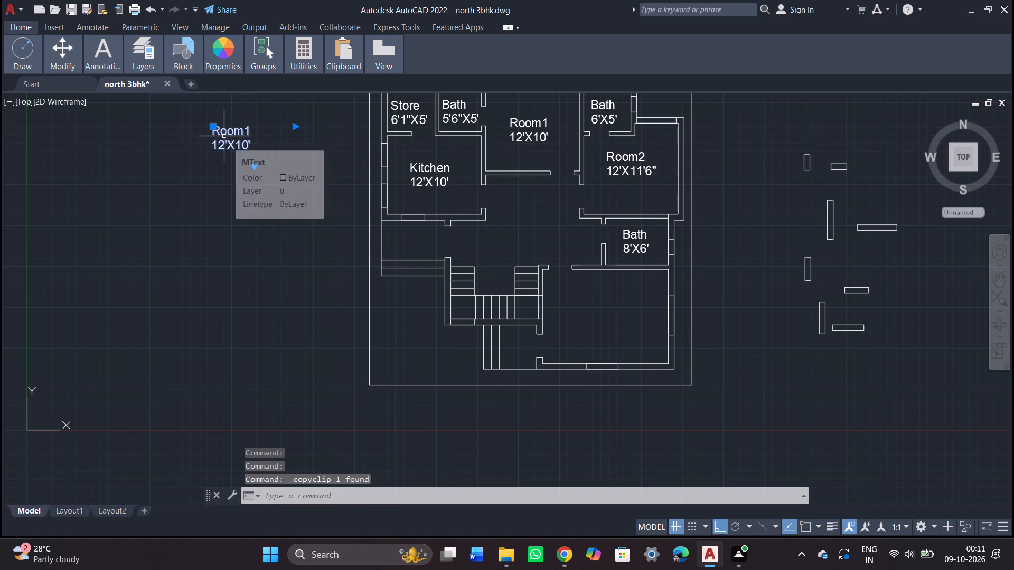
pyautogui.hotkey('ctrl', 'v')
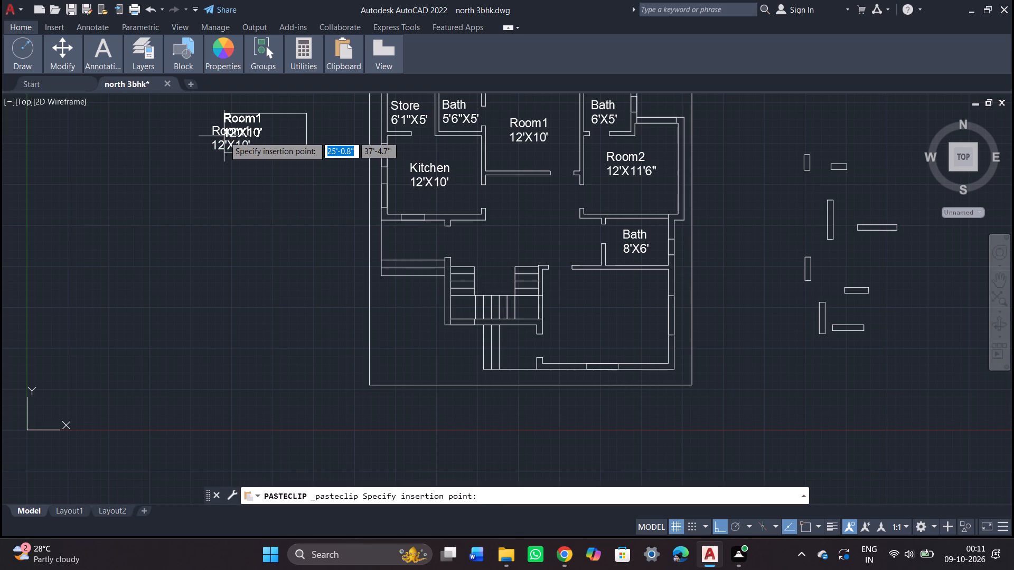
pyautogui.click(569, 318)
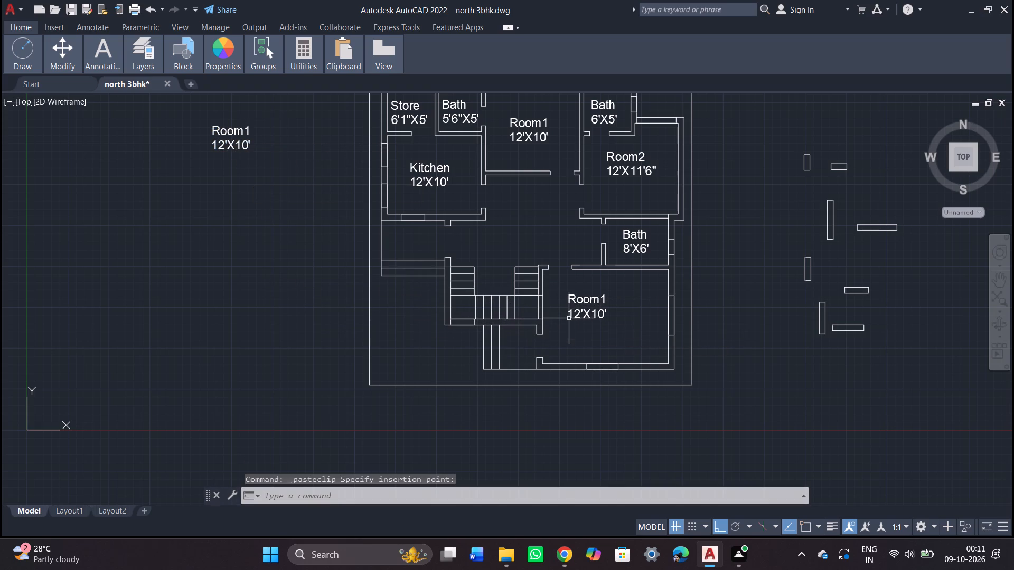
pyautogui.click(578, 303)
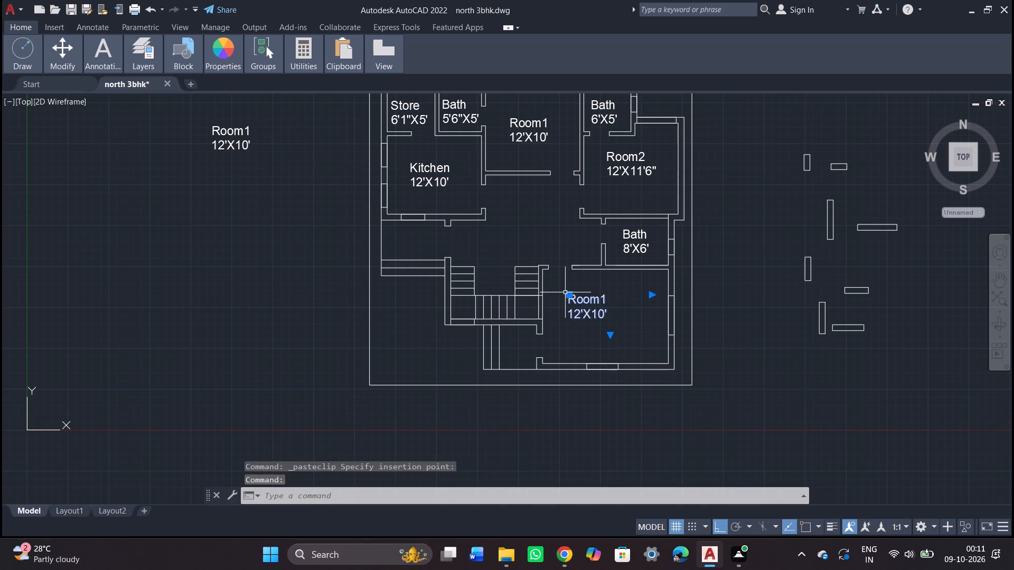
pyautogui.moveTo(569, 294); pyautogui.dragTo(582, 302)
pyautogui.click(582, 302)
# Change the room name in the copied label south of the 8'X6' Bath to Guest Room.
pyautogui.rightClick(581, 302)
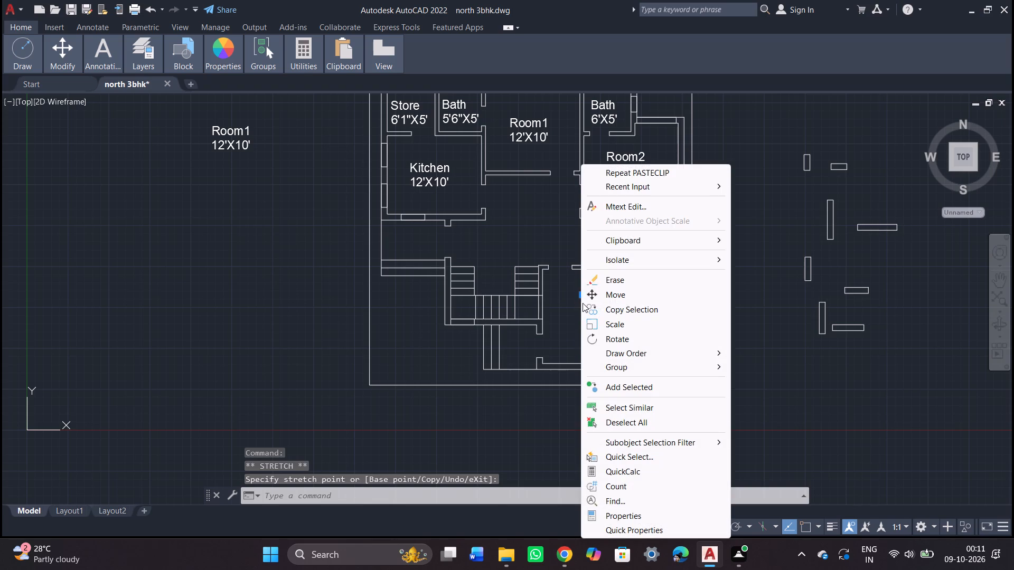
pyautogui.click(611, 205)
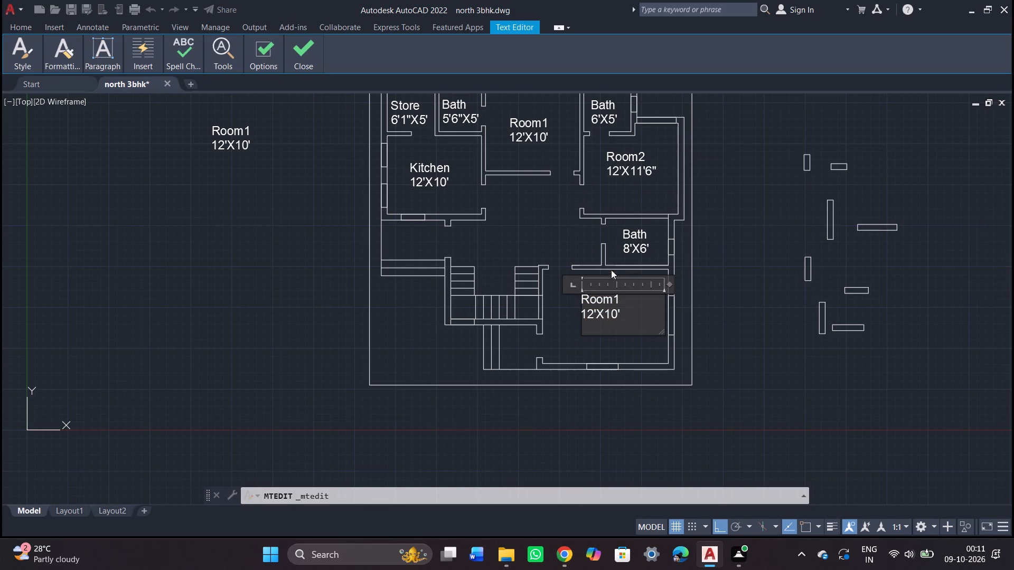
pyautogui.click(621, 301)
pyautogui.press('BackSpace')
pyautogui.press('Left')
pyautogui.press('Left')
pyautogui.press('Left')
pyautogui.press('Left')
pyautogui.press('Left')
pyautogui.press('g')
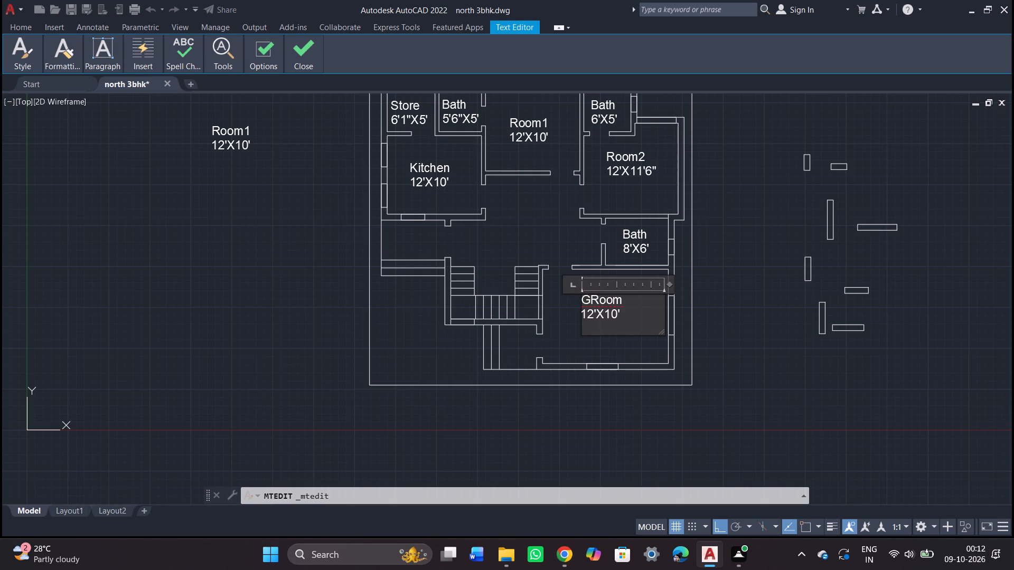
pyautogui.write('uest')
pyautogui.press('space')
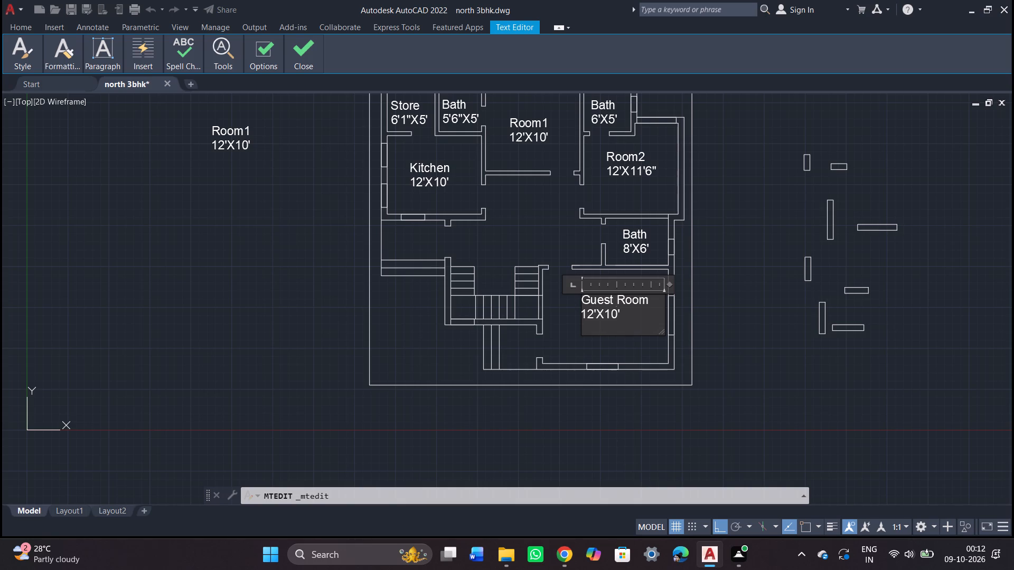
# Set the size in the Guest Room label to 12'X16' and finish the text edit.
pyautogui.click(616, 313)
pyautogui.press('BackSpace')
pyautogui.press('6')
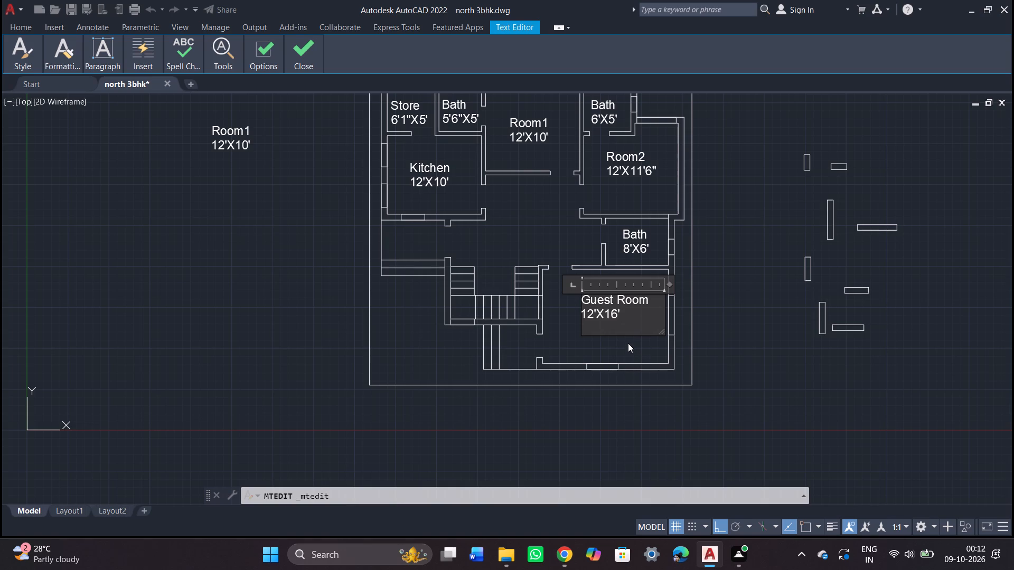
pyautogui.click(627, 341)
# Move the Guest Room label about 1'-2" west to centre it in its room.
pyautogui.click(598, 300)
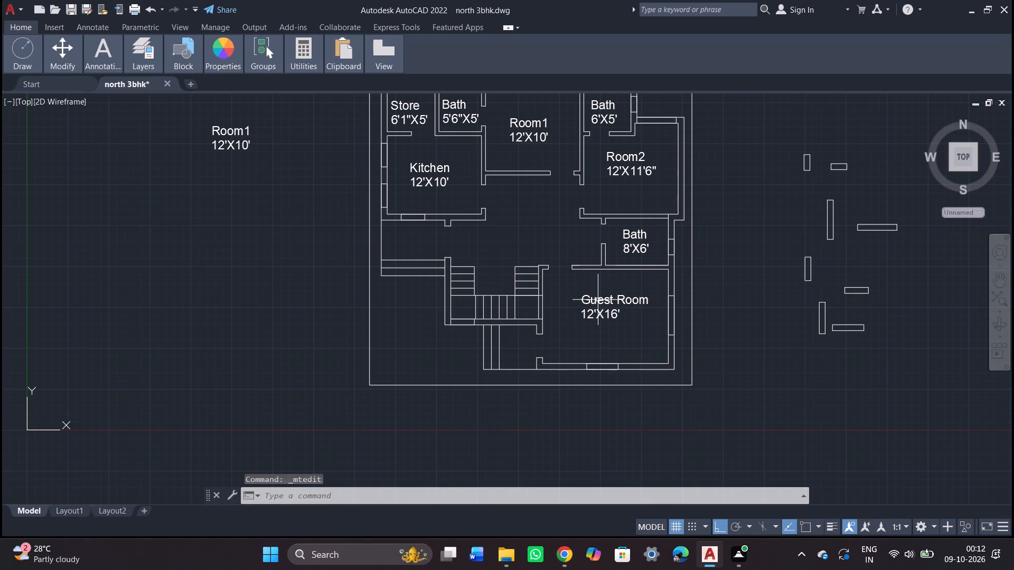
pyautogui.click(580, 296)
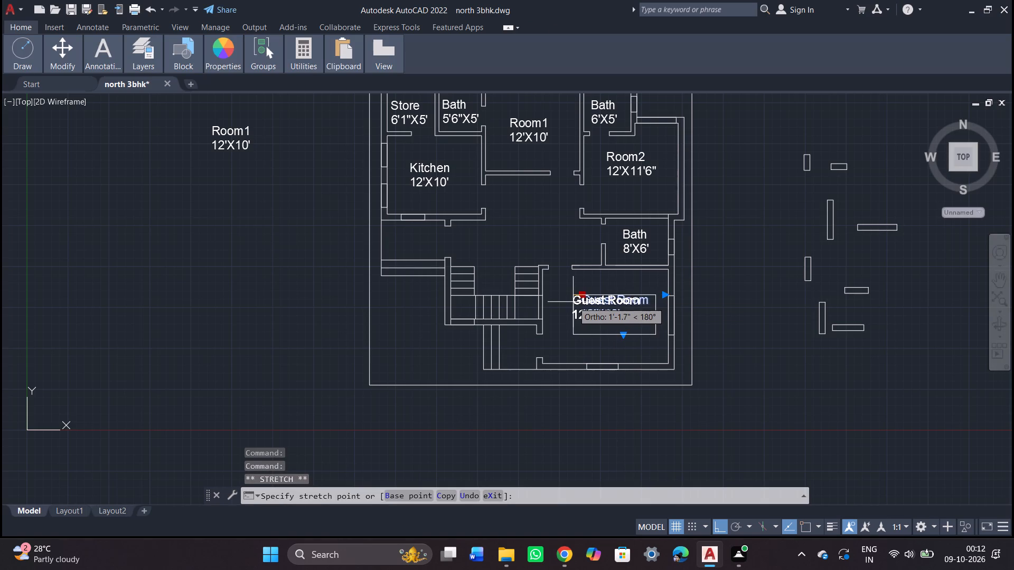
pyautogui.click(573, 302)
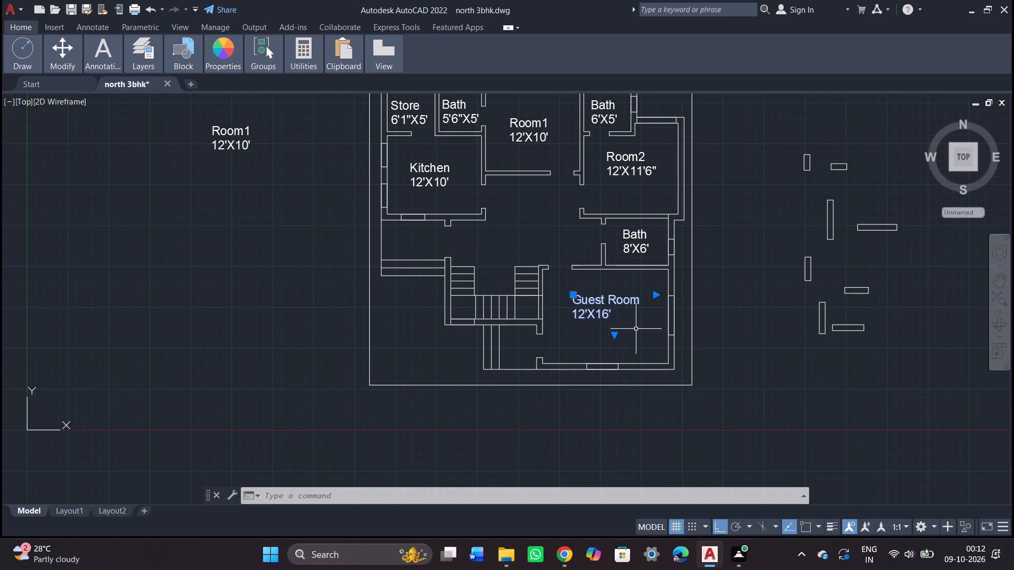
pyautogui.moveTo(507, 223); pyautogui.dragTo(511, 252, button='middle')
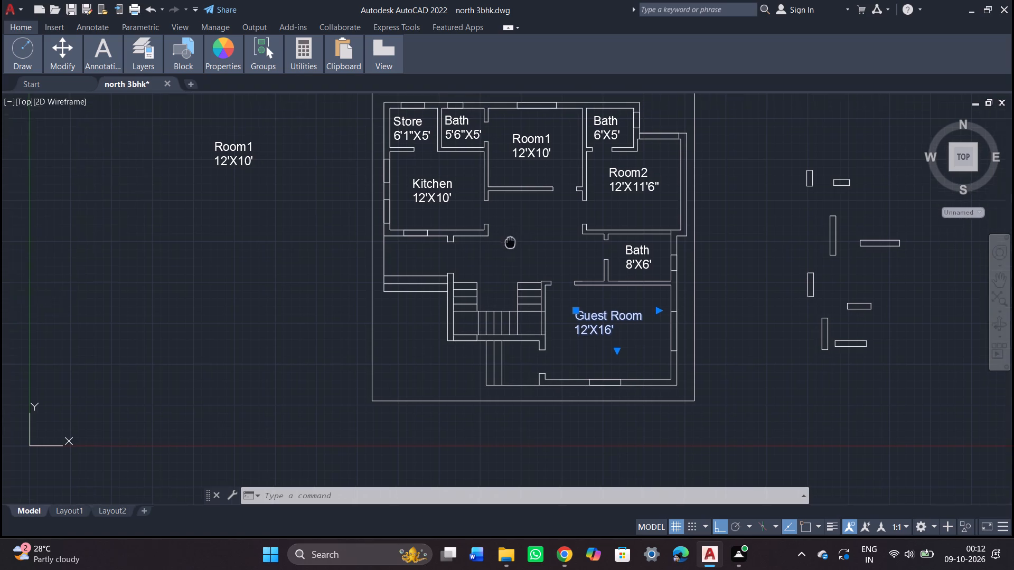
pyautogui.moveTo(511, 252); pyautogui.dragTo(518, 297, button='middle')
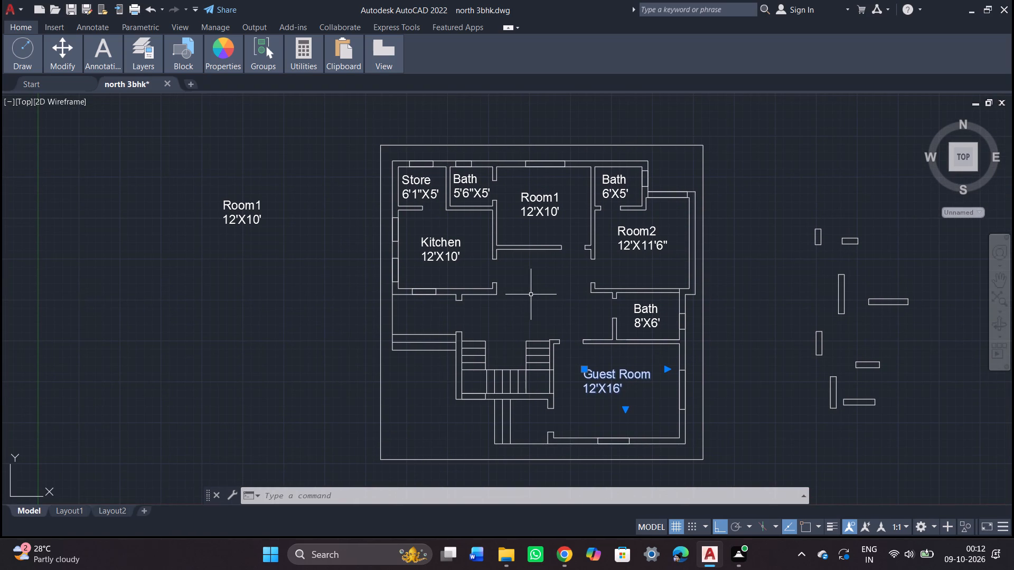
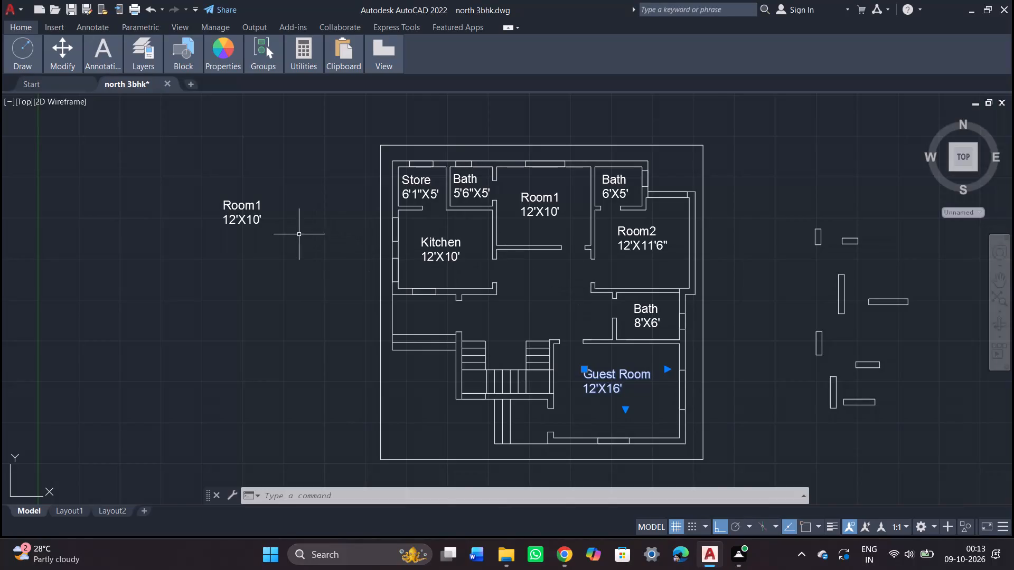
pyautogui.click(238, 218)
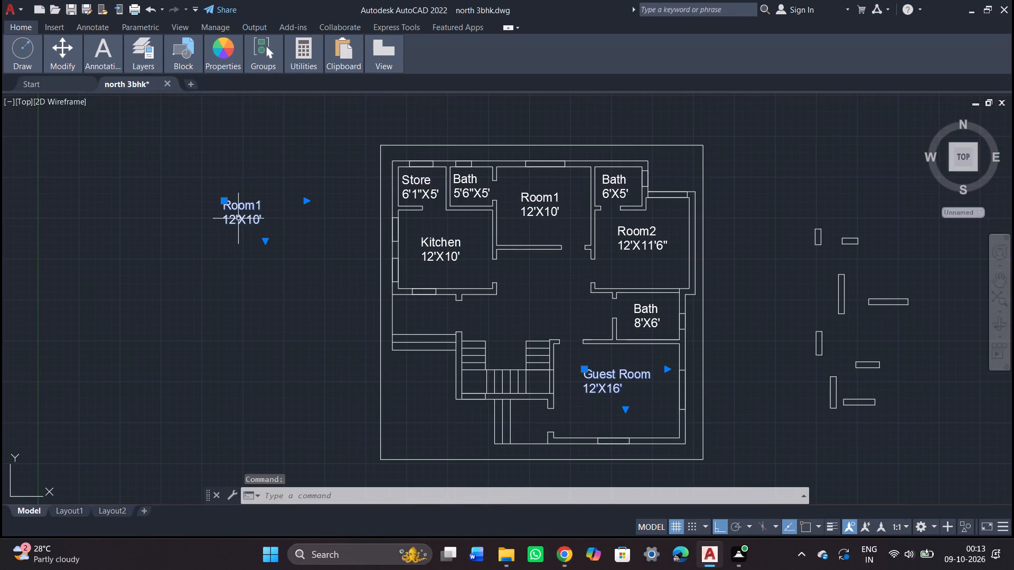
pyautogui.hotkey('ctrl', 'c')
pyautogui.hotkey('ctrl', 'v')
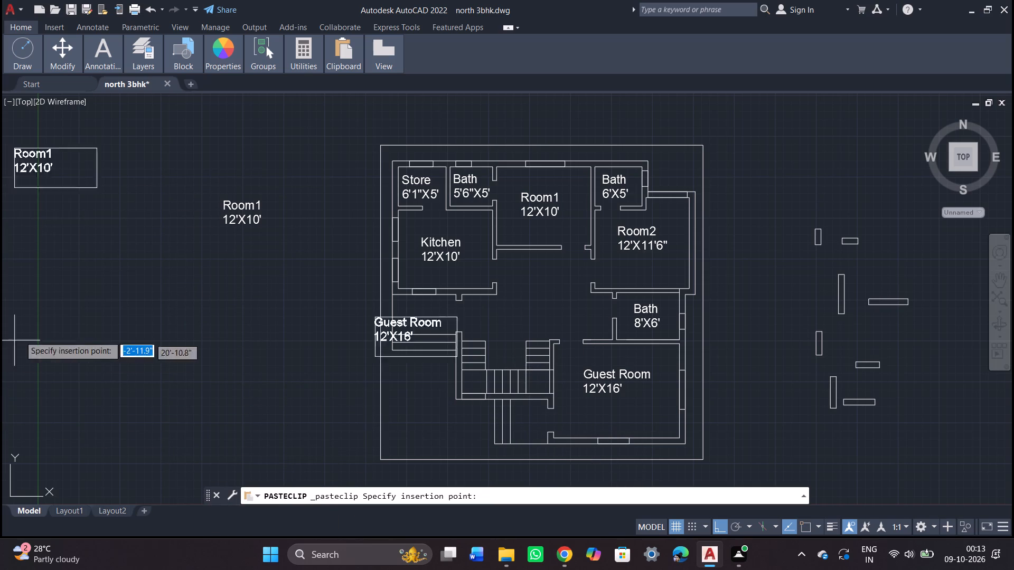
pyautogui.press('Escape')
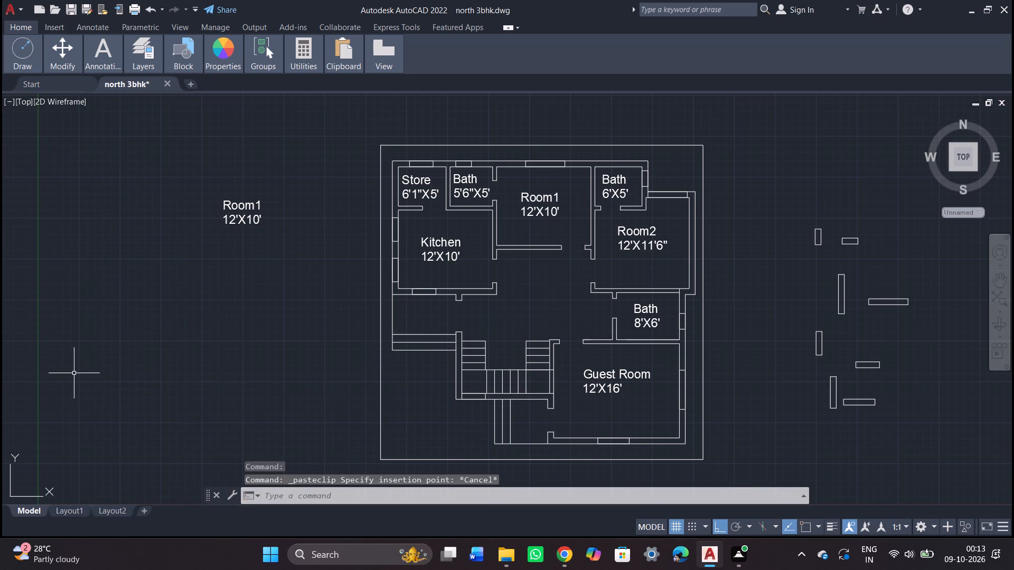
# Copy only the Room1 12'X10' label from outside the plan into the central space between the Kitchen and the 8'X6' Bath.
pyautogui.click(247, 216)
pyautogui.hotkey('ctrl', 'c')
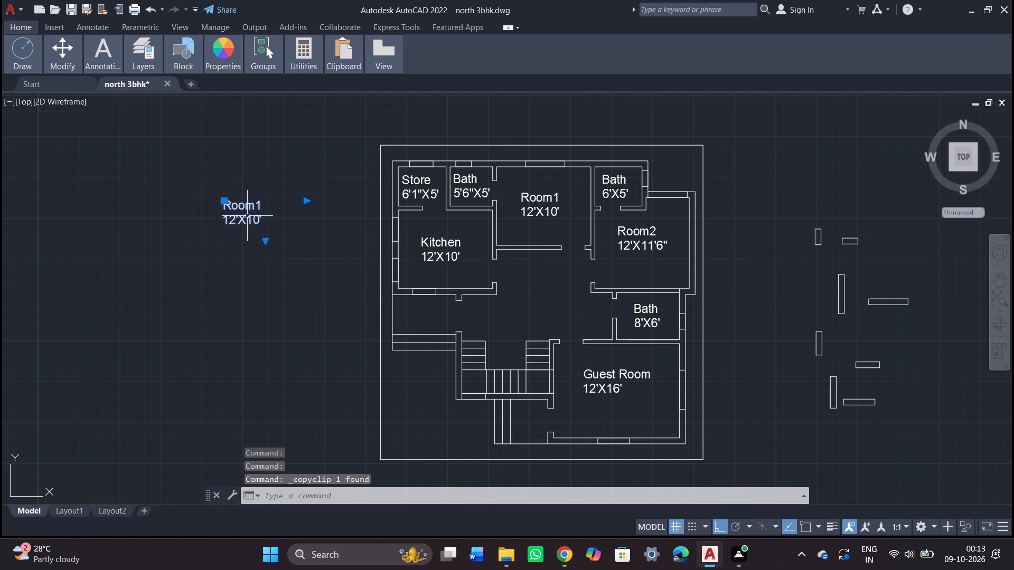
pyautogui.hotkey('ctrl', 'v')
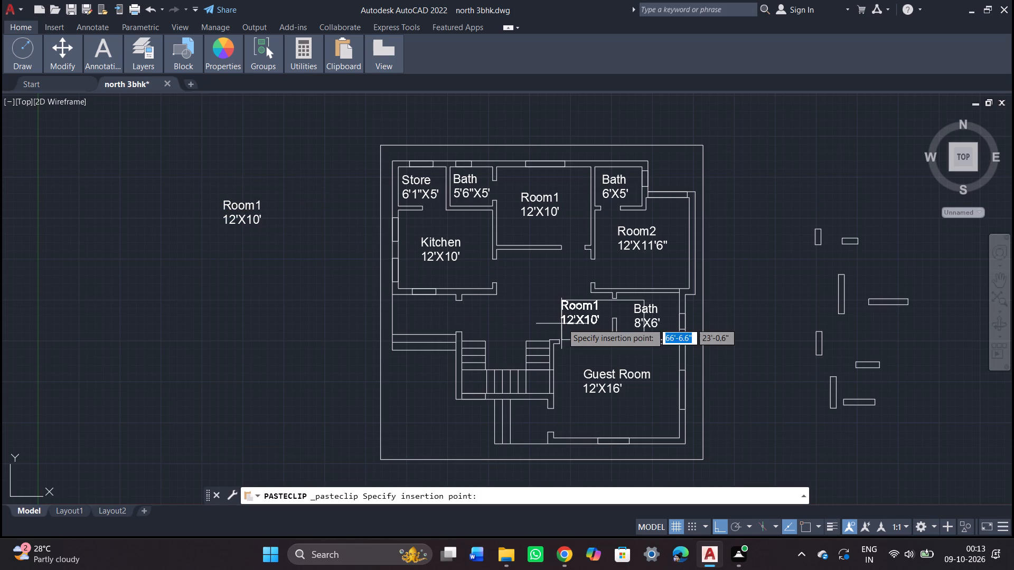
pyautogui.click(519, 306)
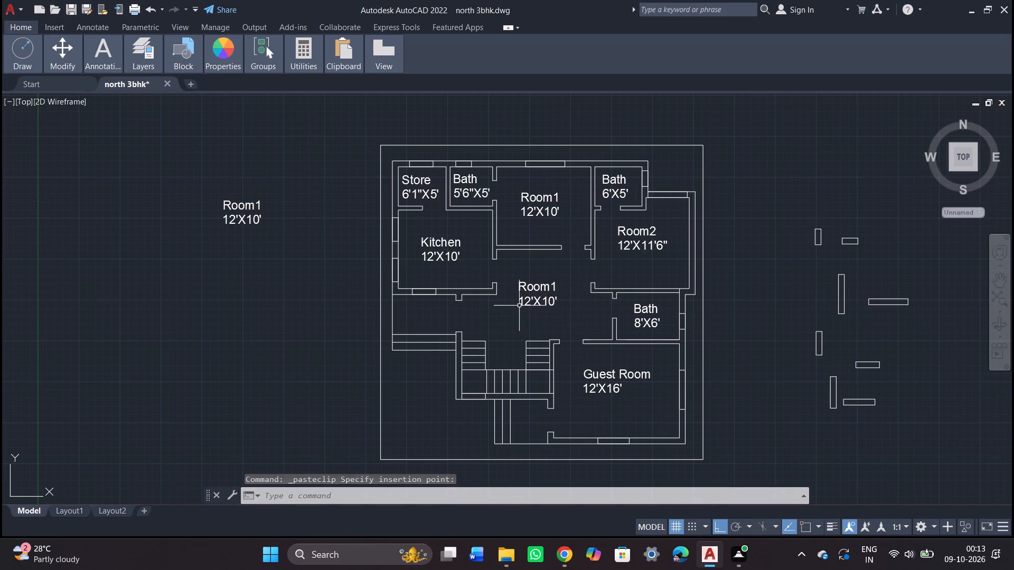
# Change the room name in the copied label in the central space to Hall.
pyautogui.click(533, 289)
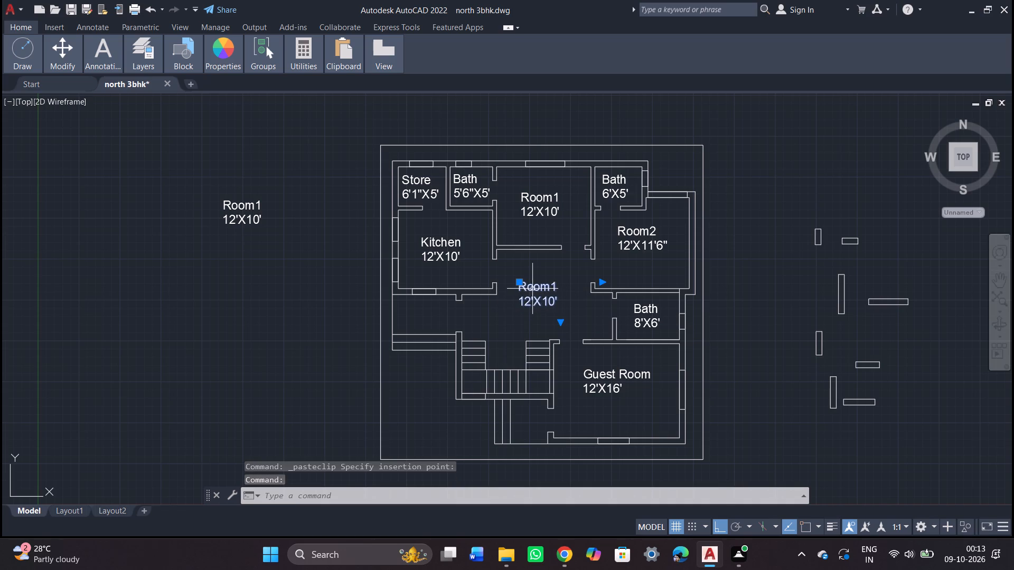
pyautogui.rightClick(532, 289)
pyautogui.click(579, 206)
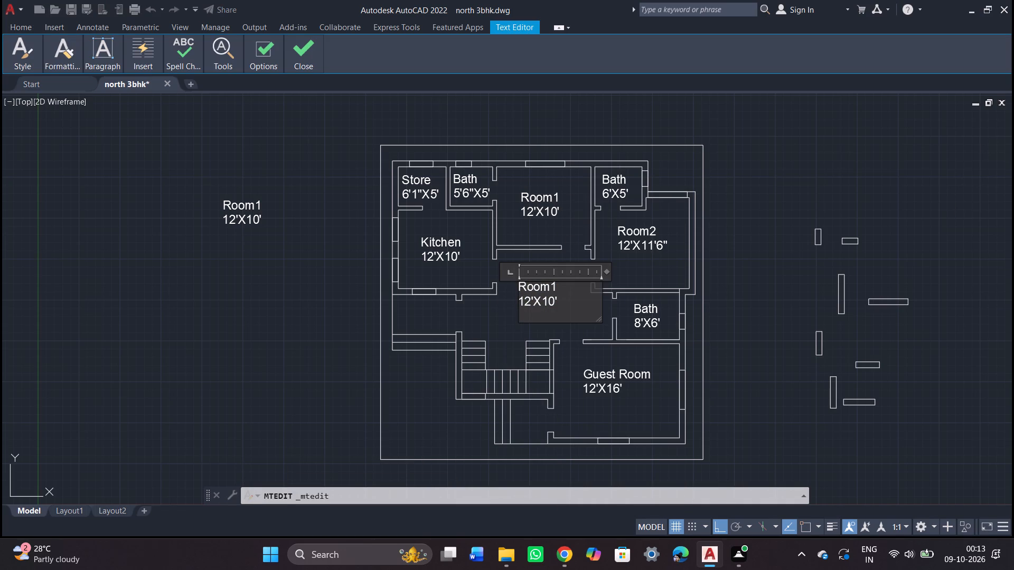
pyautogui.click(559, 285)
pyautogui.press('BackSpace')
pyautogui.press('BackSpace')
pyautogui.press('BackSpace')
pyautogui.press('BackSpace')
pyautogui.press('BackSpace')
pyautogui.press('BackSpace')
pyautogui.press('BackSpace')
pyautogui.press('BackSpace')
pyautogui.press('BackSpace')
pyautogui.write('Ha')
pyautogui.write('ll')
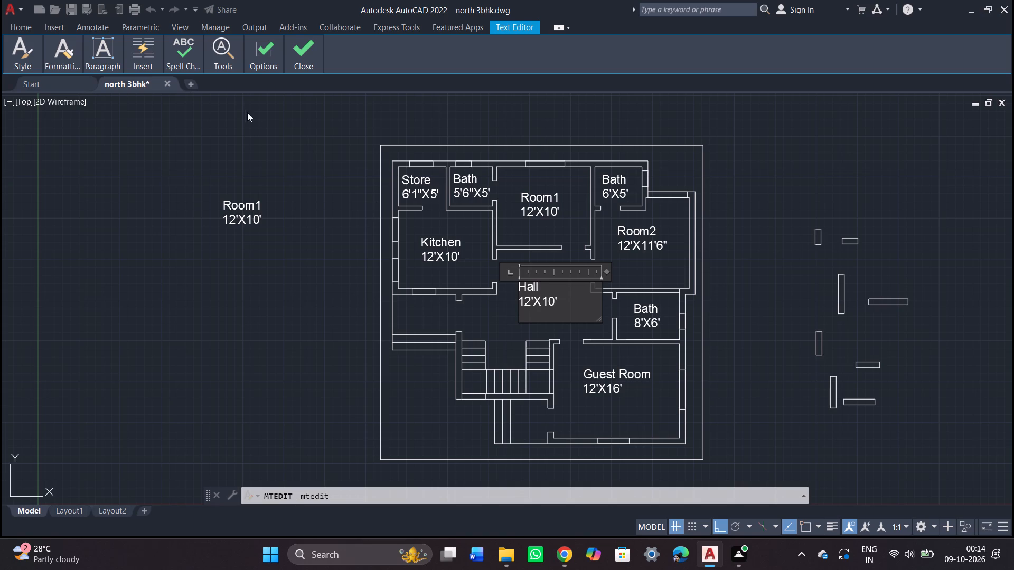
# Set the size in the Hall label to 12'X11'5" and finish the text edit.
pyautogui.doubleClick(555, 299)
pyautogui.click(555, 299)
pyautogui.click(555, 299)
pyautogui.press('BackSpace')
pyautogui.press('1')
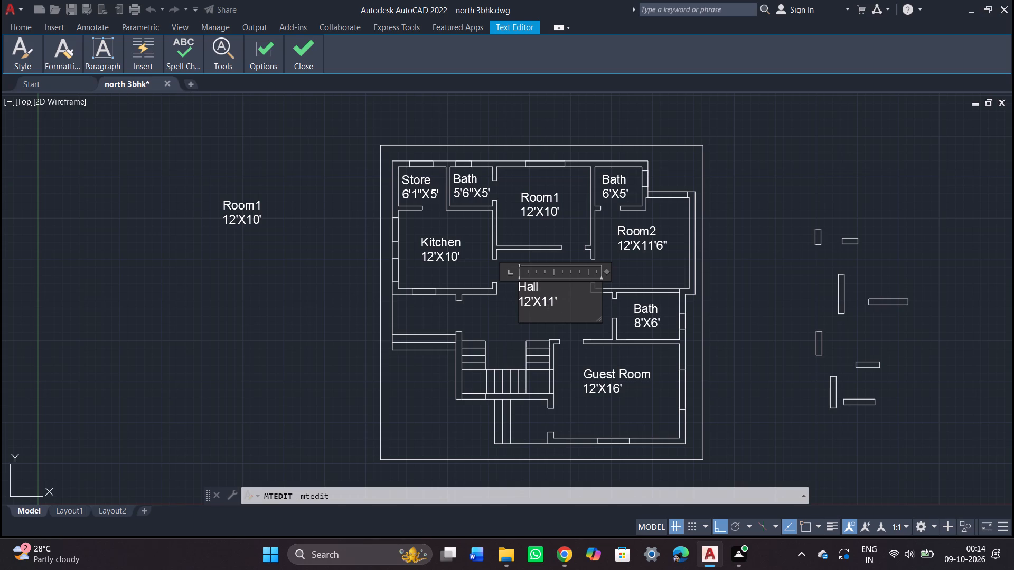
pyautogui.click(562, 301)
pyautogui.press('5')
pyautogui.hotkey('shift', '"')
pyautogui.click(515, 320)
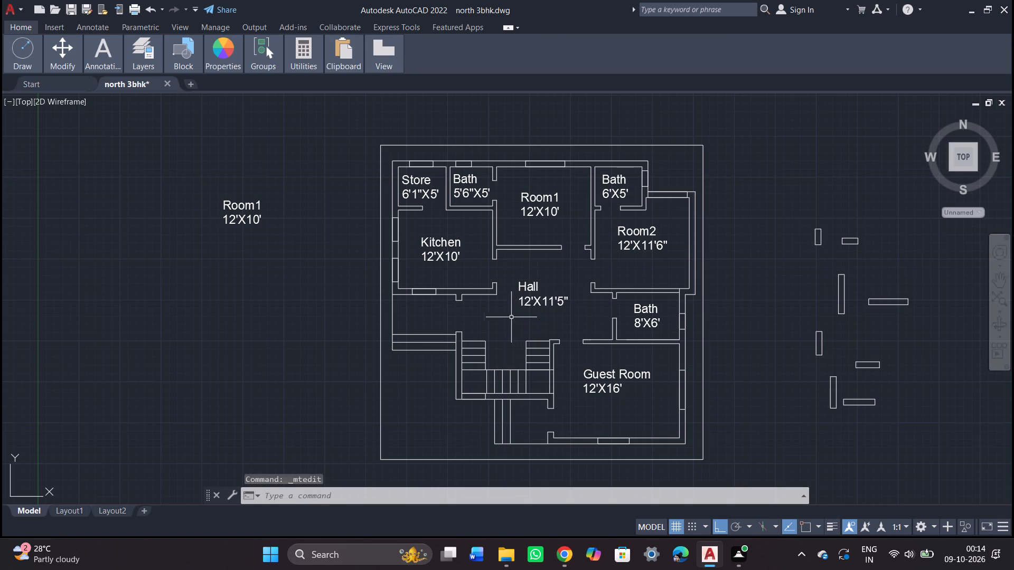
# Measure the clear distances between the walls around the Hall with the quick measuring tool.
pyautogui.click(299, 53)
pyautogui.click(305, 87)
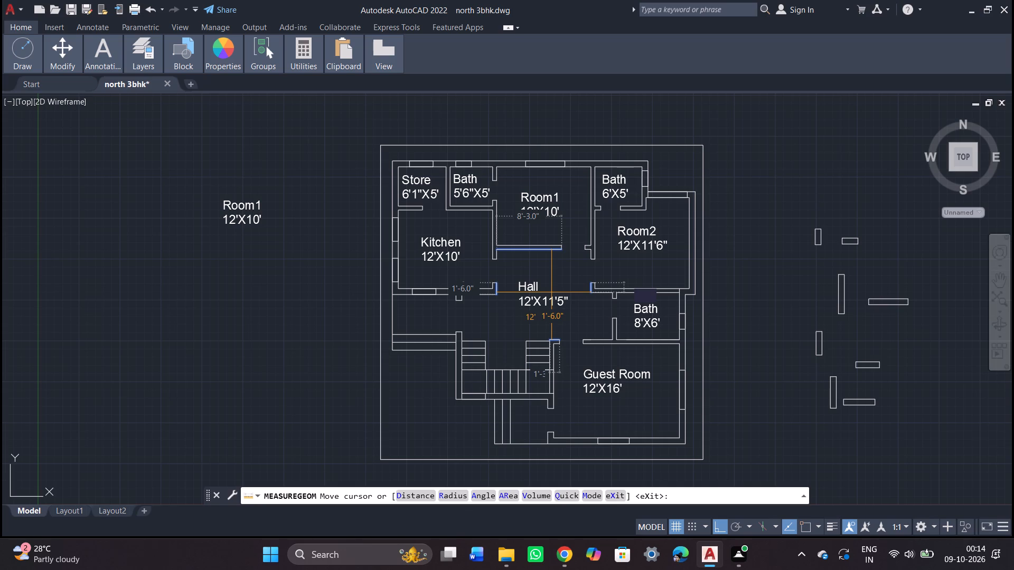
pyautogui.press('Escape')
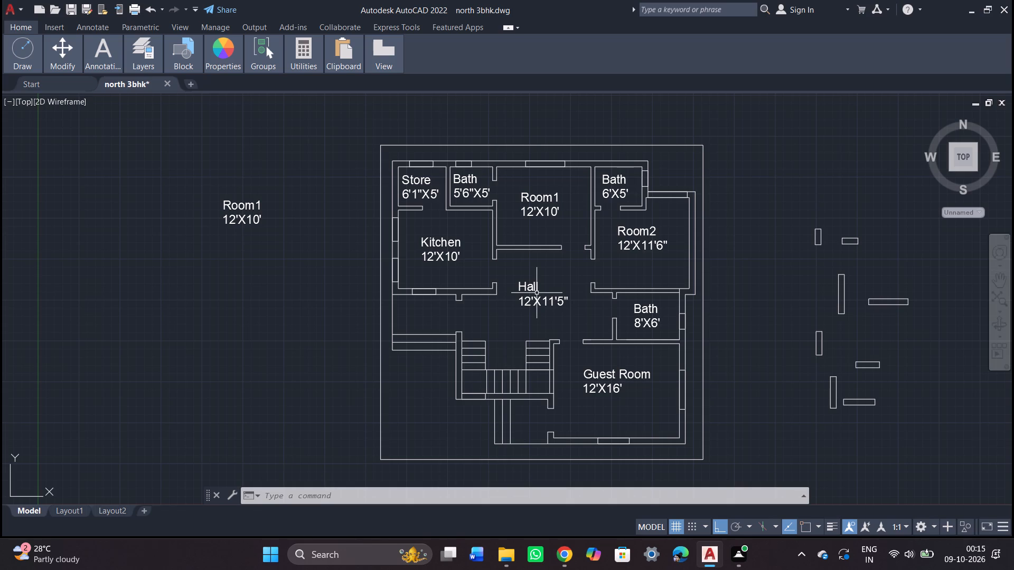
# Paste another copy of the Room1 12'X10' label into the space between the Kitchen and the entrance steps.
pyautogui.hotkey('ctrl', 'v')
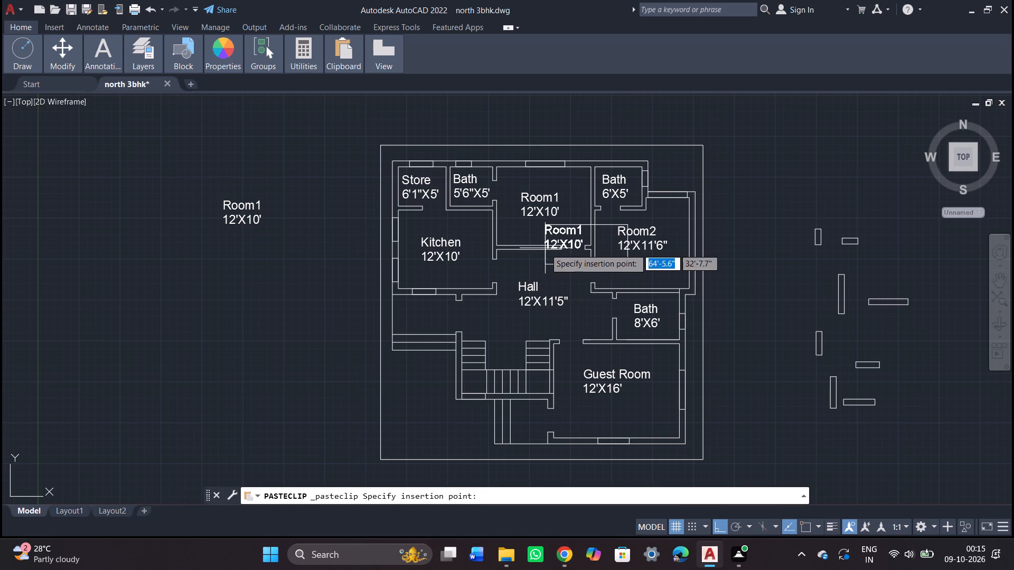
pyautogui.click(404, 325)
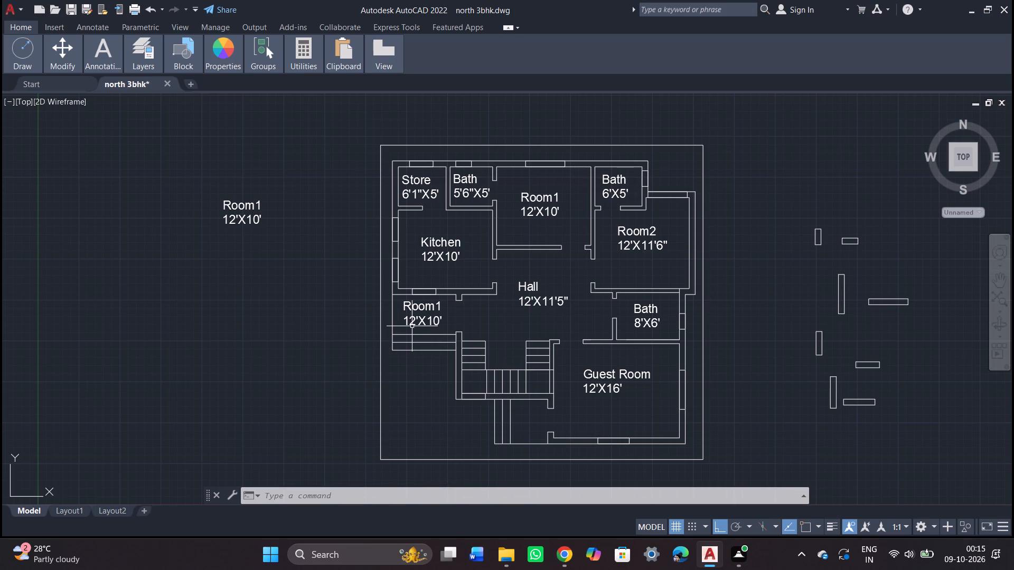
# Change the room name in the pasted label south of the Kitchen to Porch.
pyautogui.click(416, 315)
pyautogui.doubleClick(416, 315)
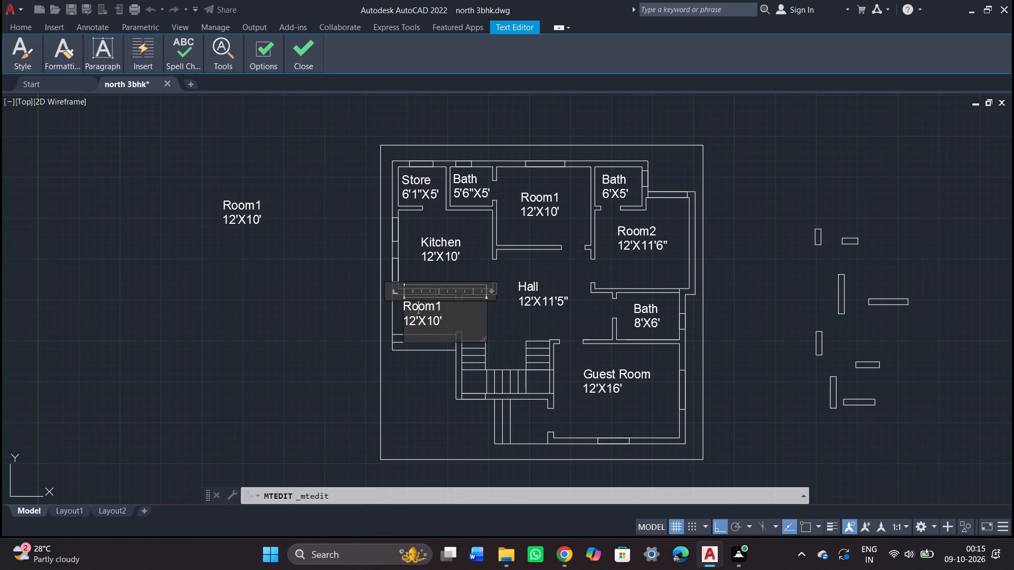
pyautogui.click(442, 308)
pyautogui.press('BackSpace')
pyautogui.press('BackSpace')
pyautogui.press('BackSpace')
pyautogui.press('BackSpace')
pyautogui.press('BackSpace')
pyautogui.press('BackSpace')
pyautogui.press('BackSpace')
pyautogui.press('BackSpace')
pyautogui.press('BackSpace')
pyautogui.press('BackSpace')
pyautogui.press('BackSpace')
pyautogui.press('BackSpace')
pyautogui.write('Porc')
pyautogui.press('h')
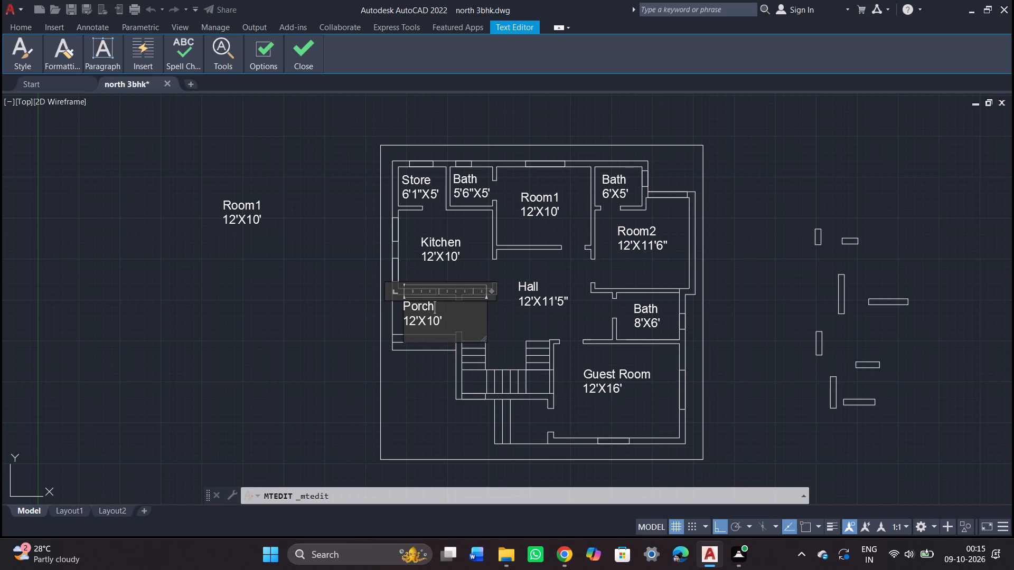
# Change the first dimension in the Porch label south of the Kitchen to 7'4".
pyautogui.click(417, 320)
pyautogui.press('BackSpace')
pyautogui.press('BackSpace')
pyautogui.press('7')
pyautogui.press("'")
pyautogui.press('BackSpace')
pyautogui.press("'")
pyautogui.press('4')
pyautogui.hotkey('shift', '"')
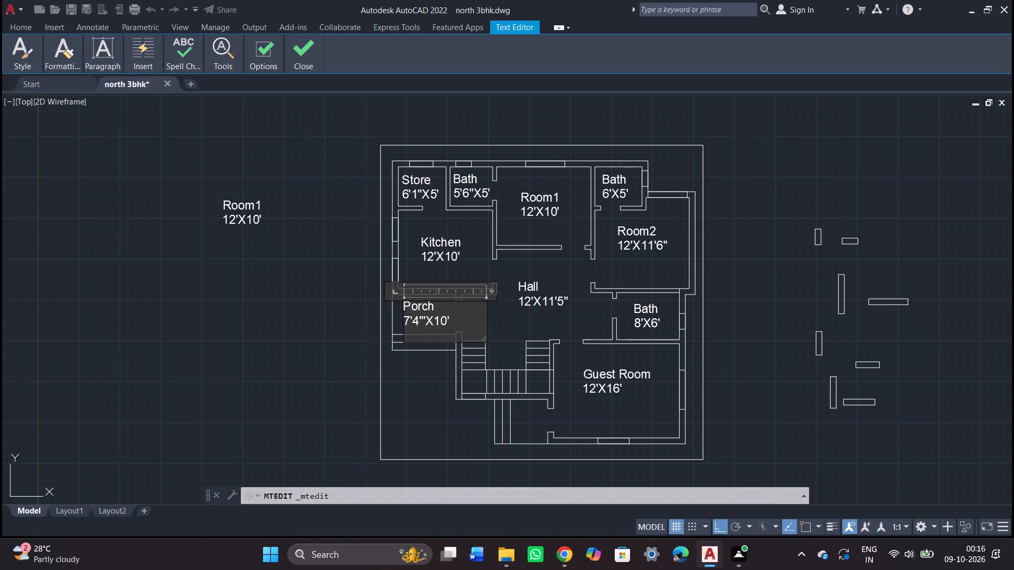
pyautogui.click(427, 320)
pyautogui.press('BackSpace')
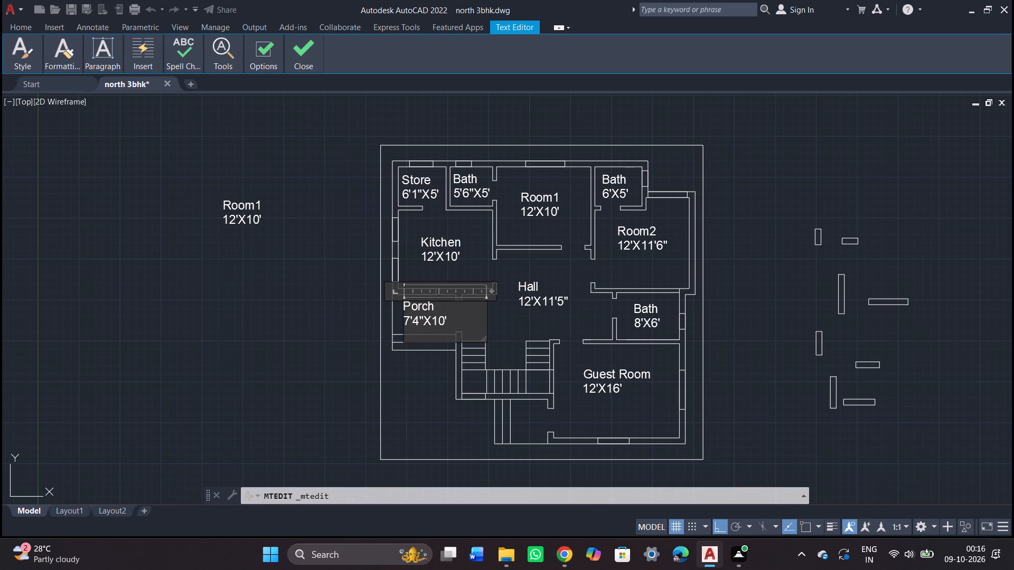
# Change the second dimension in the same Porch label to 7'1" and finish the text edit.
pyautogui.click(449, 319)
pyautogui.press('BackSpace')
pyautogui.press('BackSpace')
pyautogui.press('BackSpace')
pyautogui.press('7')
pyautogui.press("'")
pyautogui.press('1')
pyautogui.hotkey('shift', '"')
pyautogui.click(588, 403)
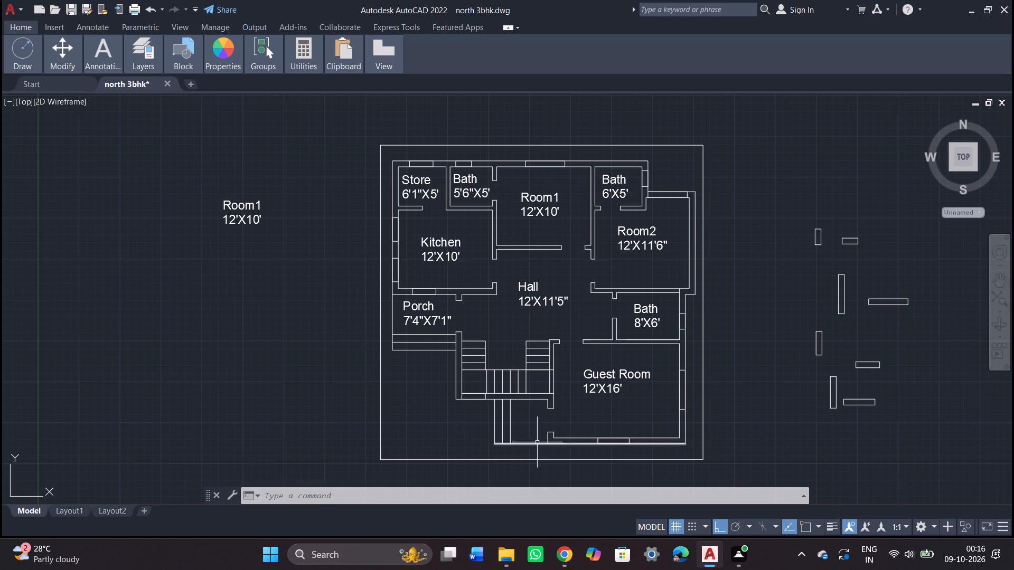
# Copy the Porch 7'4"X7'1" label and paste it into the small space between the southern steps and the Guest Room.
pyautogui.click(420, 304)
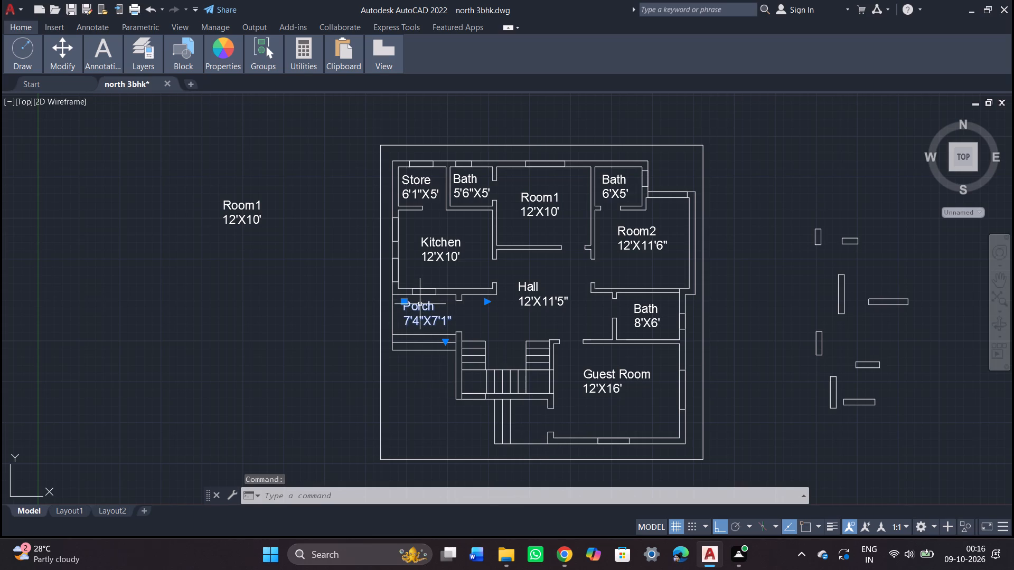
pyautogui.hotkey('ctrl', 'c')
pyautogui.hotkey('ctrl', 'v')
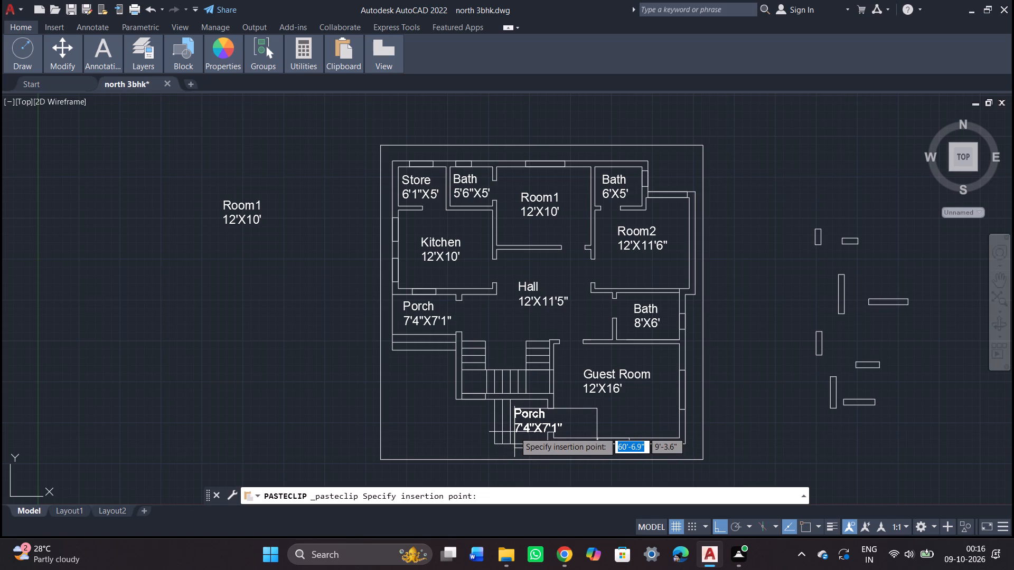
pyautogui.rightClick(514, 432)
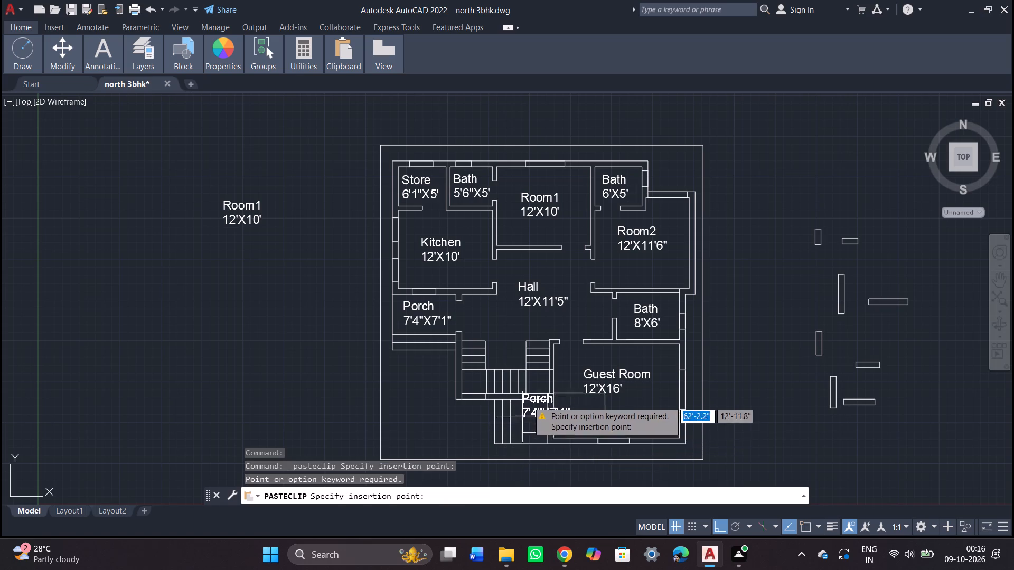
pyautogui.click(516, 431)
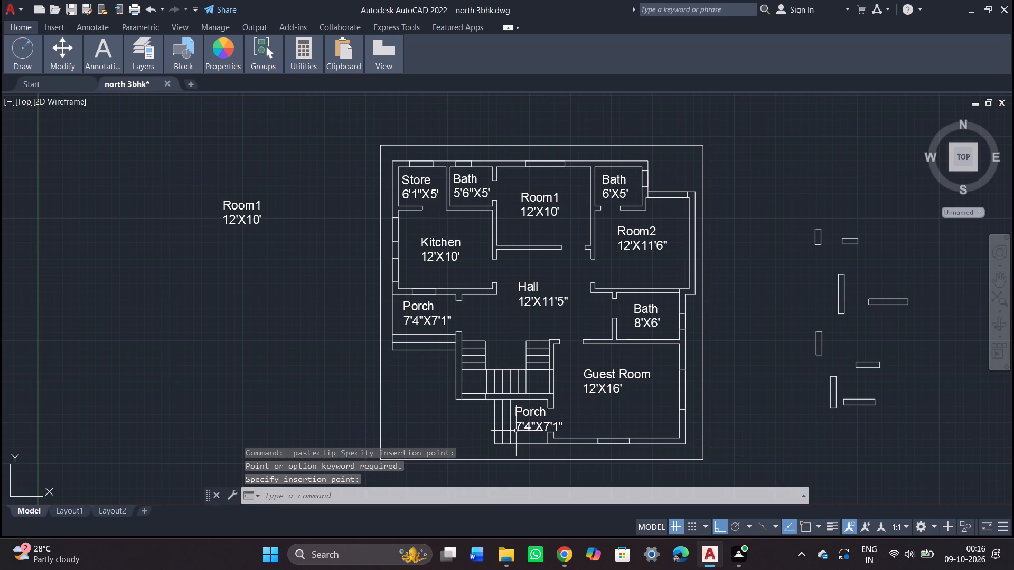
# Rotate the pasted Porch label beside the Guest Room by 270° about a point on its text.
pyautogui.click(519, 422)
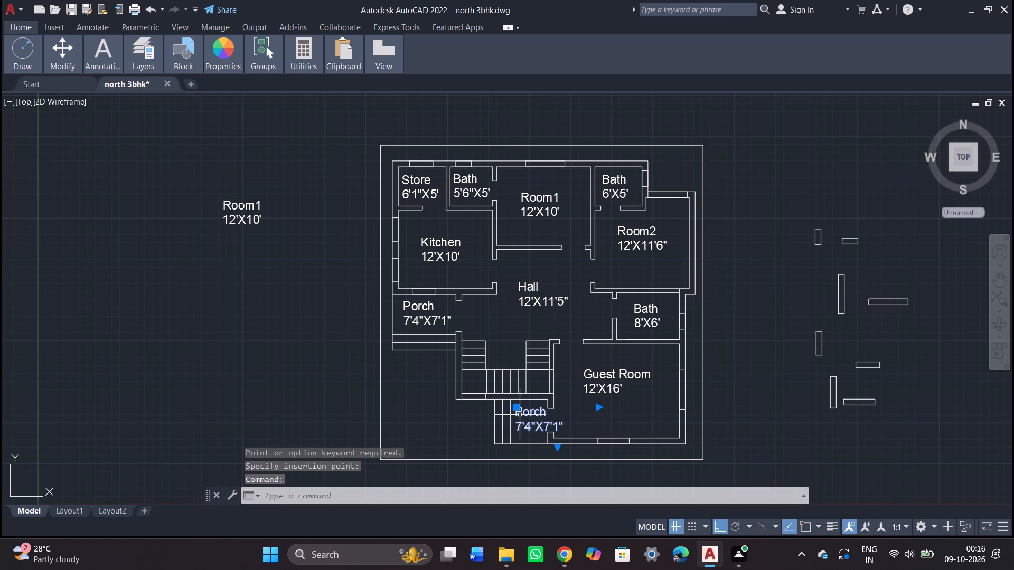
pyautogui.rightClick(520, 415)
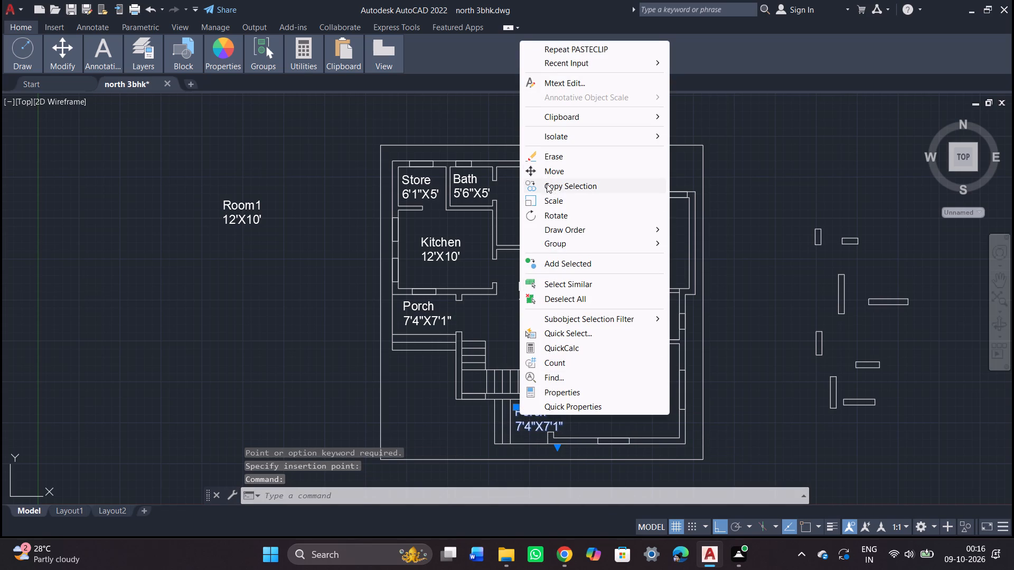
pyautogui.click(547, 214)
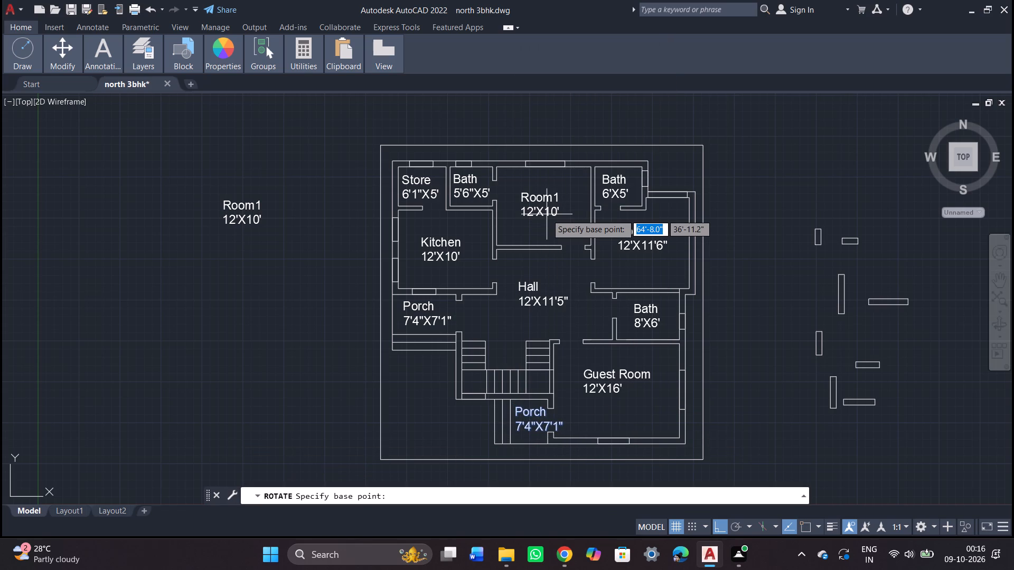
pyautogui.click(530, 414)
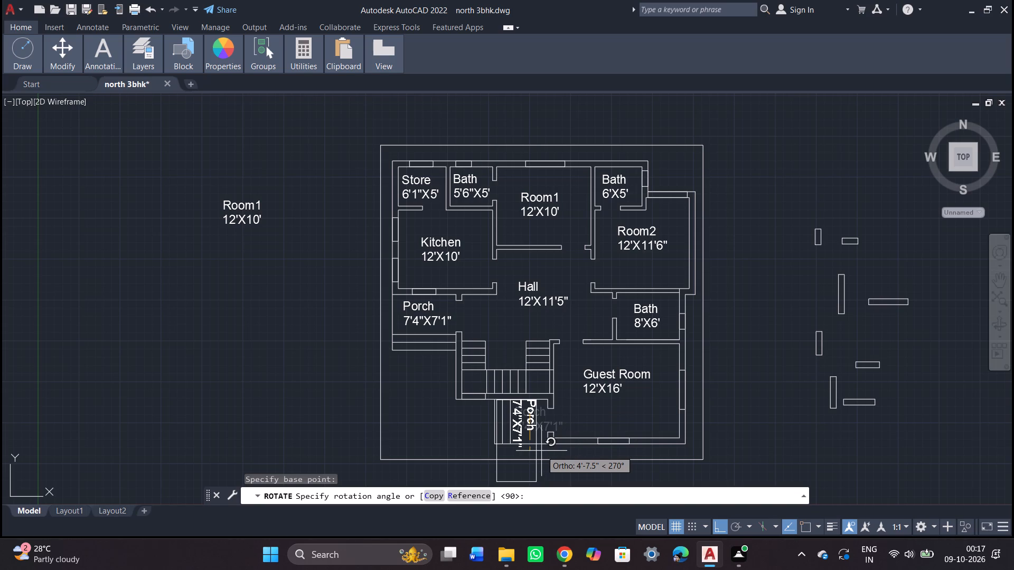
pyautogui.click(541, 451)
# Scale the rotated Porch label by a factor of 3/4 about a point on its text.
pyautogui.click(522, 422)
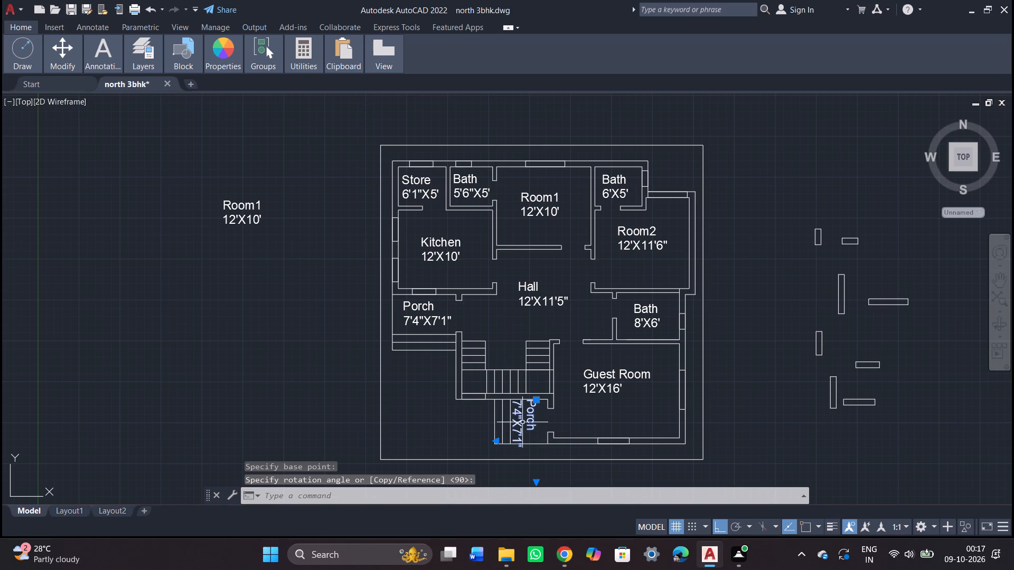
pyautogui.rightClick(522, 422)
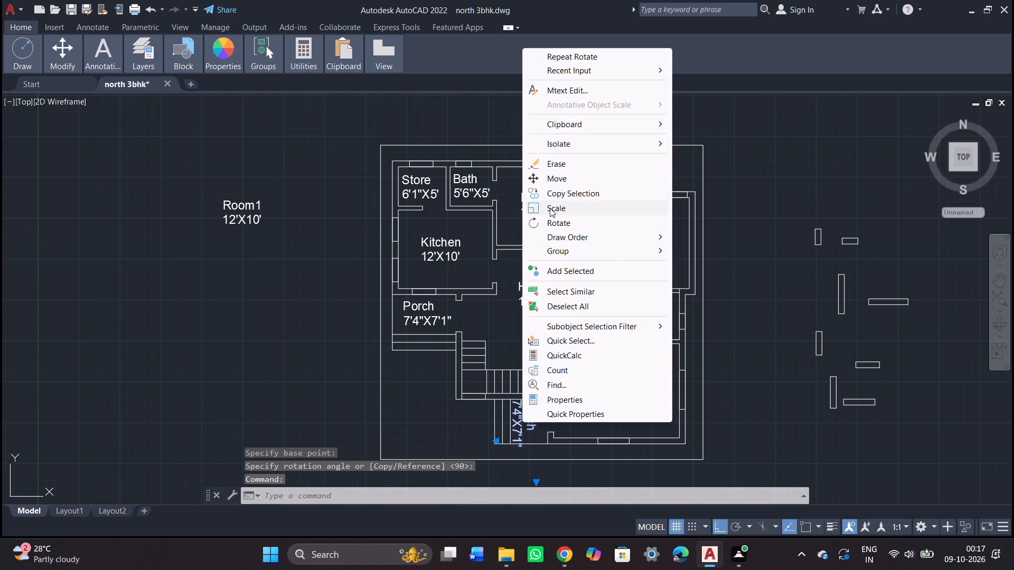
pyautogui.click(550, 208)
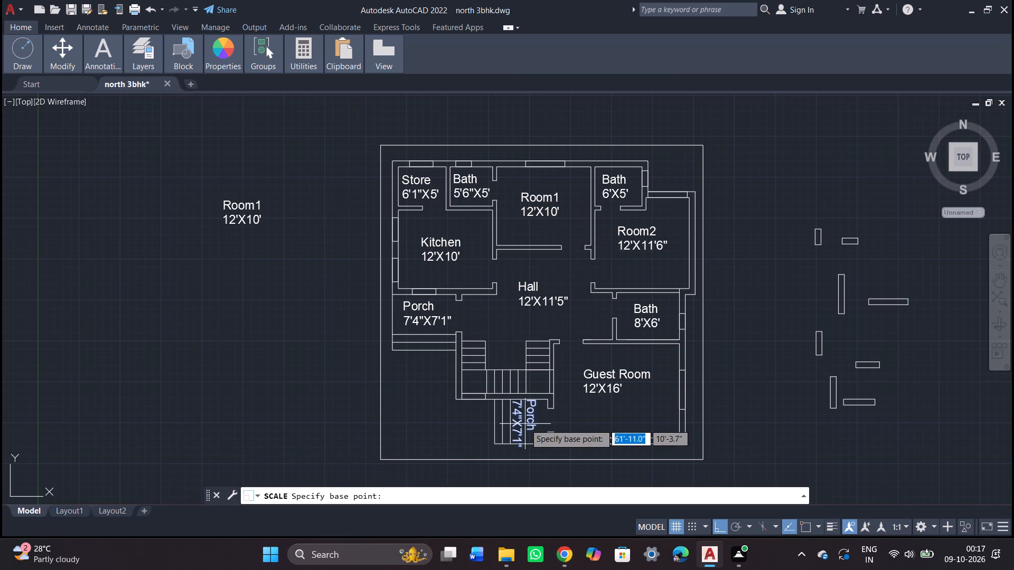
pyautogui.click(521, 423)
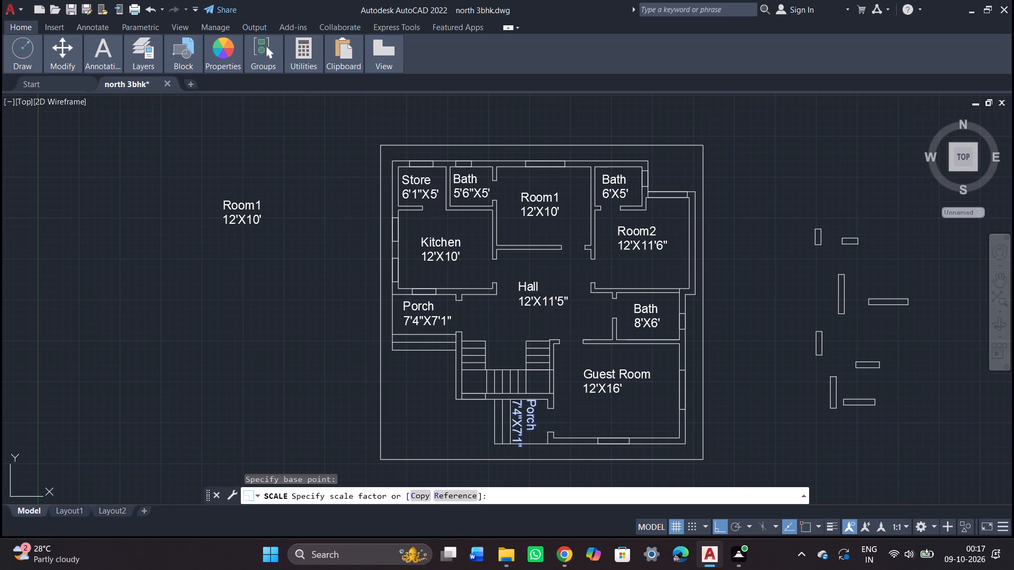
pyautogui.press('3')
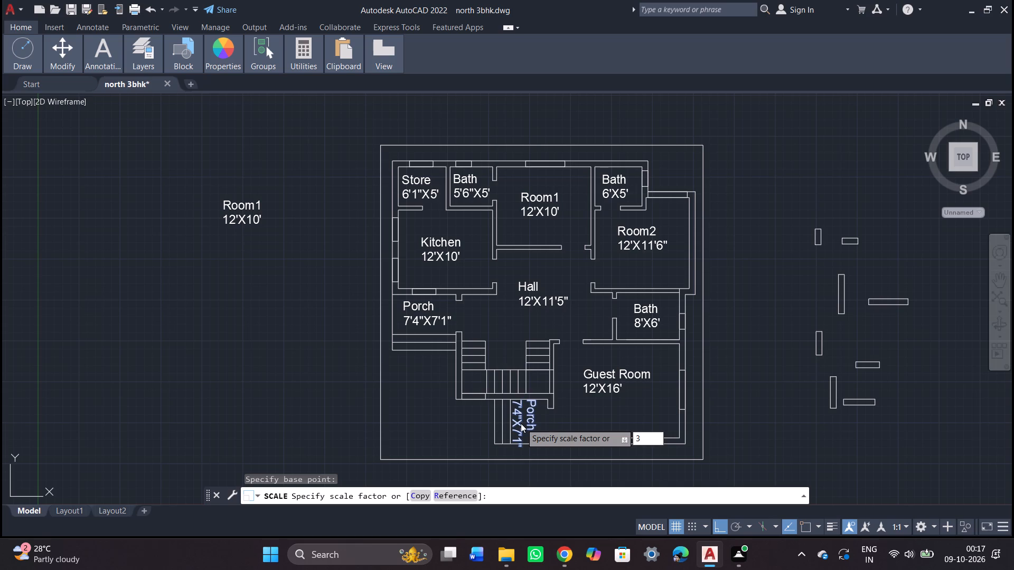
pyautogui.press('/')
pyautogui.press('4')
pyautogui.press('Return')
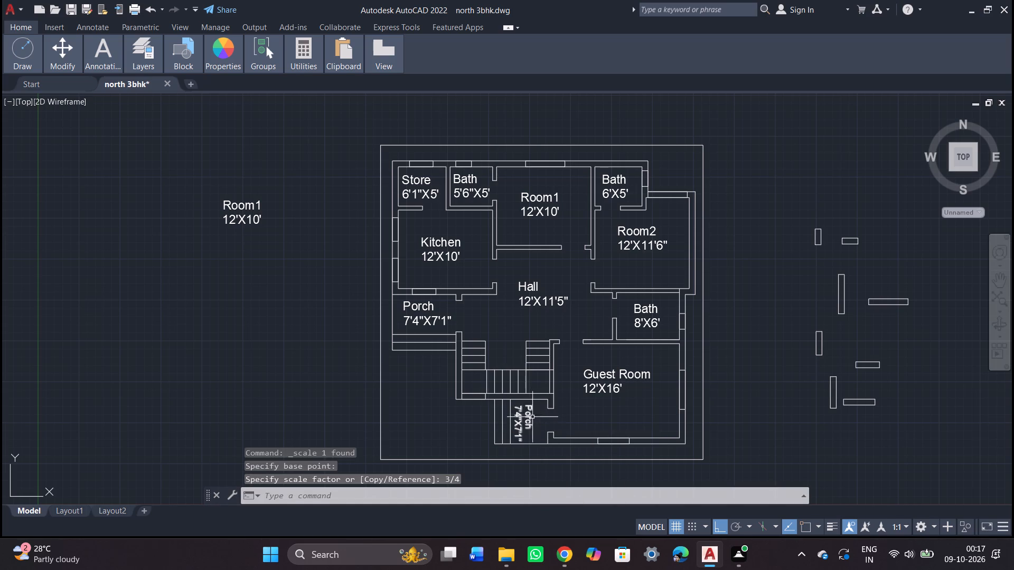
# Change the size in the rotated Porch label beside the Guest Room to 5'8"X4'9" and finish the text edit.
pyautogui.click(519, 418)
pyautogui.rightClick(519, 418)
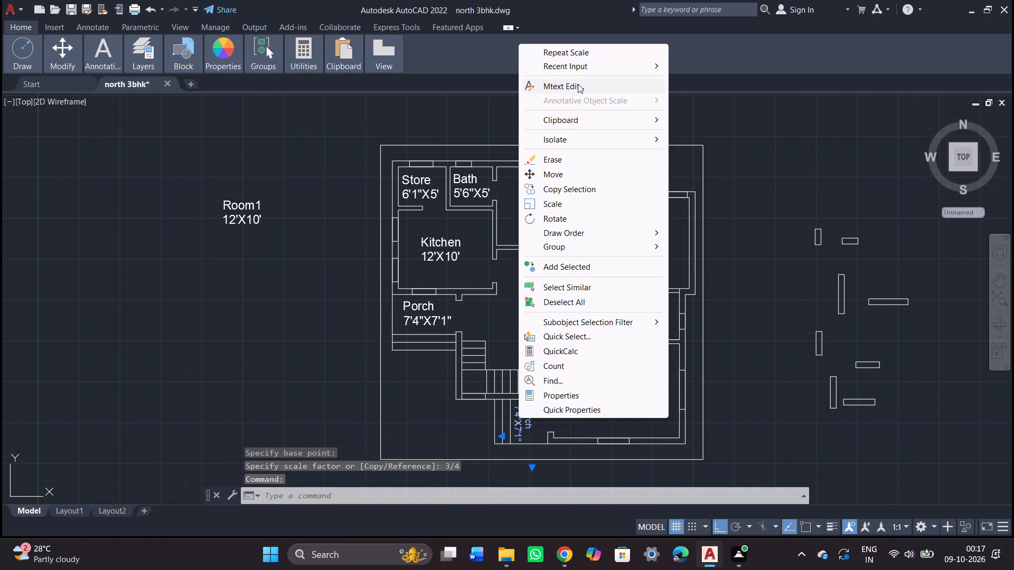
pyautogui.click(577, 87)
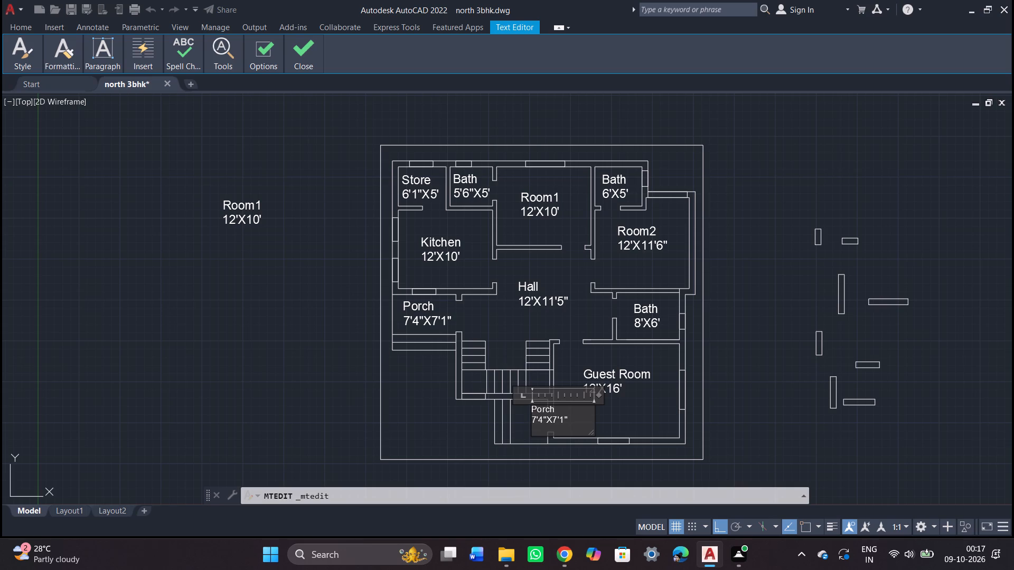
pyautogui.click(570, 418)
pyautogui.press('BackSpace')
pyautogui.press('BackSpace')
pyautogui.press('BackSpace')
pyautogui.press('BackSpace')
pyautogui.press('BackSpace')
pyautogui.press('BackSpace')
pyautogui.press('BackSpace')
pyautogui.press('BackSpace')
pyautogui.press('BackSpace')
pyautogui.press('5')
pyautogui.press("'")
pyautogui.press('8')
pyautogui.hotkey('shift', '"')
pyautogui.hotkey('shift', 'x')
pyautogui.press('4')
pyautogui.press("'")
pyautogui.press('9')
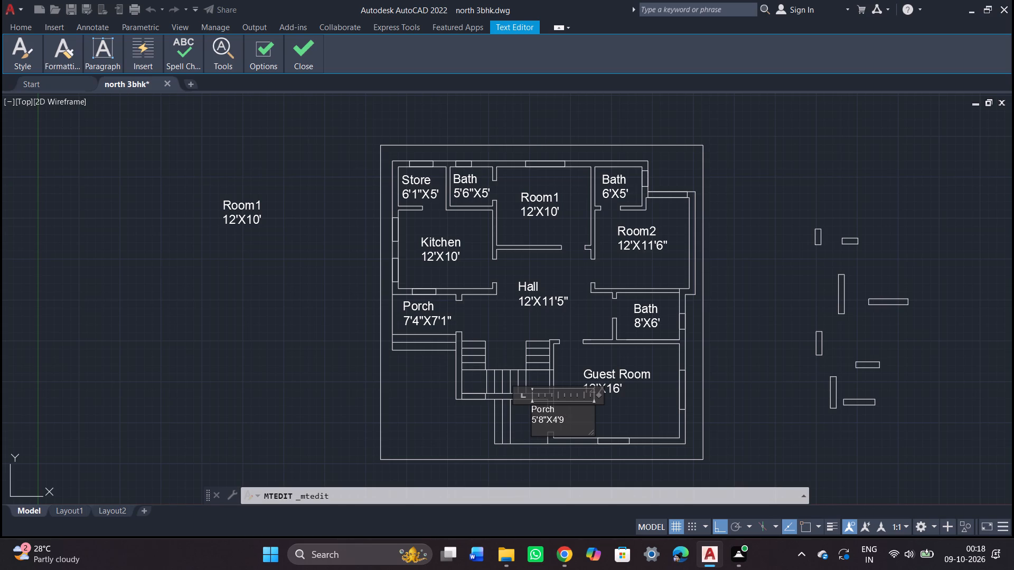
pyautogui.hotkey('shift', '"')
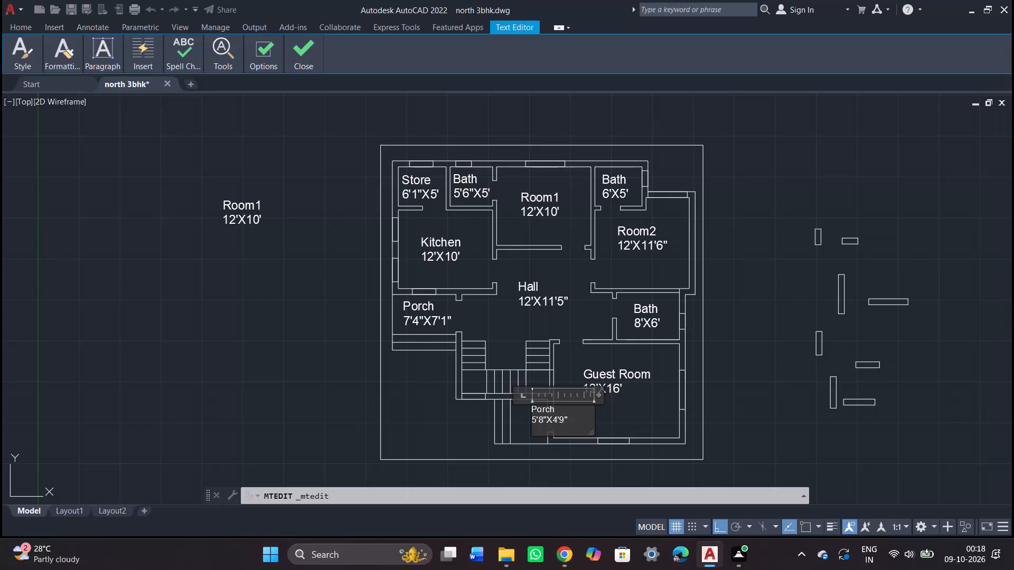
pyautogui.press('Return')
pyautogui.click(618, 421)
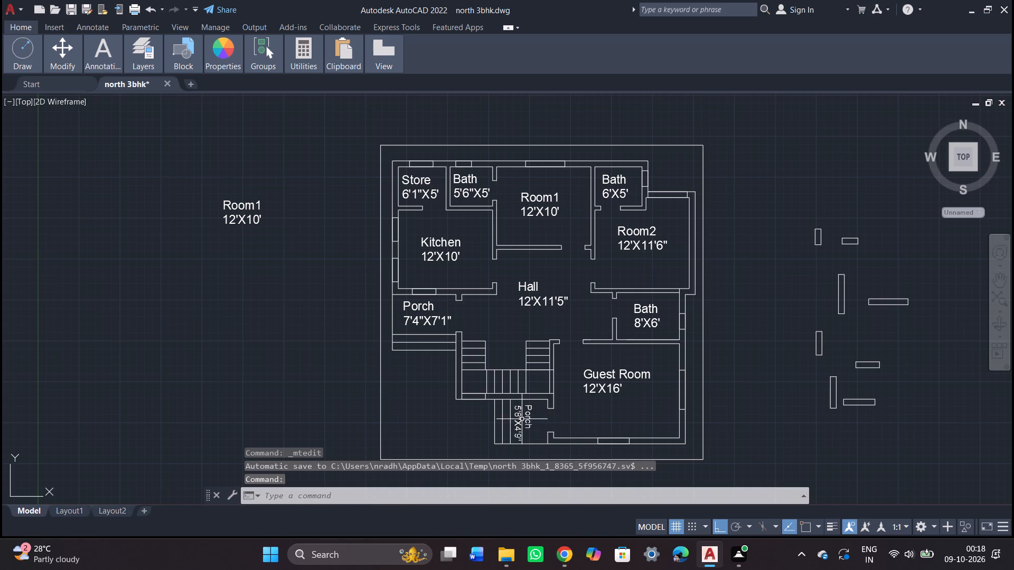
# Shift the rotated Porch label slightly east, clear of the step lines and towards the Guest Room wall, and deselect it.
pyautogui.click(522, 419)
pyautogui.click(530, 406)
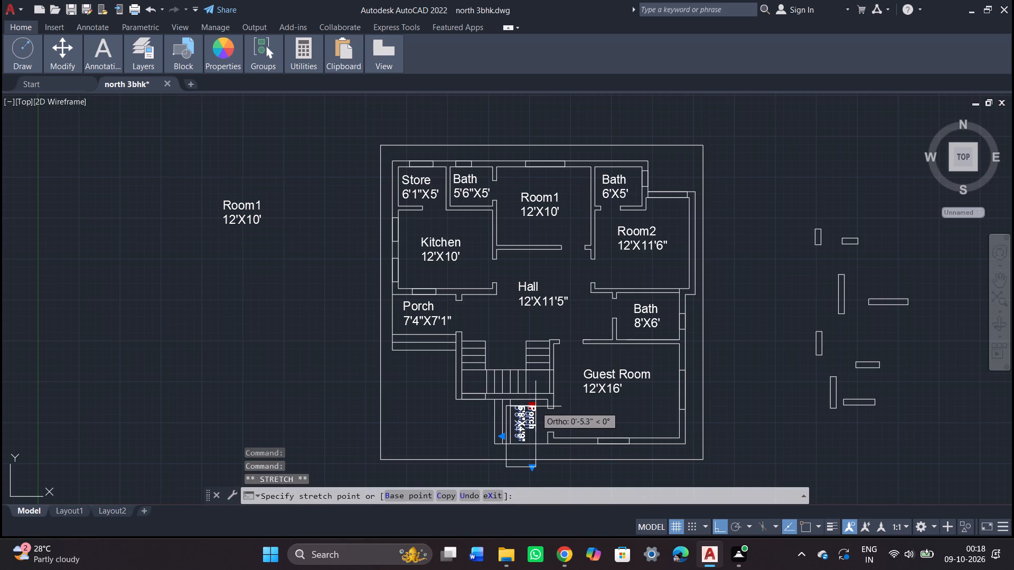
pyautogui.click(538, 406)
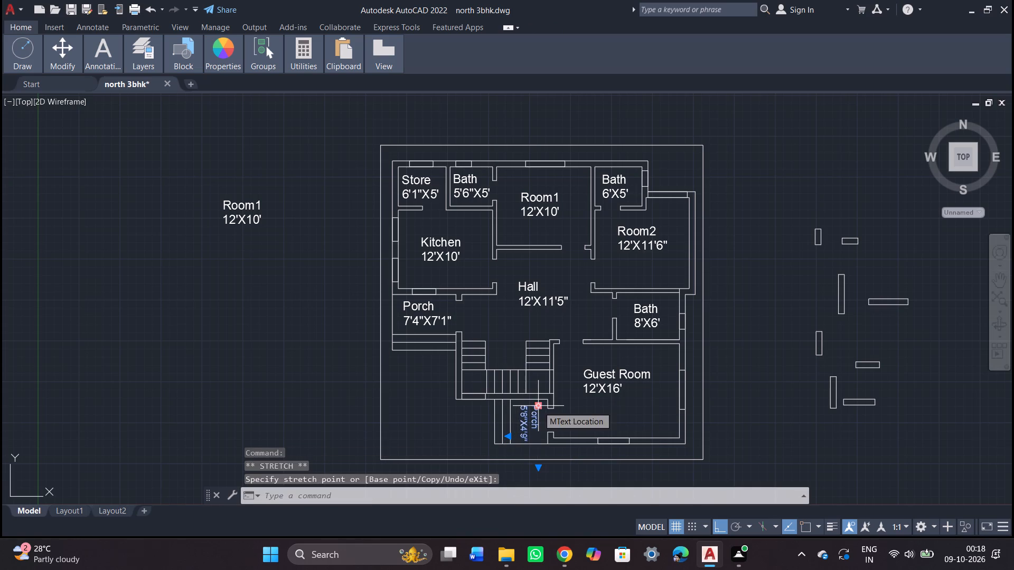
pyautogui.click(563, 424)
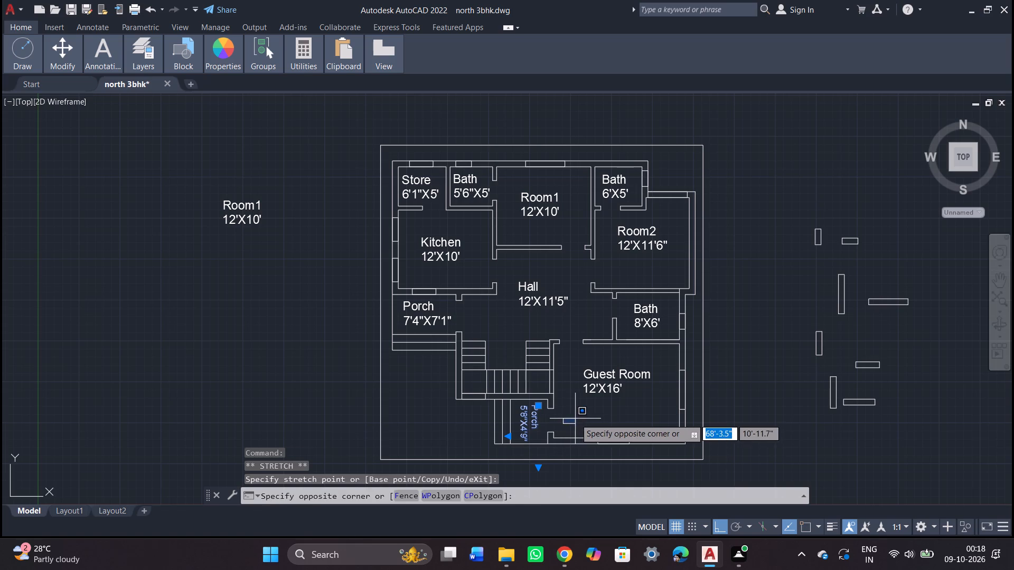
pyautogui.click(575, 419)
pyautogui.click(575, 419)
pyautogui.tripleClick(575, 419)
pyautogui.click(577, 420)
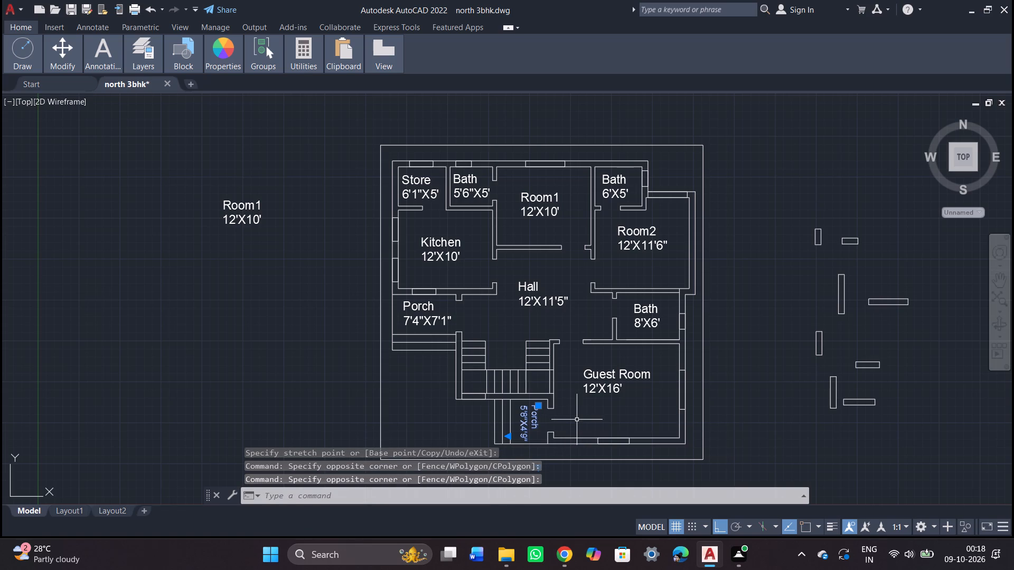
pyautogui.press('Escape')
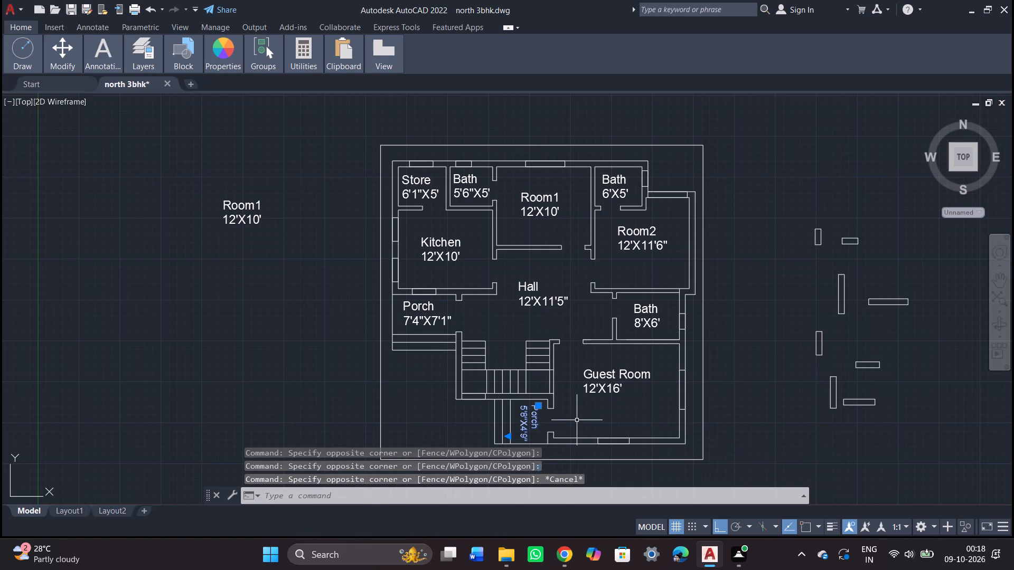
pyautogui.press('Escape')
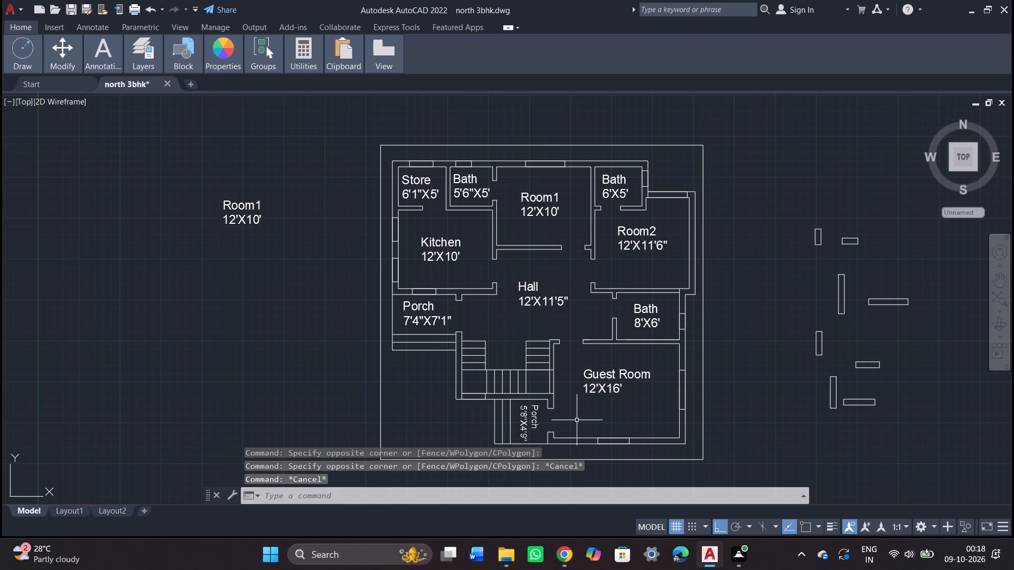
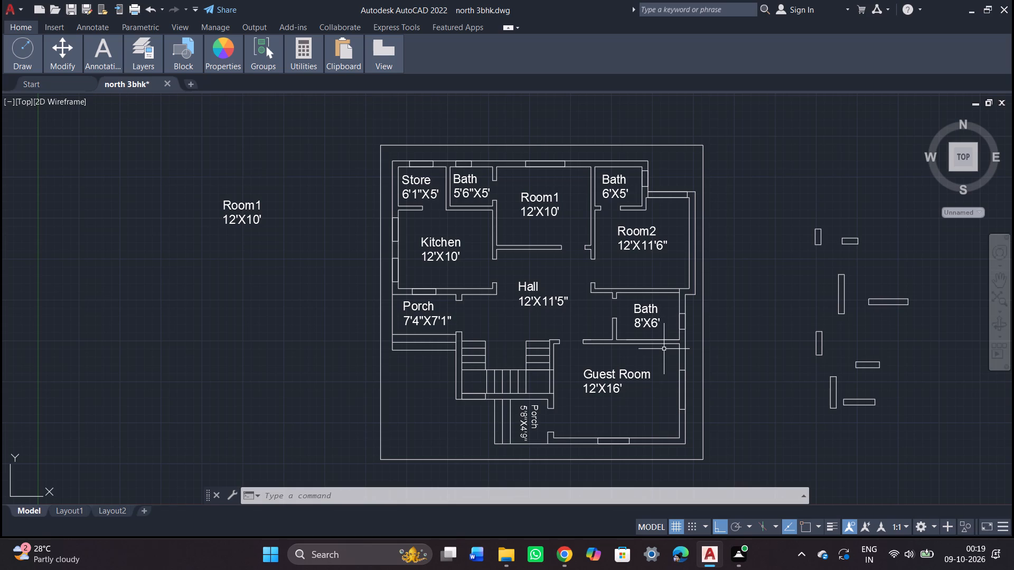
# Open the Standard dimension style for modification and set its baseline spacing to 0'-6.38".
pyautogui.press('d')
pyautogui.press('Return')
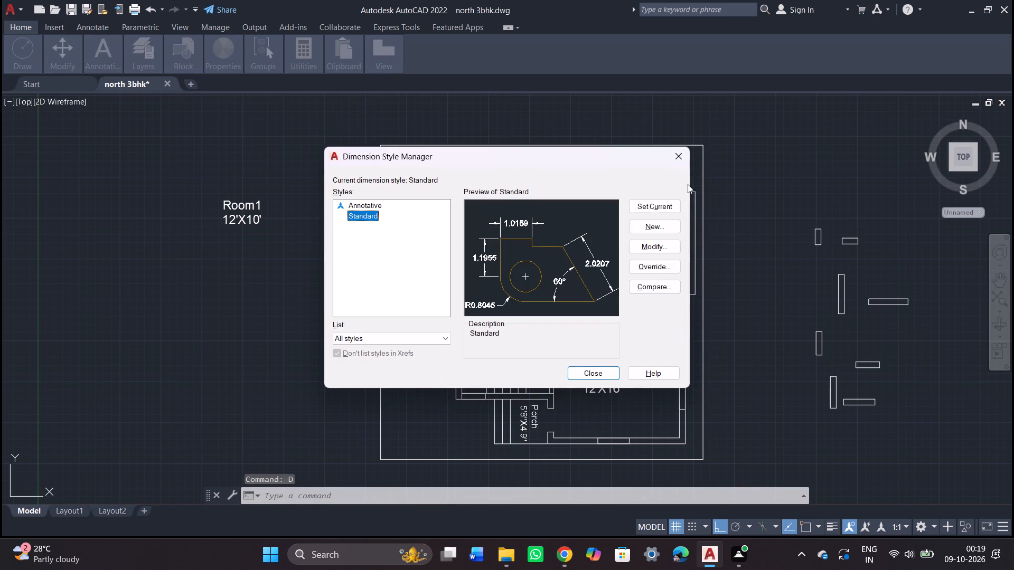
pyautogui.click(664, 248)
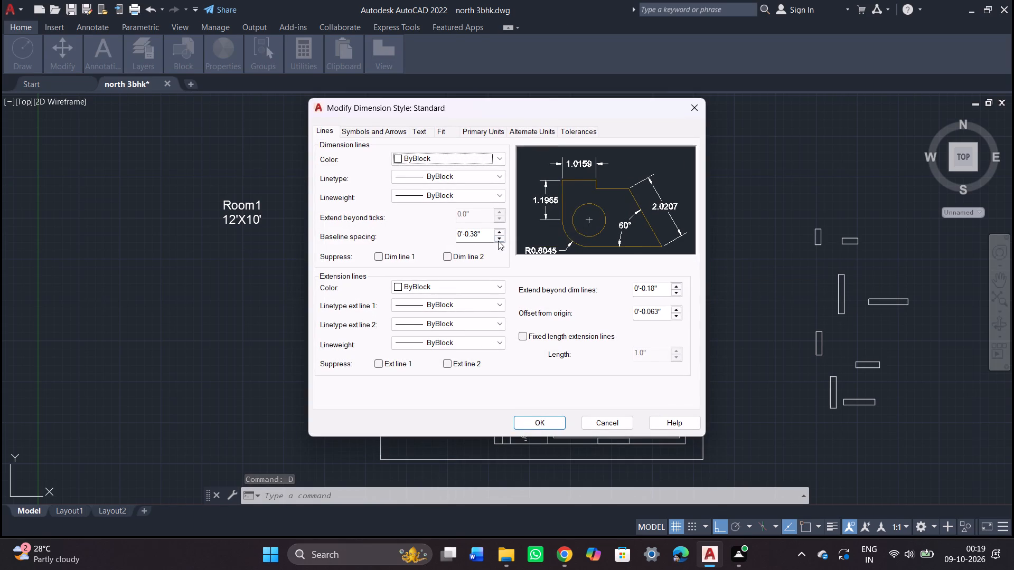
pyautogui.click(500, 231)
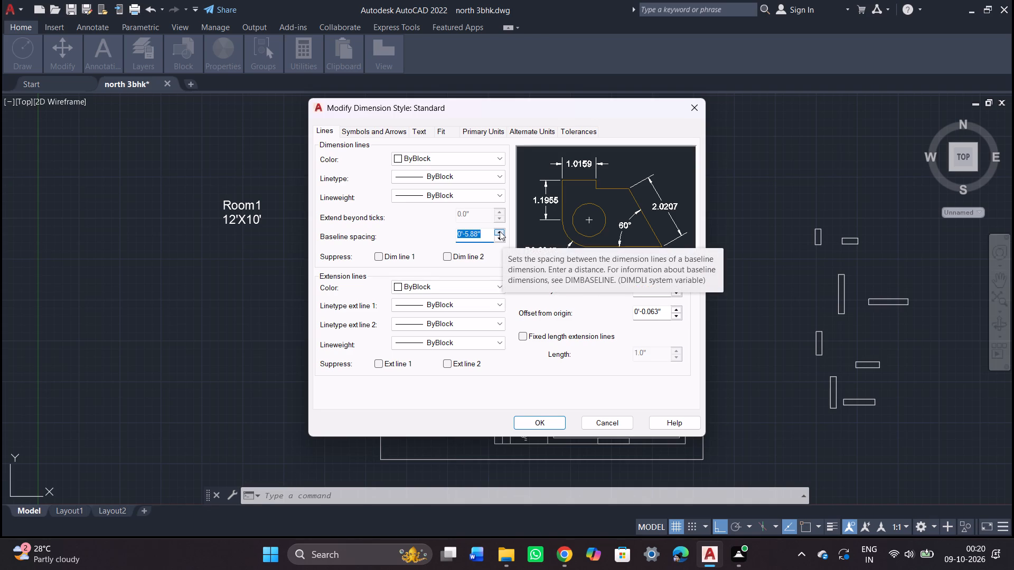
pyautogui.click(500, 231)
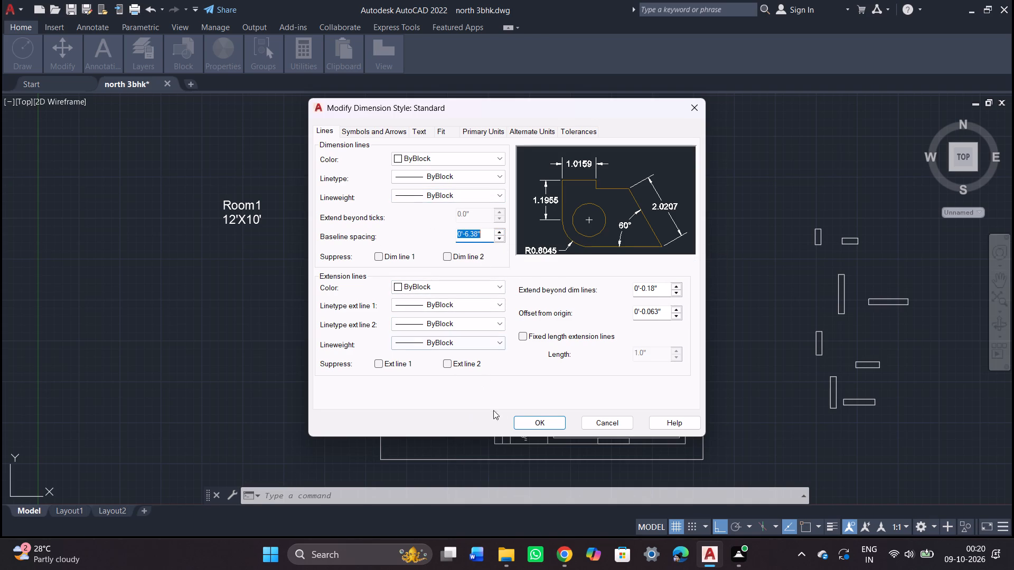
# Set the Standard style's center mark size to 9" and jog height factor to 2.0, and make the style current.
pyautogui.click(378, 130)
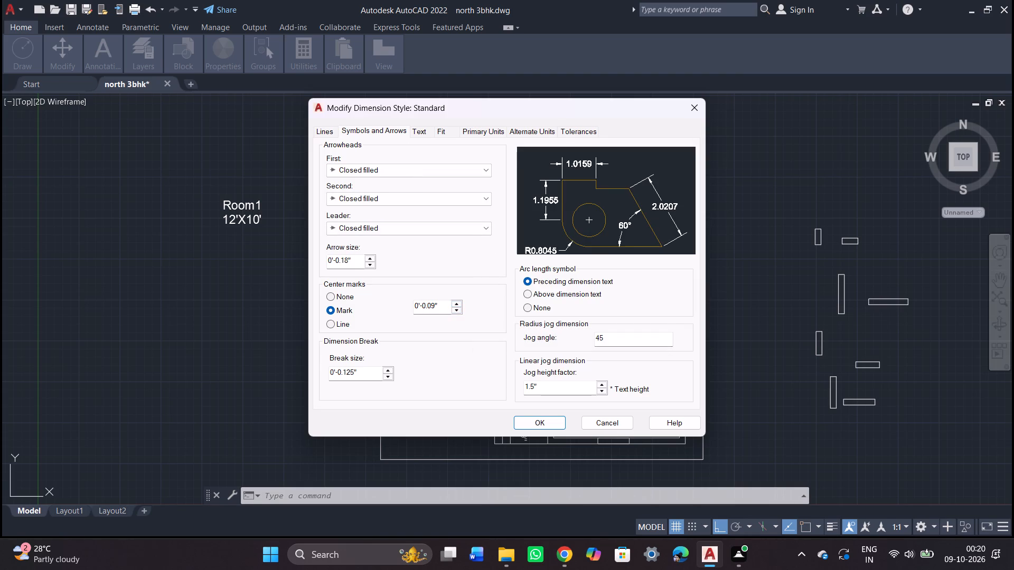
pyautogui.moveTo(441, 304); pyautogui.dragTo(409, 310)
pyautogui.press('9')
pyautogui.press('Return')
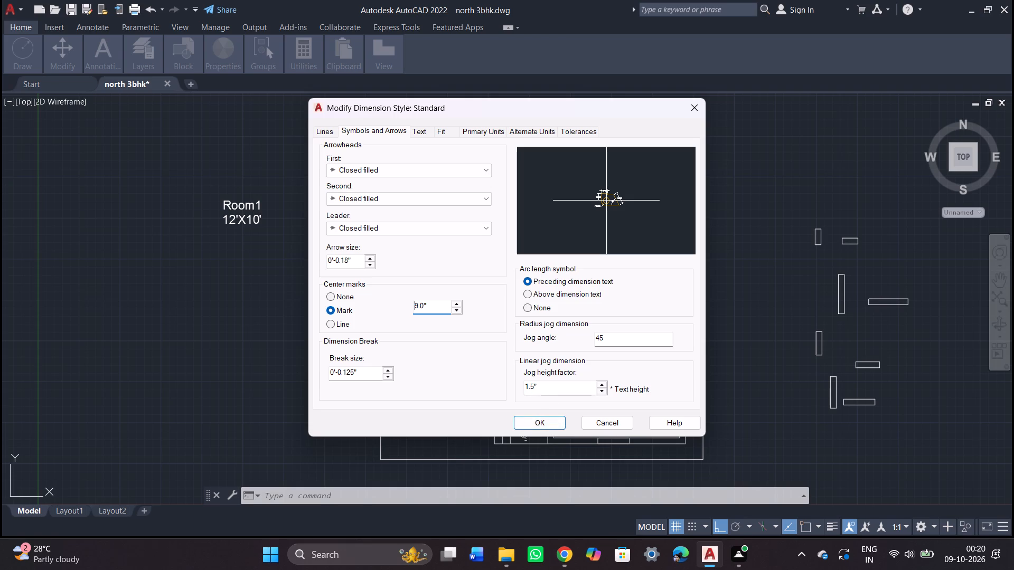
pyautogui.click(601, 383)
pyautogui.click(544, 421)
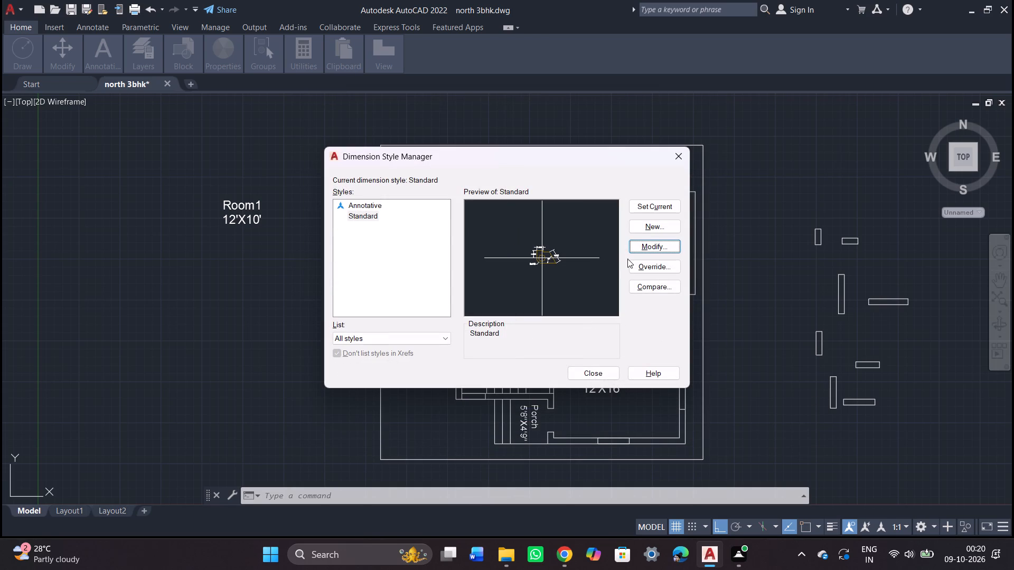
pyautogui.click(656, 202)
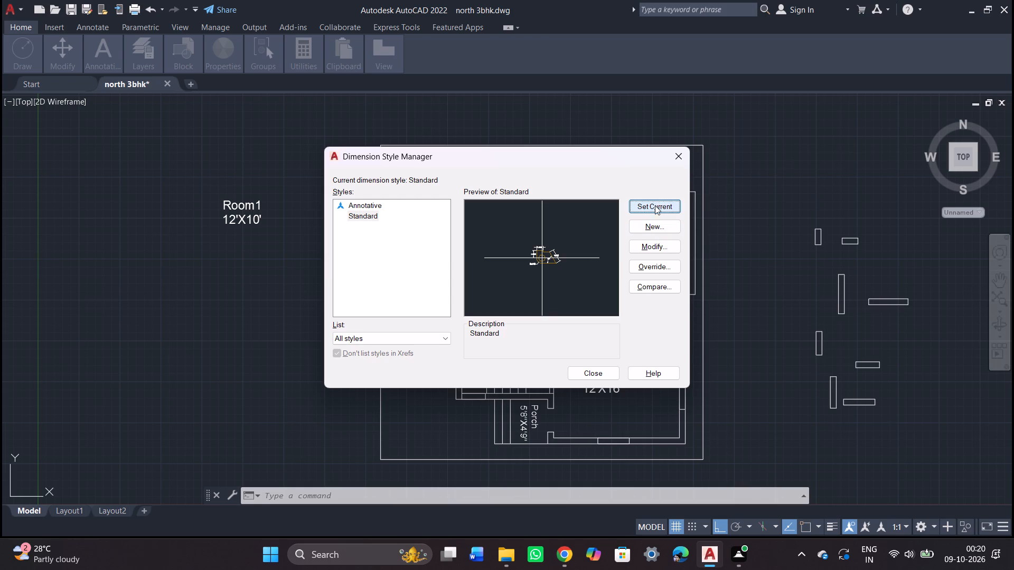
# Modify the Standard dimension style again, setting its text height to 0'-9.18".
pyautogui.click(651, 248)
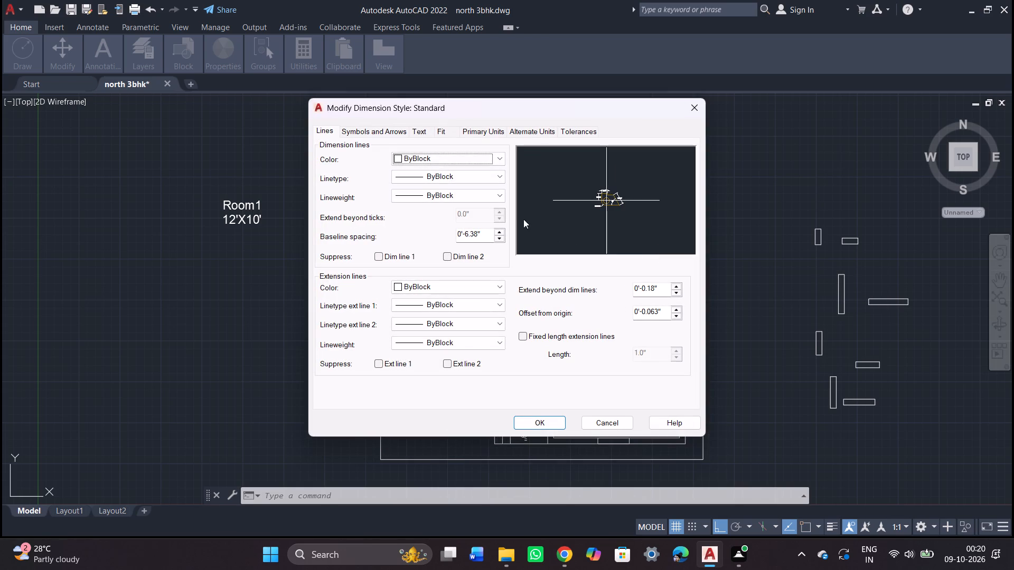
pyautogui.click(421, 131)
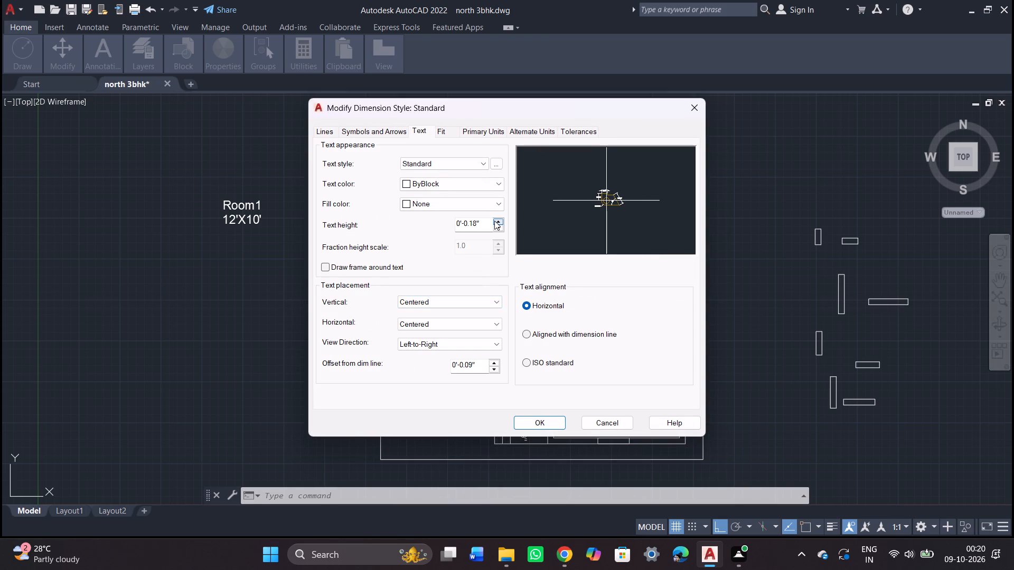
pyautogui.click(495, 221)
pyautogui.tripleClick(495, 220)
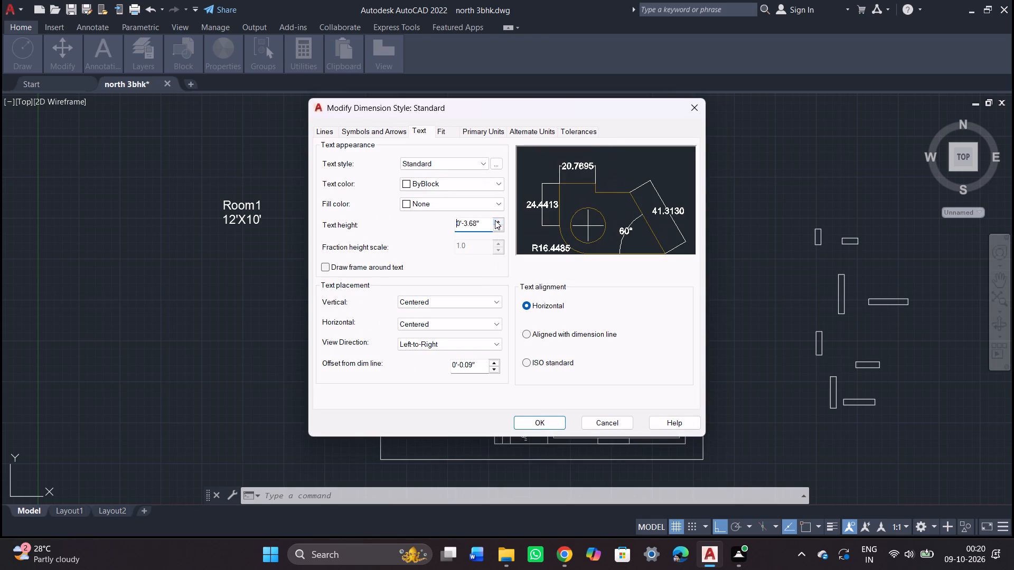
pyautogui.click(495, 220)
pyautogui.click(495, 220)
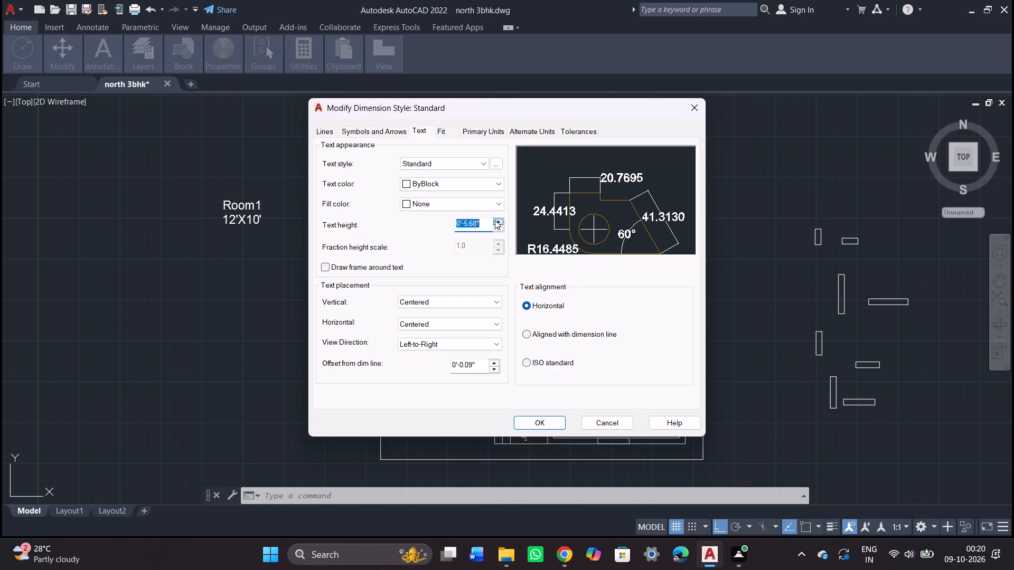
pyautogui.click(495, 220)
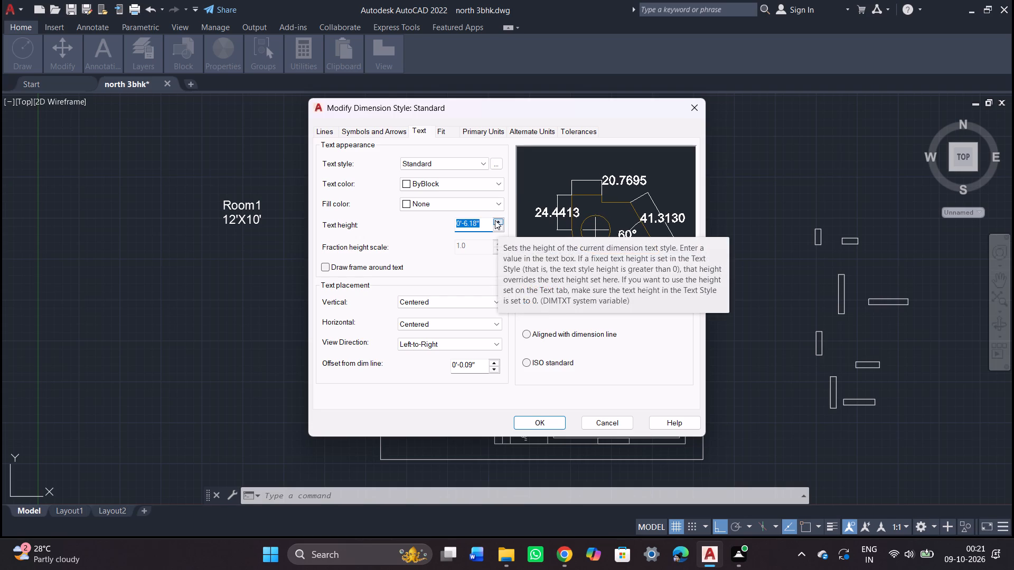
pyautogui.doubleClick(495, 220)
pyautogui.click(495, 220)
pyautogui.tripleClick(495, 220)
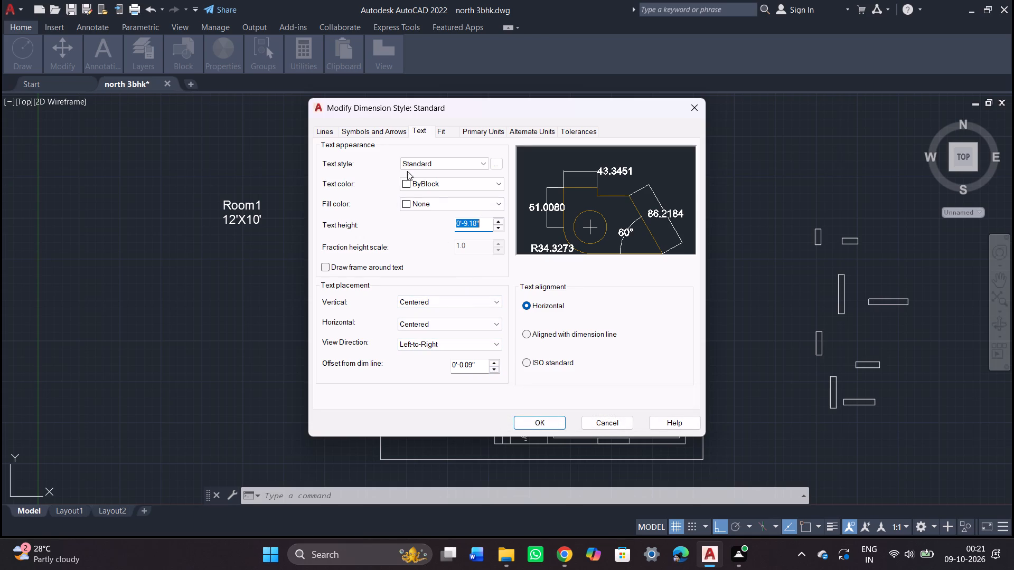
# Set the primary units to Engineering with 0'-0.0" precision, make the Standard style current and close the dimension style manager.
pyautogui.click(438, 134)
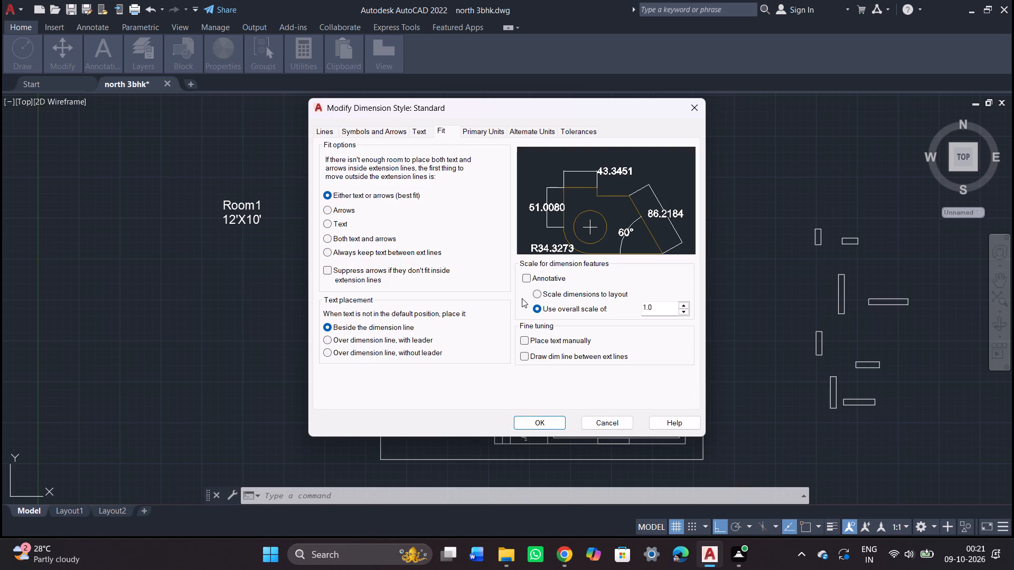
pyautogui.click(480, 129)
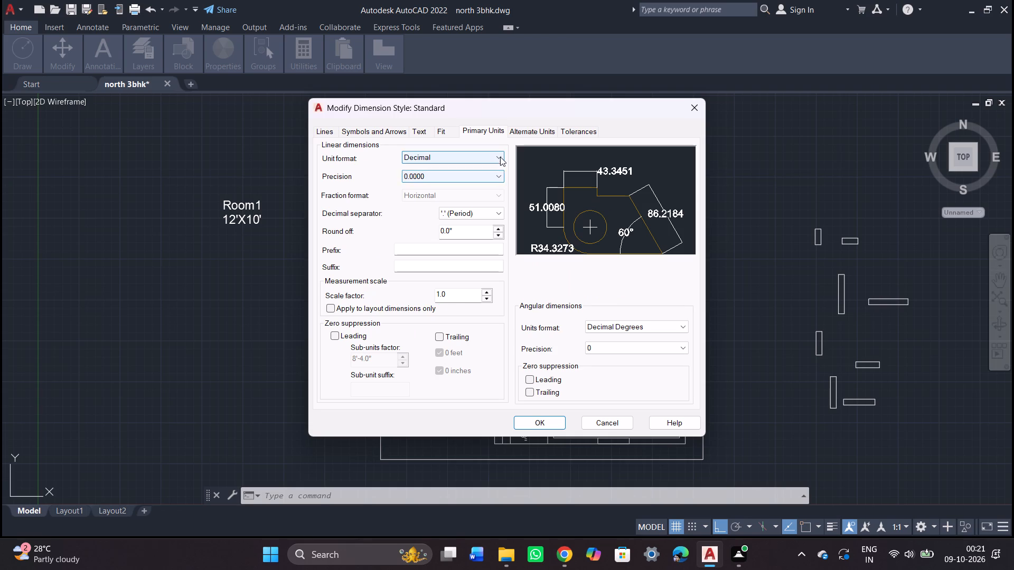
pyautogui.click(500, 157)
pyautogui.click(490, 183)
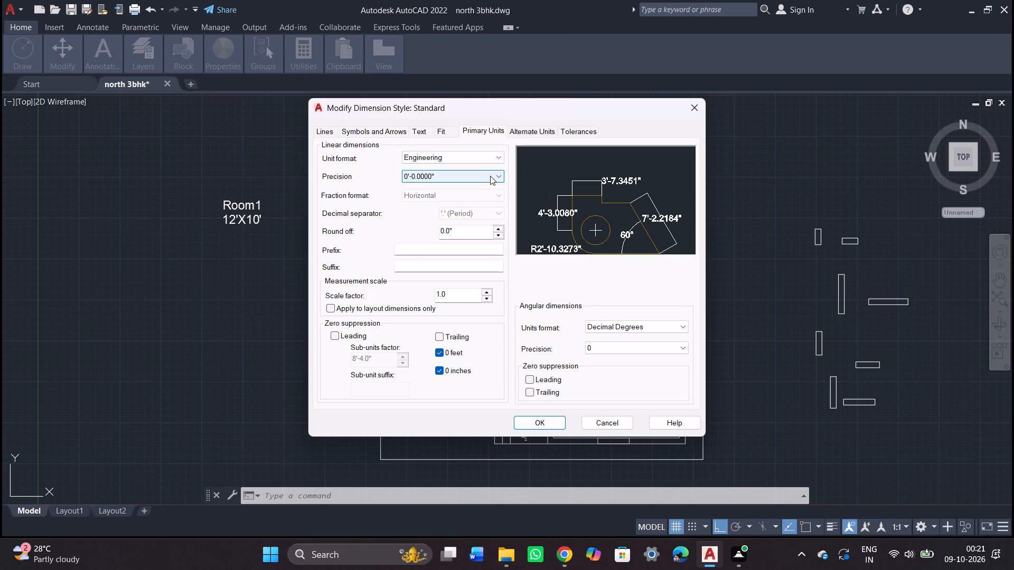
pyautogui.click(490, 175)
pyautogui.click(490, 193)
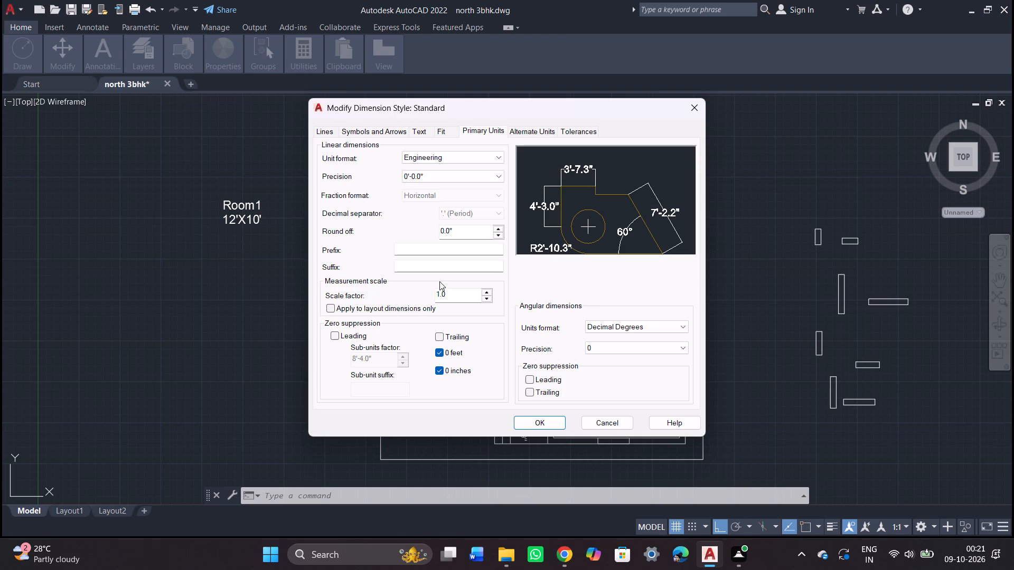
pyautogui.click(544, 422)
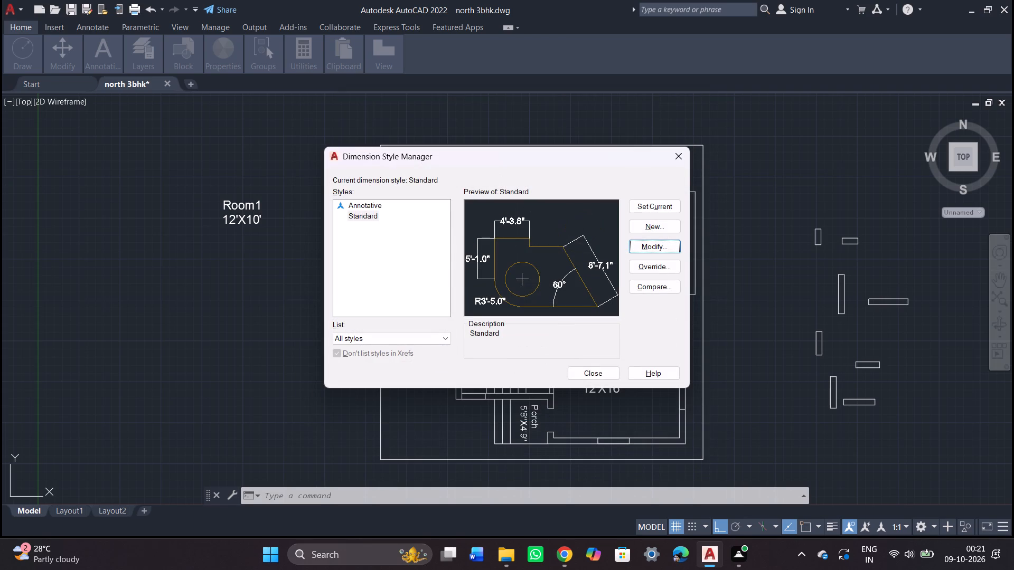
pyautogui.click(646, 201)
pyautogui.click(641, 207)
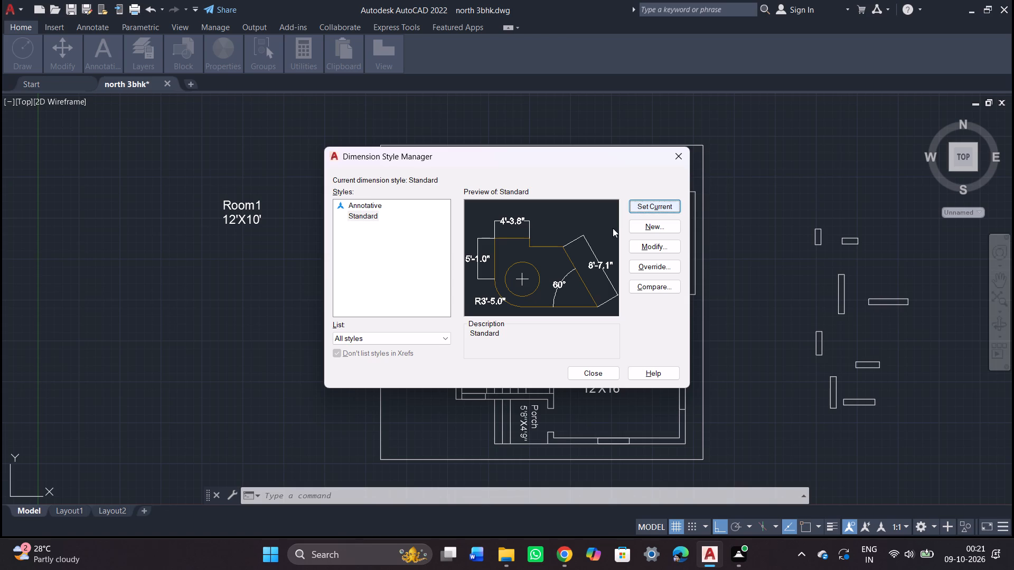
pyautogui.click(752, 291)
pyautogui.click(752, 291)
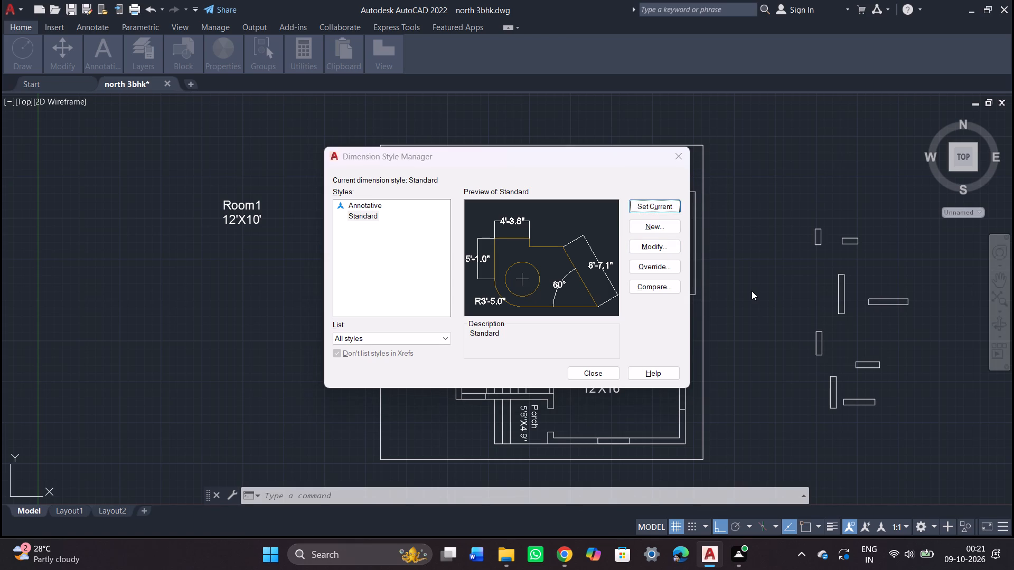
pyautogui.click(599, 373)
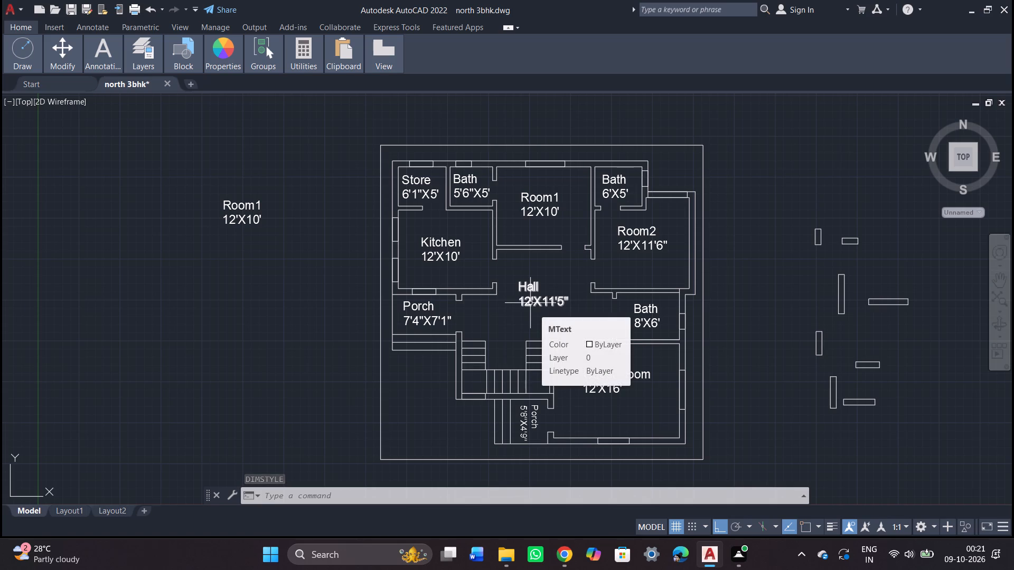
# Dimension the full length of the plot's east boundary line, placing the dimension outside it to the east.
pyautogui.press('d')
pyautogui.write('im')
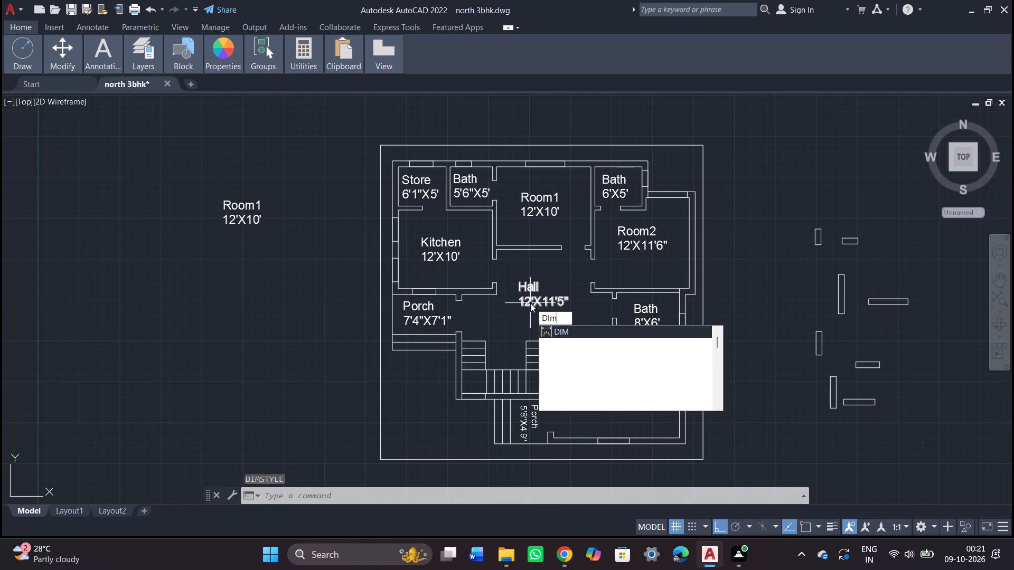
pyautogui.press('Return')
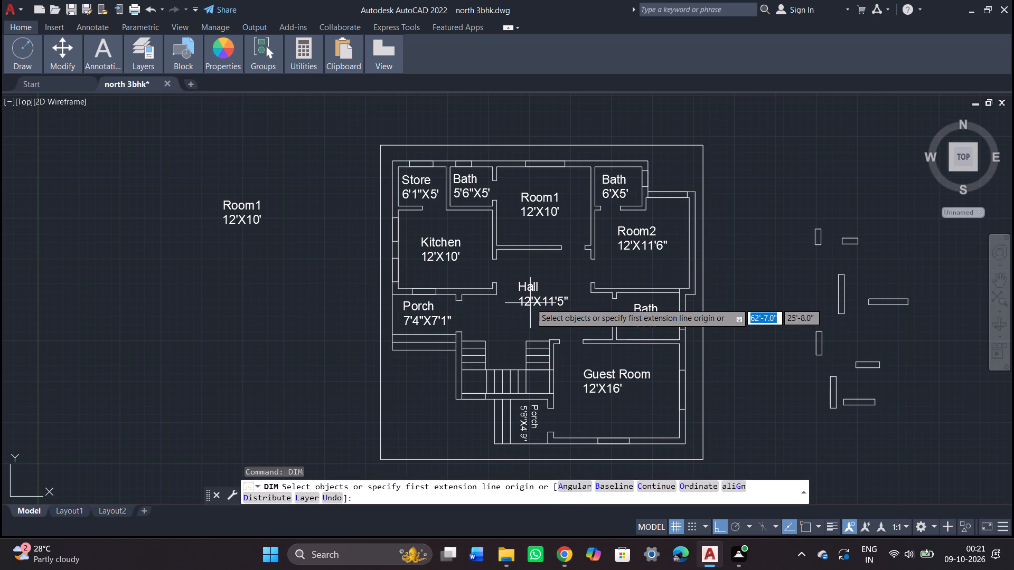
pyautogui.click(703, 146)
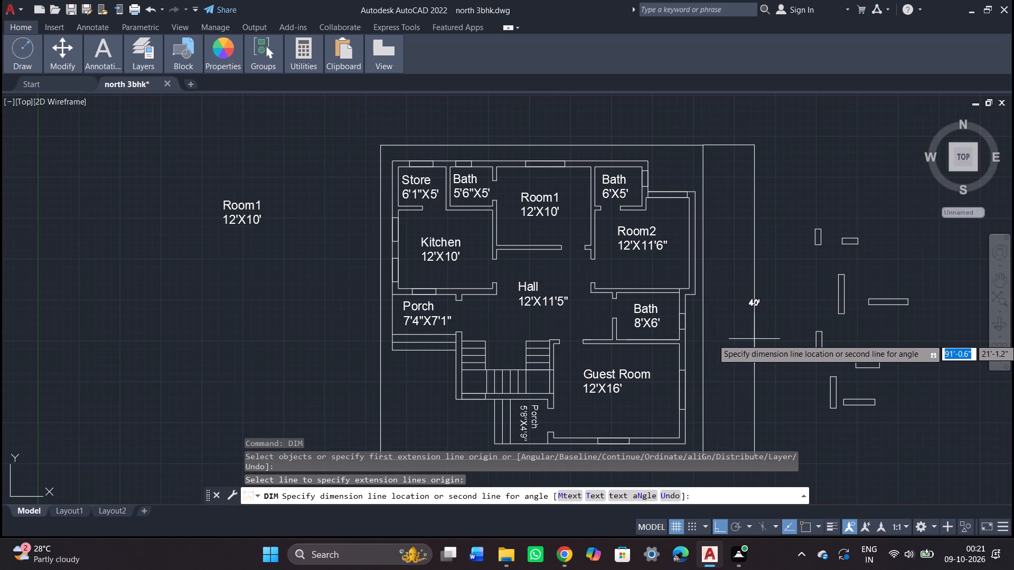
pyautogui.moveTo(753, 340); pyautogui.dragTo(752, 211, button='middle')
pyautogui.scroll(1, 752, 211)
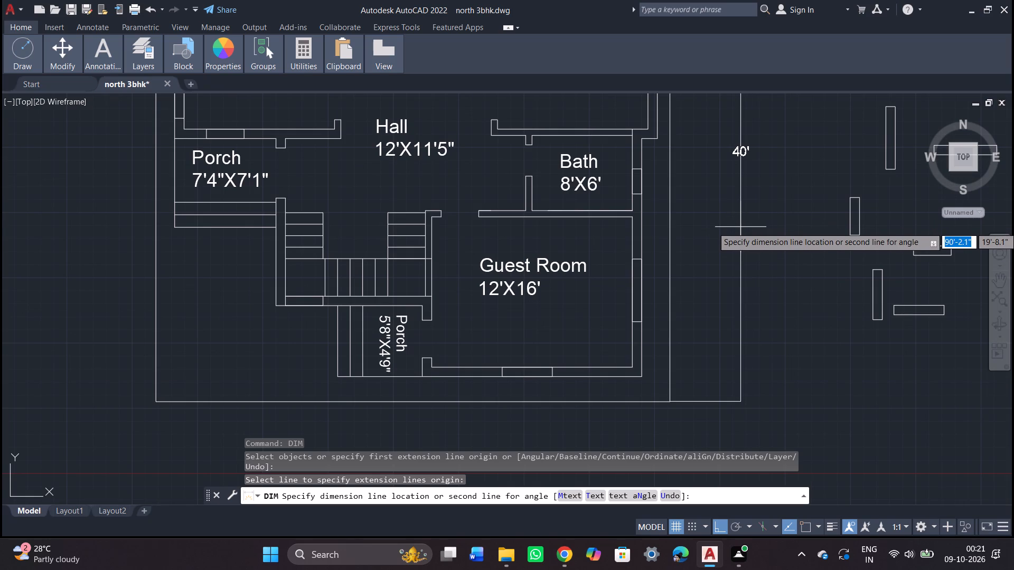
pyautogui.click(717, 245)
# Dimension the full length of the plot's north boundary line, placing the dimension above it, outside the plot.
pyautogui.moveTo(691, 244); pyautogui.dragTo(778, 419, button='middle')
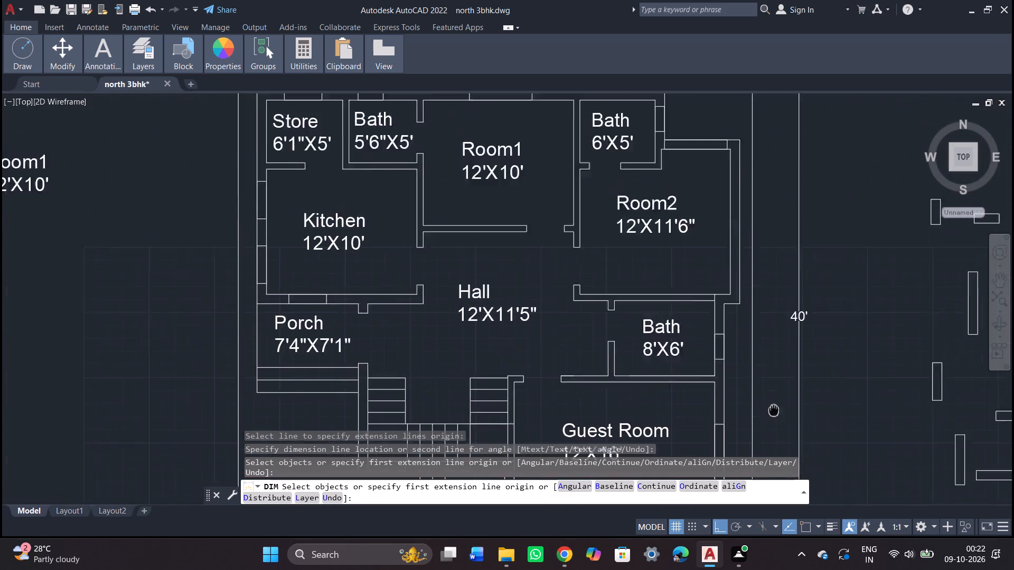
pyautogui.moveTo(778, 419); pyautogui.dragTo(787, 436, button='middle')
pyautogui.moveTo(680, 159); pyautogui.dragTo(730, 271, button='middle')
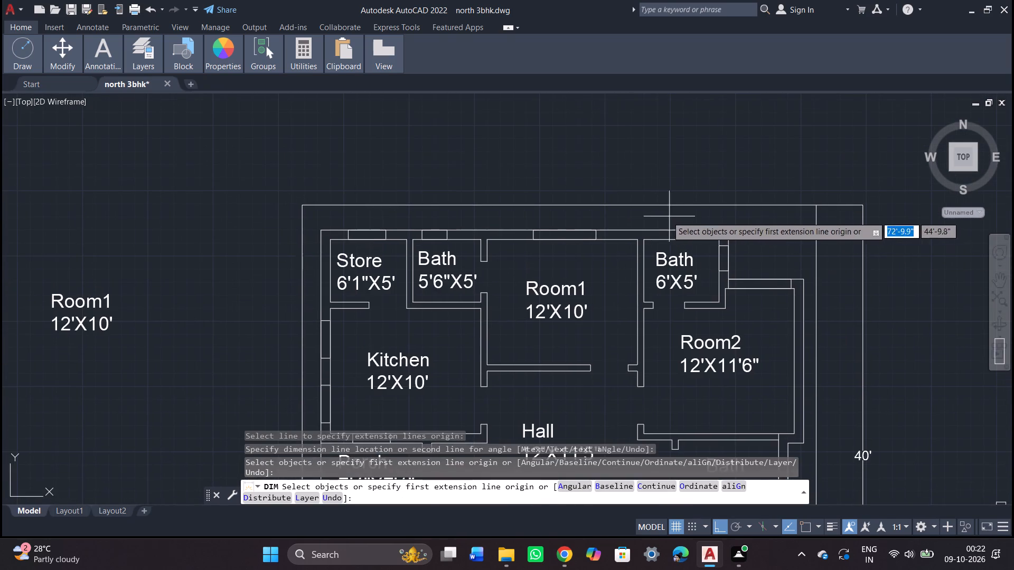
pyautogui.click(647, 206)
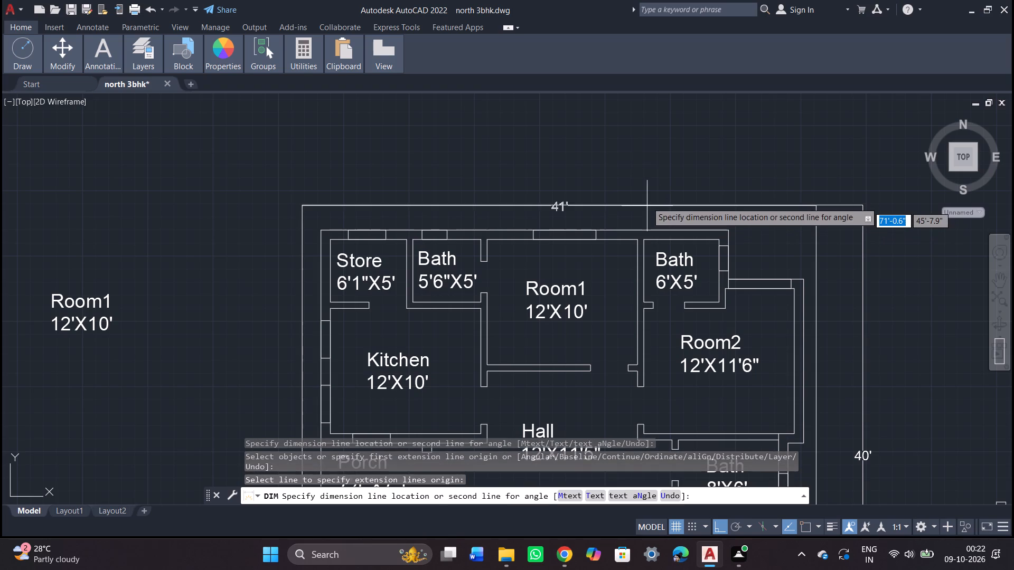
pyautogui.doubleClick(646, 154)
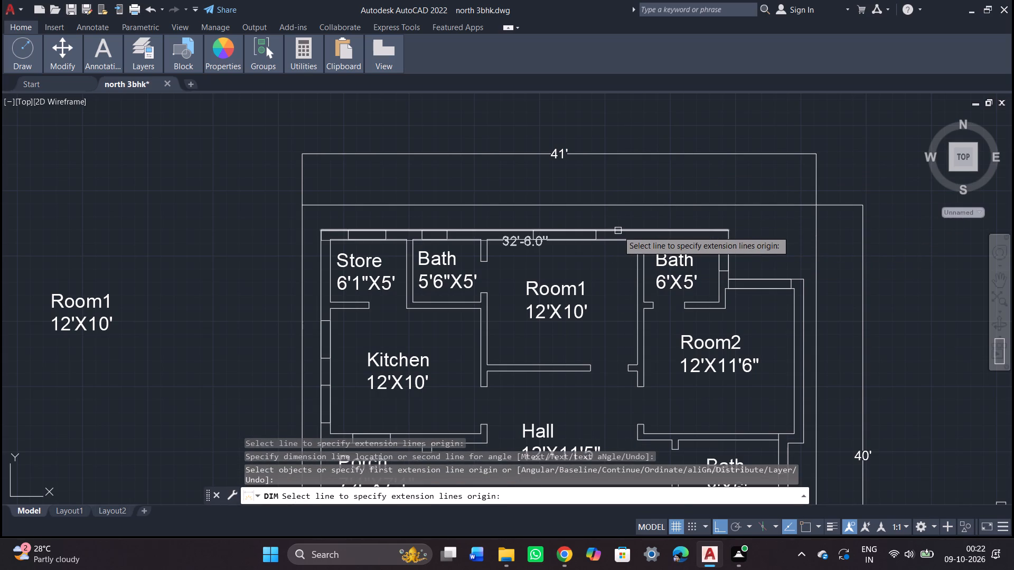
# Dimension the outer north wall running from Store to the 6'X5' Bath, placing the dimension between wall and plot boundary.
pyautogui.click(618, 231)
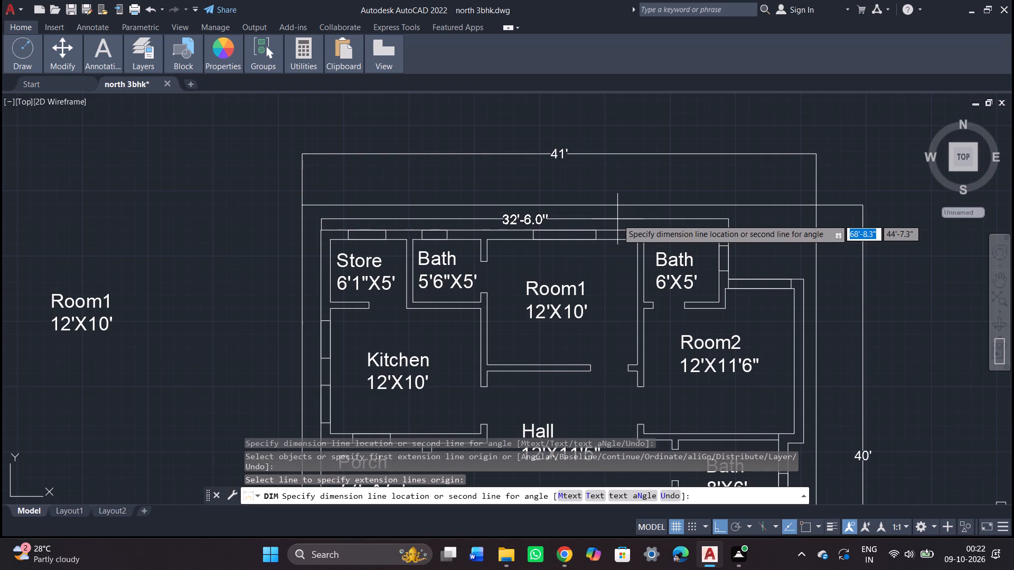
pyautogui.click(617, 219)
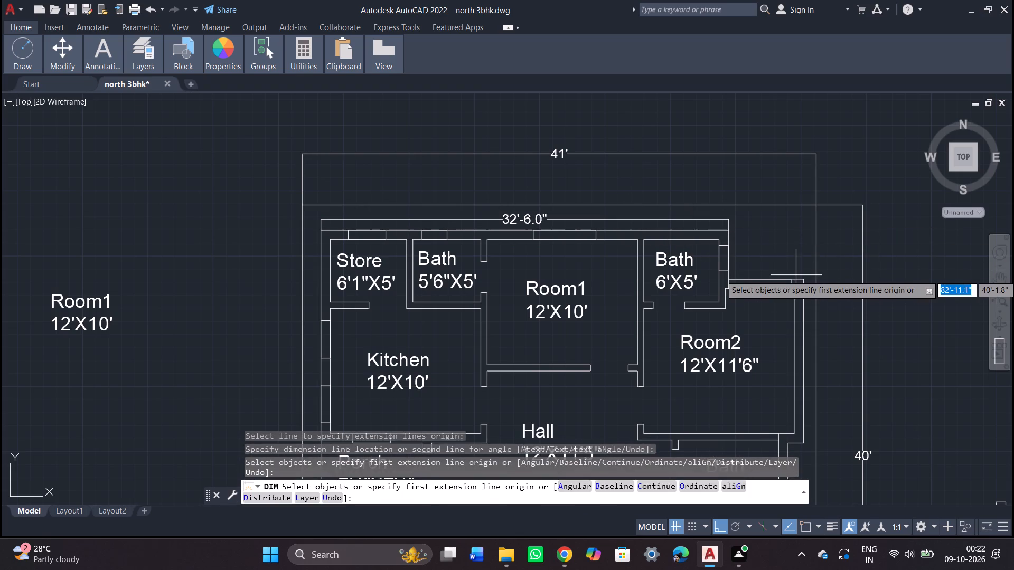
# Dimension the outer north wall of Room2, placing the dimension just above it, outside the room.
pyautogui.click(796, 277)
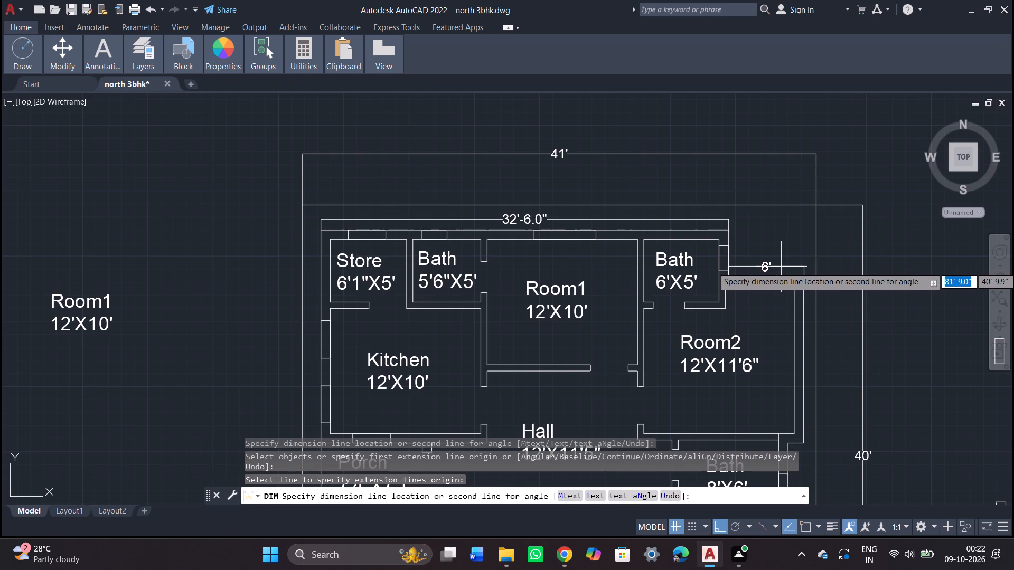
pyautogui.click(781, 267)
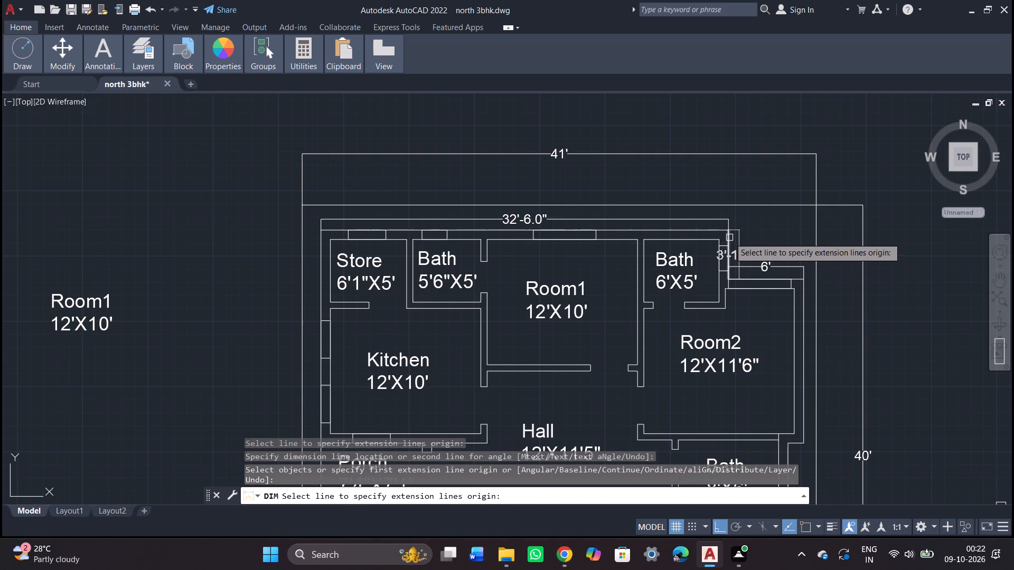
# Dimension the short outer east wall beside the 6'X5' Bath, placing the dimension just east of it.
pyautogui.click(729, 237)
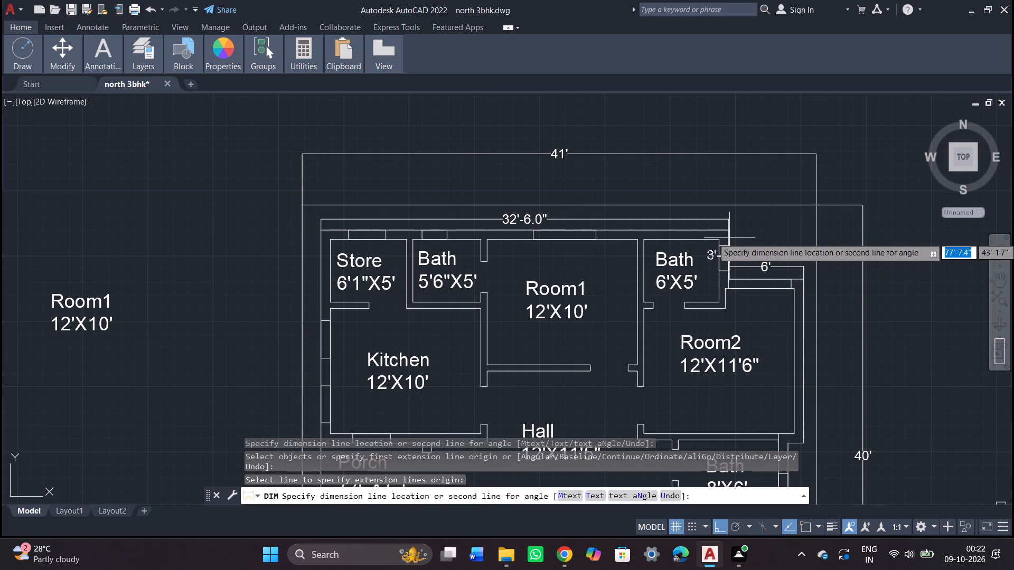
pyautogui.click(740, 239)
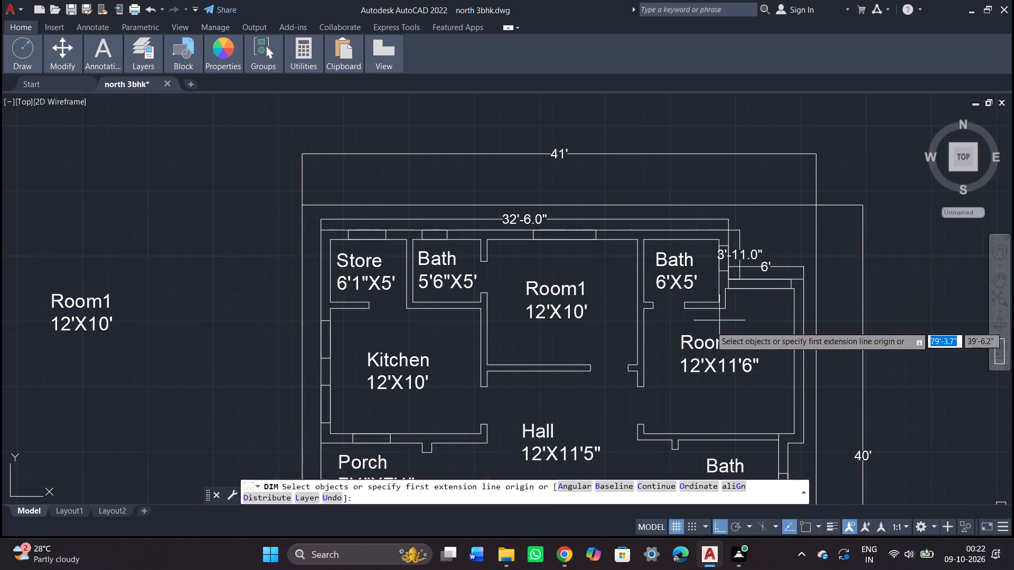
# Dimension the outer west wall running from Store down past the 7'4"X7'1" Porch, placing the dimension between wall and plot boundary.
pyautogui.moveTo(565, 387); pyautogui.dragTo(615, 261, button='middle')
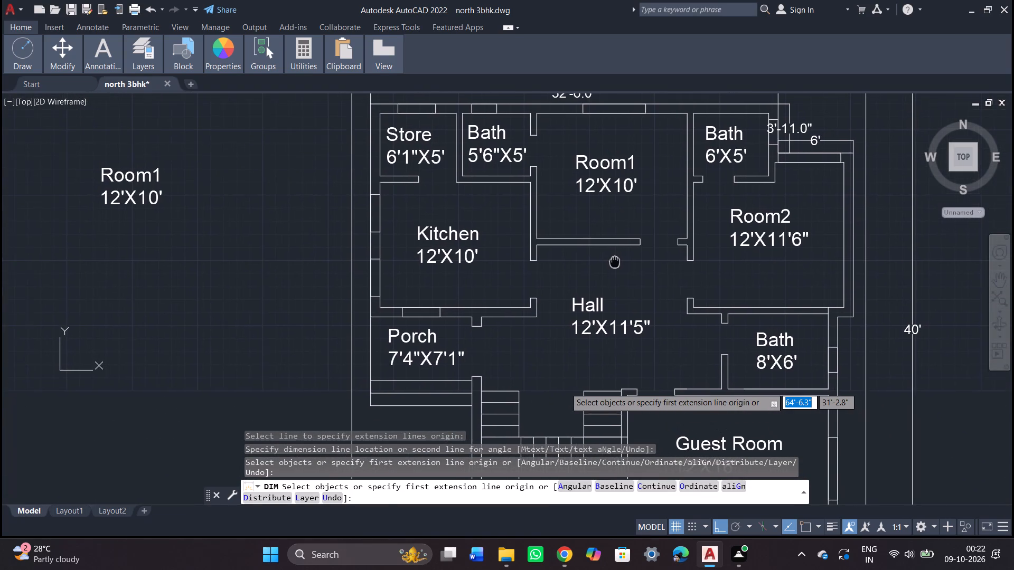
pyautogui.moveTo(615, 261); pyautogui.dragTo(616, 261, button='middle')
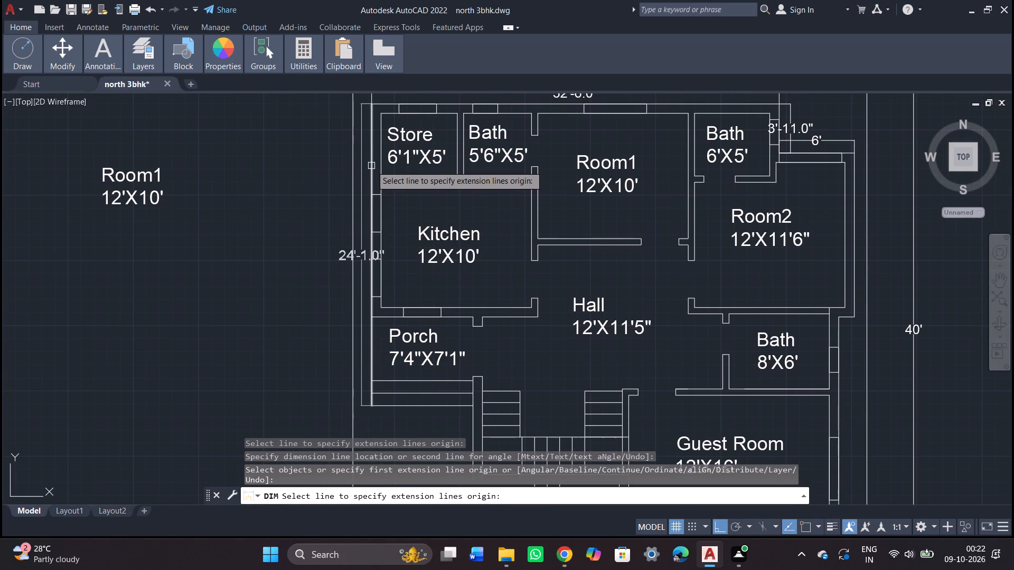
pyautogui.click(371, 166)
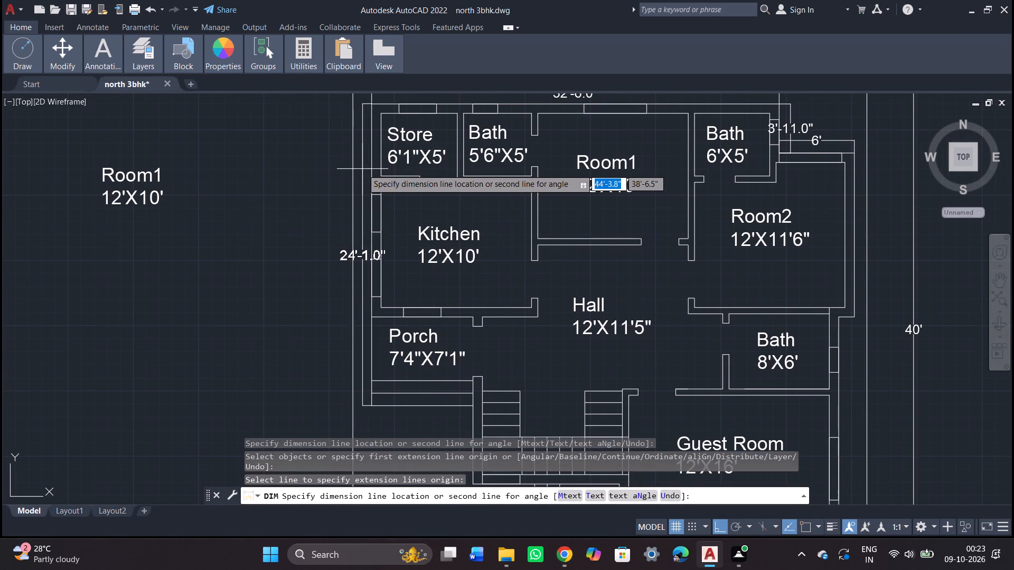
pyautogui.click(362, 169)
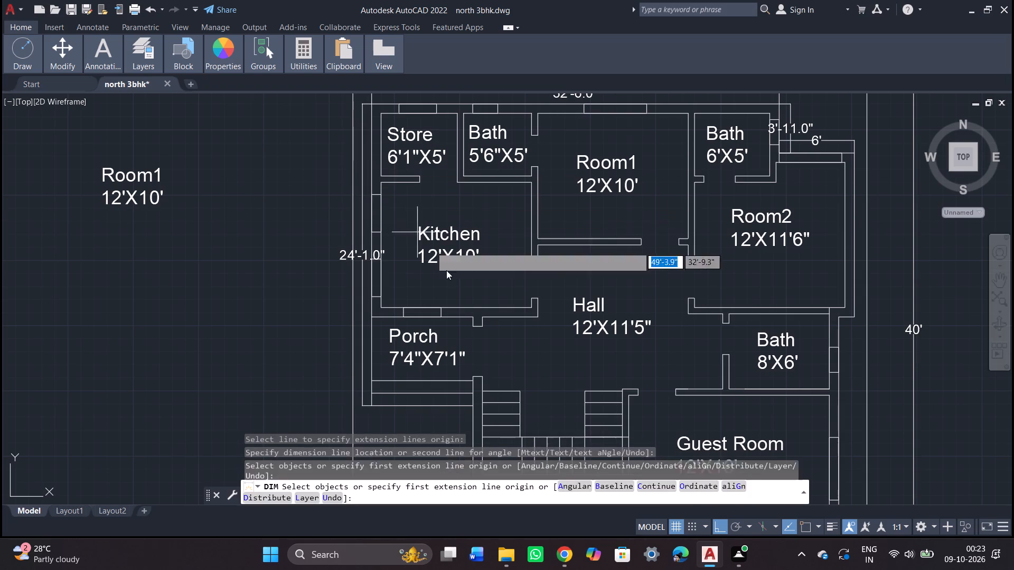
# Dimension the outer south edge running from the 5'8"X4'9" Porch steps to the Guest Room, placing the dimension between it and the plot boundary.
pyautogui.moveTo(475, 410); pyautogui.dragTo(481, 287, button='middle')
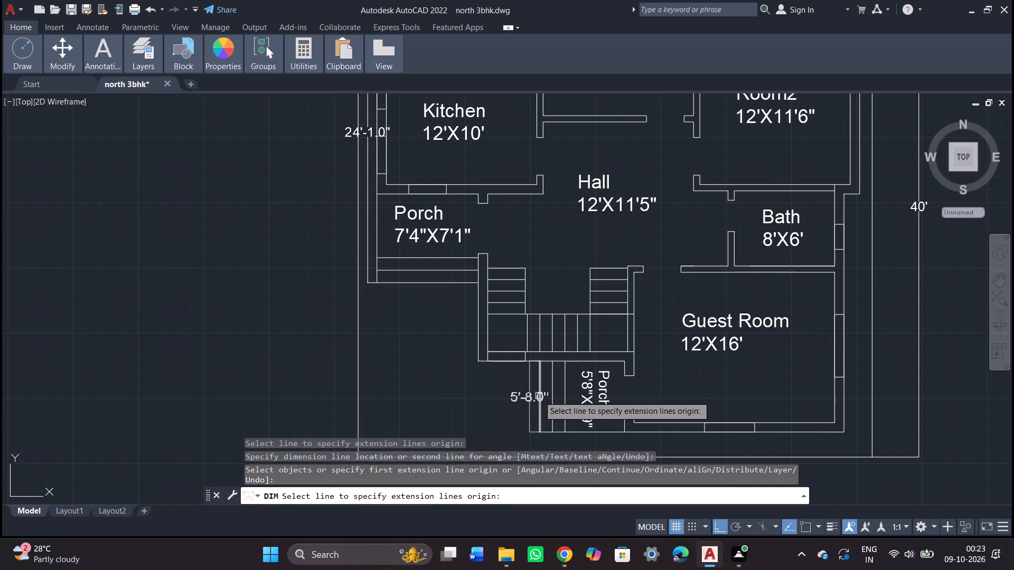
pyautogui.moveTo(539, 396); pyautogui.dragTo(528, 278, button='middle')
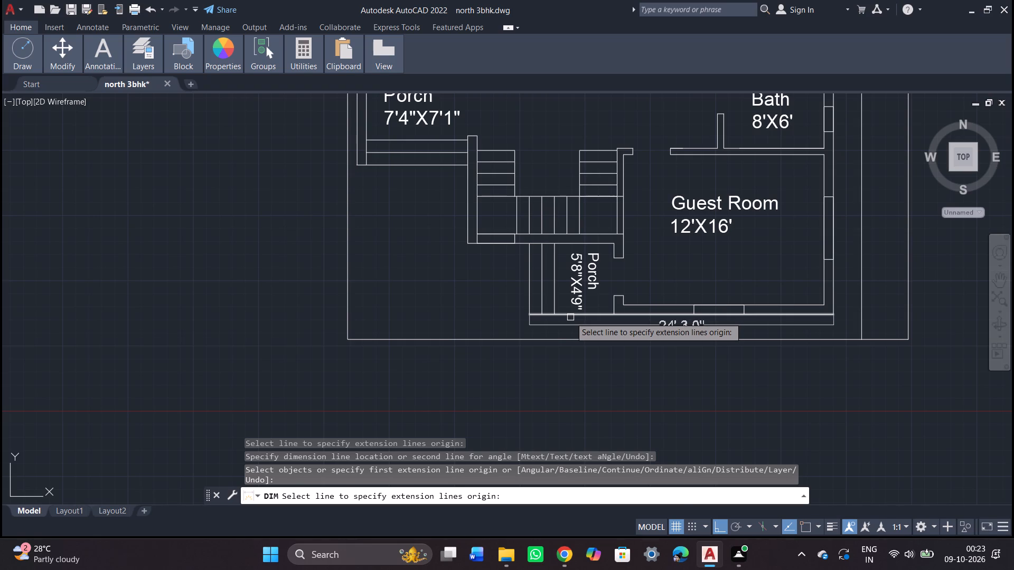
pyautogui.click(570, 317)
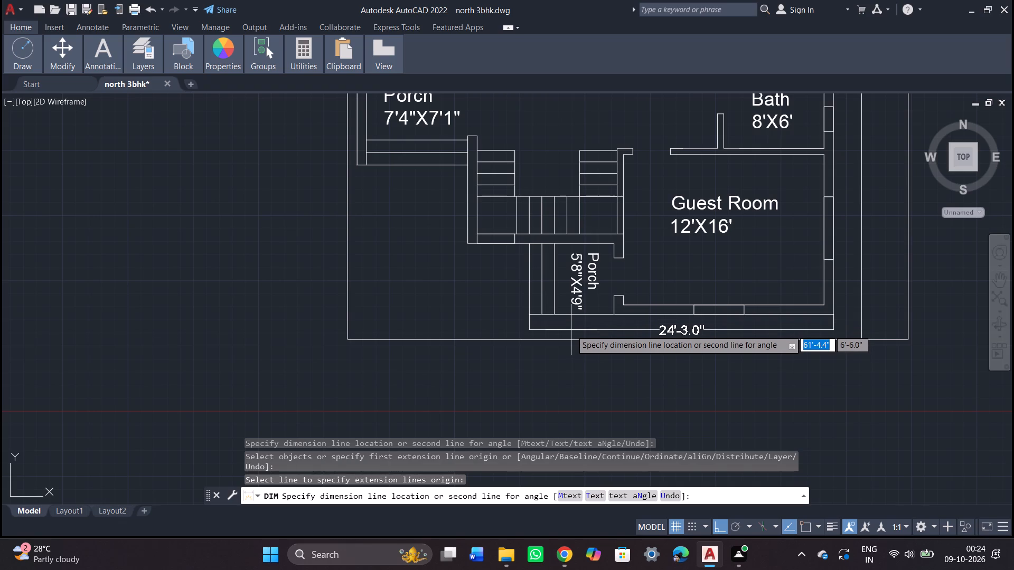
pyautogui.click(571, 330)
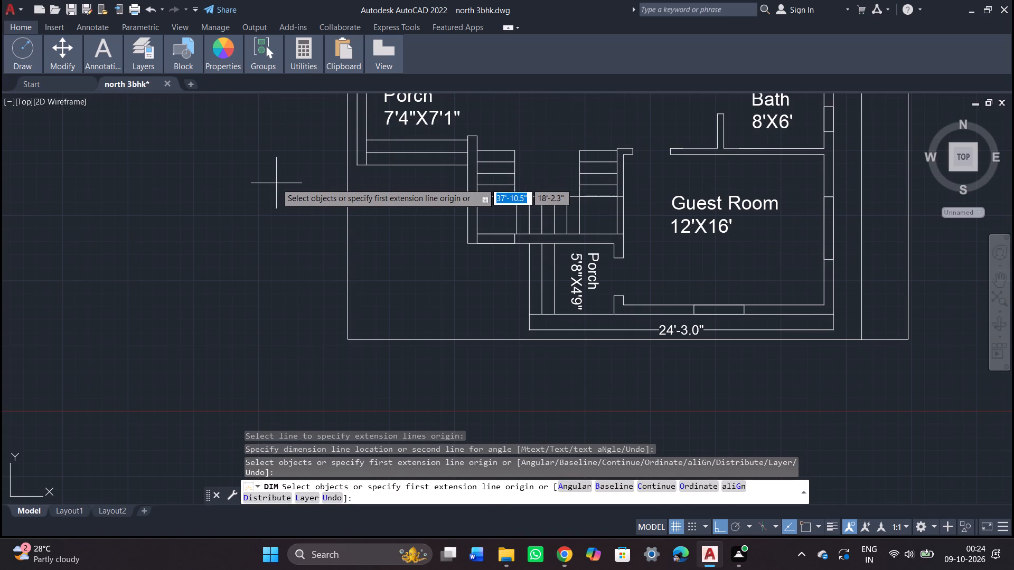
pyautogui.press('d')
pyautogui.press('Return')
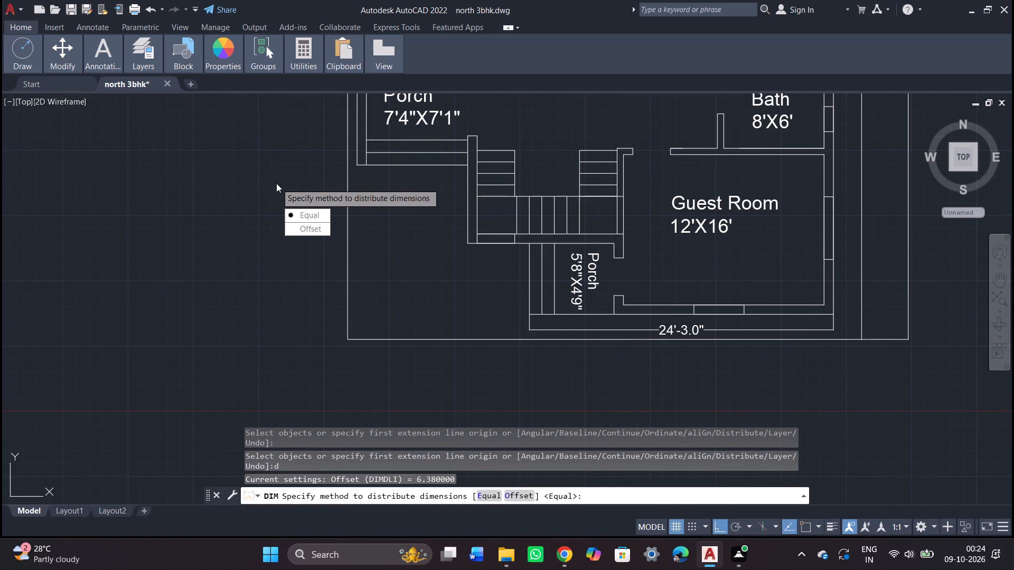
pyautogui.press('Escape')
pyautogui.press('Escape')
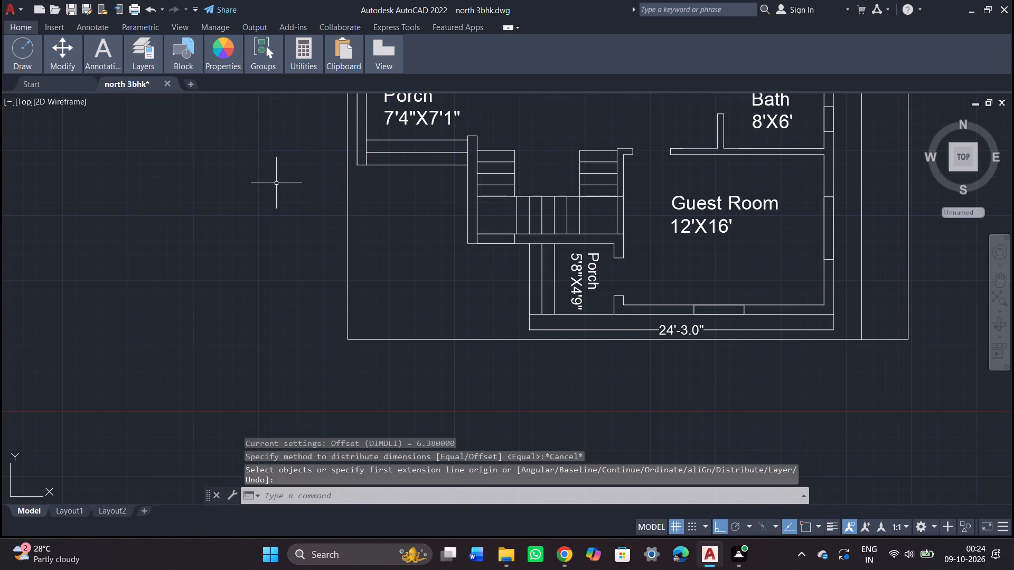
# Modify the Standard dimension style to an arrow size of 0'-9.18", make it current and close the style manager.
pyautogui.press('d')
pyautogui.press('Return')
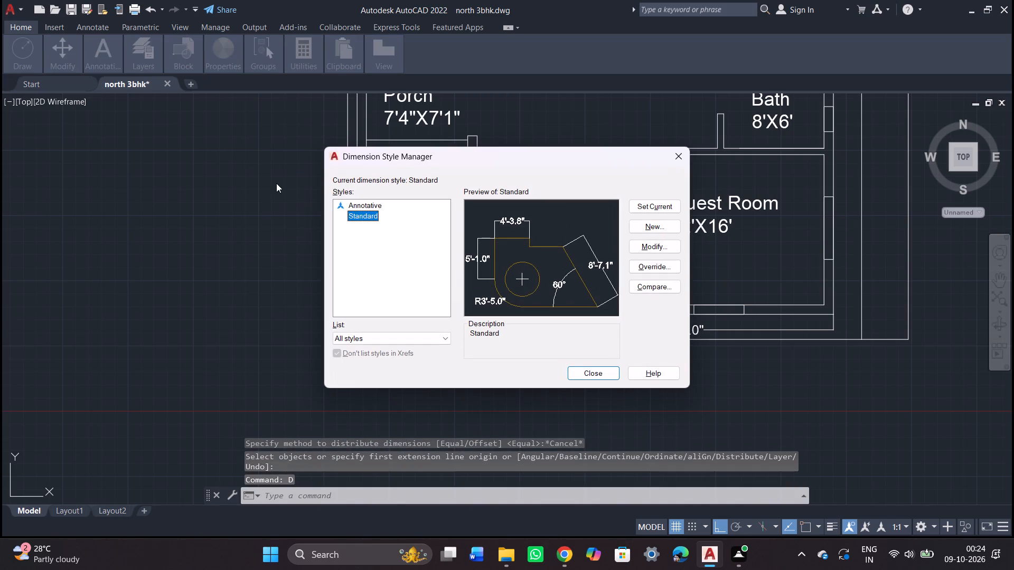
pyautogui.click(656, 246)
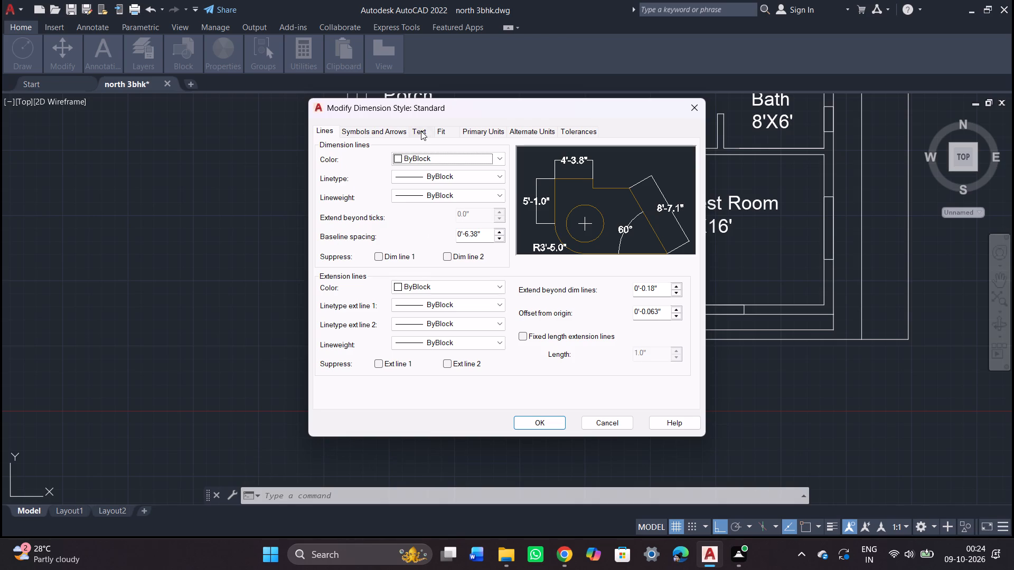
pyautogui.click(380, 126)
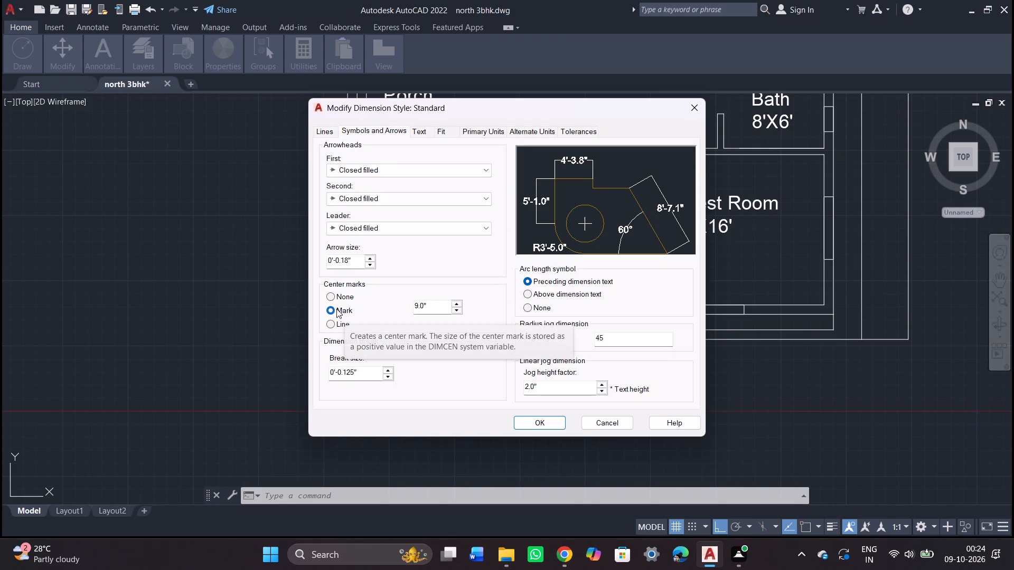
pyautogui.click(370, 255)
pyautogui.tripleClick(370, 255)
pyautogui.tripleClick(370, 255)
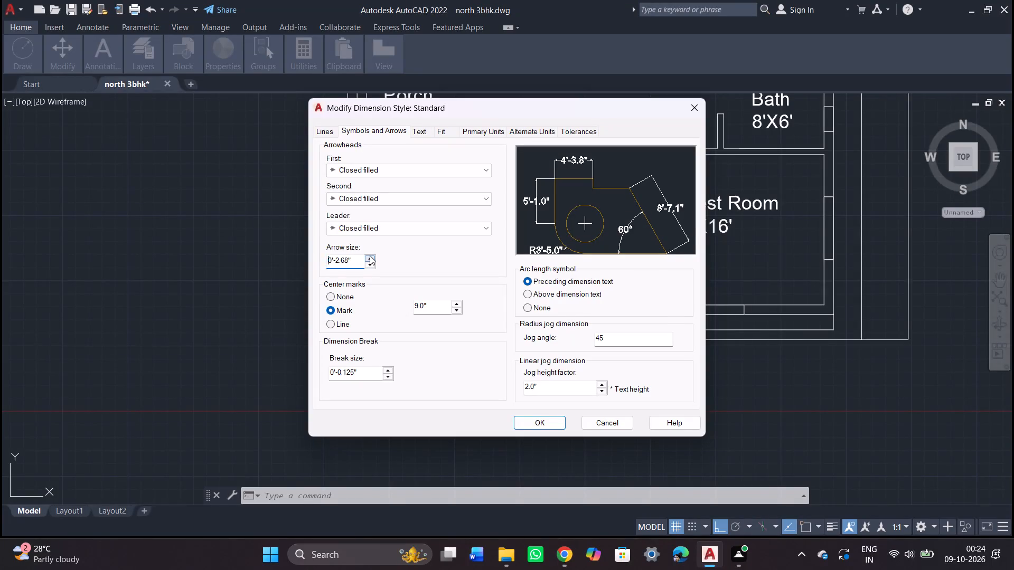
pyautogui.tripleClick(370, 255)
pyautogui.click(370, 255)
pyautogui.tripleClick(370, 255)
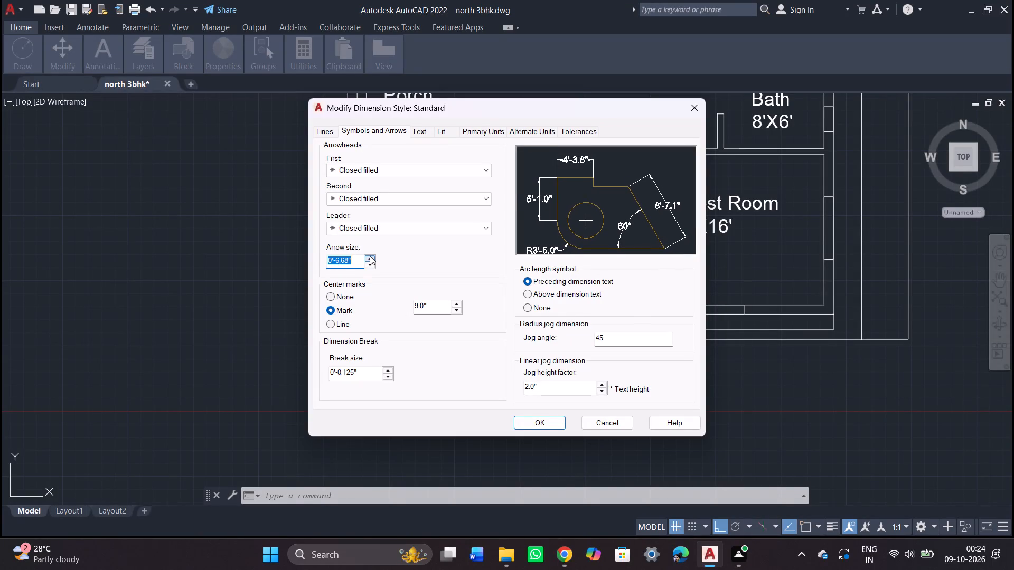
pyautogui.click(370, 255)
pyautogui.click(370, 255)
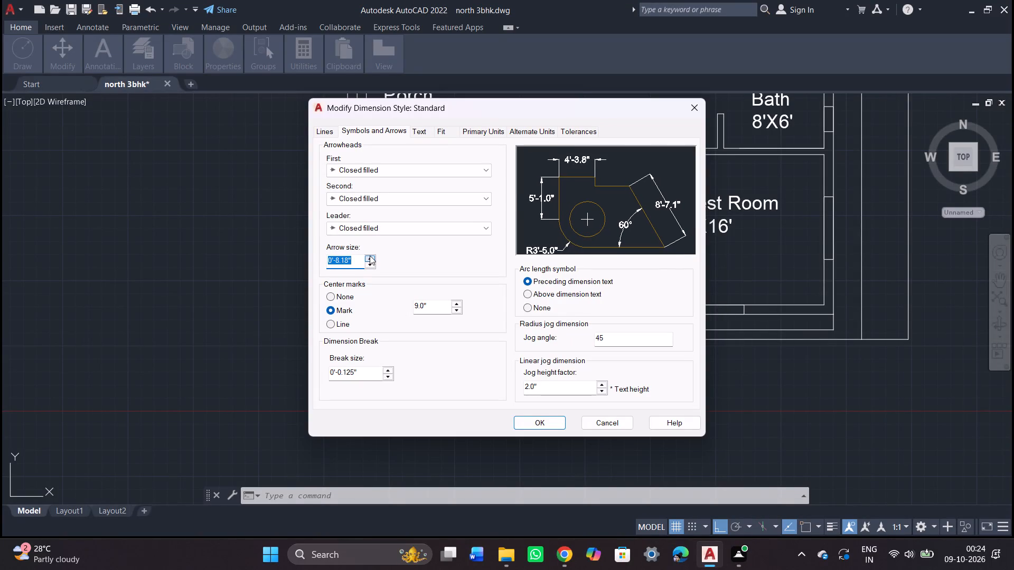
pyautogui.click(370, 255)
pyautogui.click(370, 255)
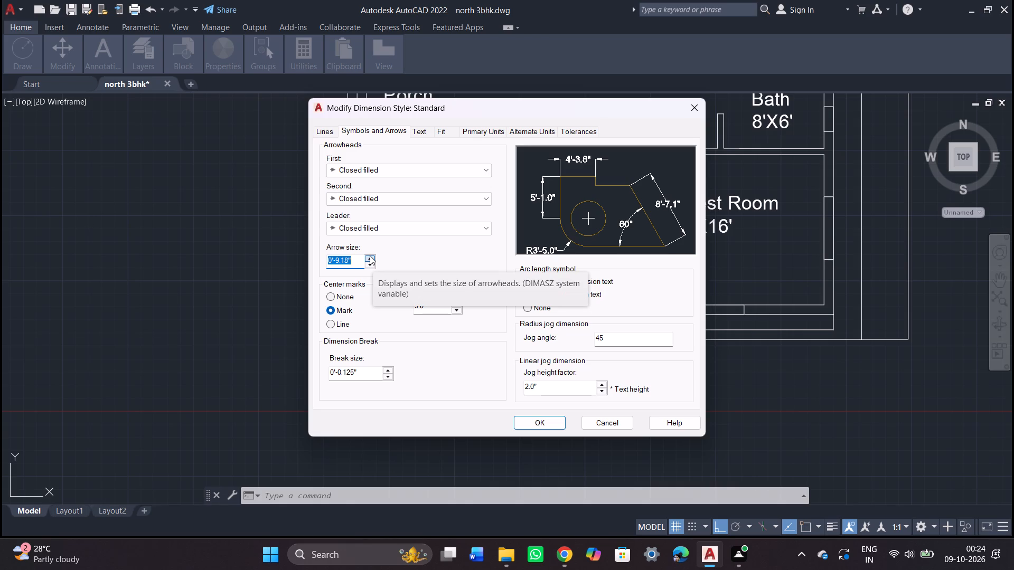
pyautogui.click(419, 260)
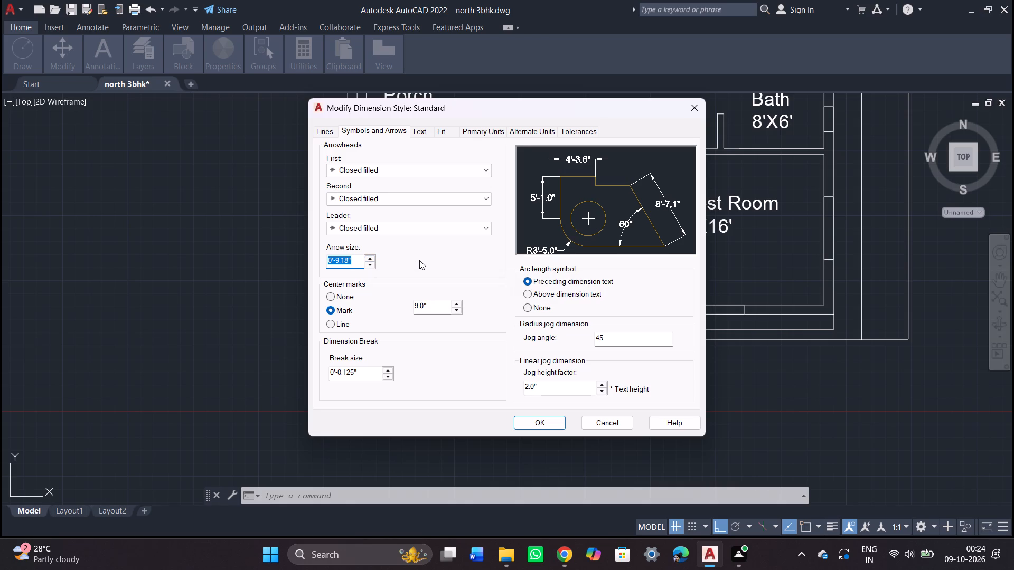
pyautogui.click(546, 422)
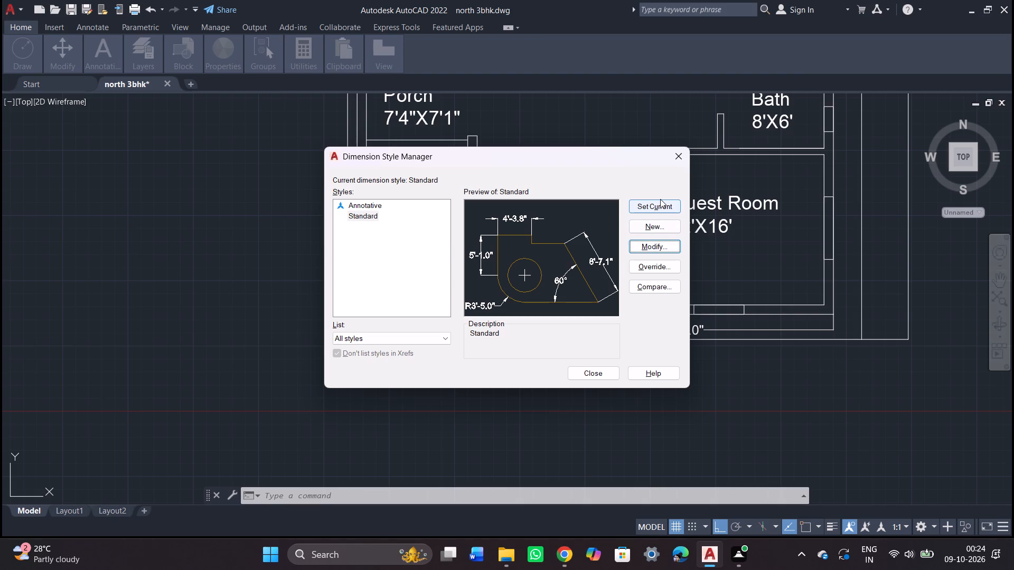
pyautogui.click(660, 199)
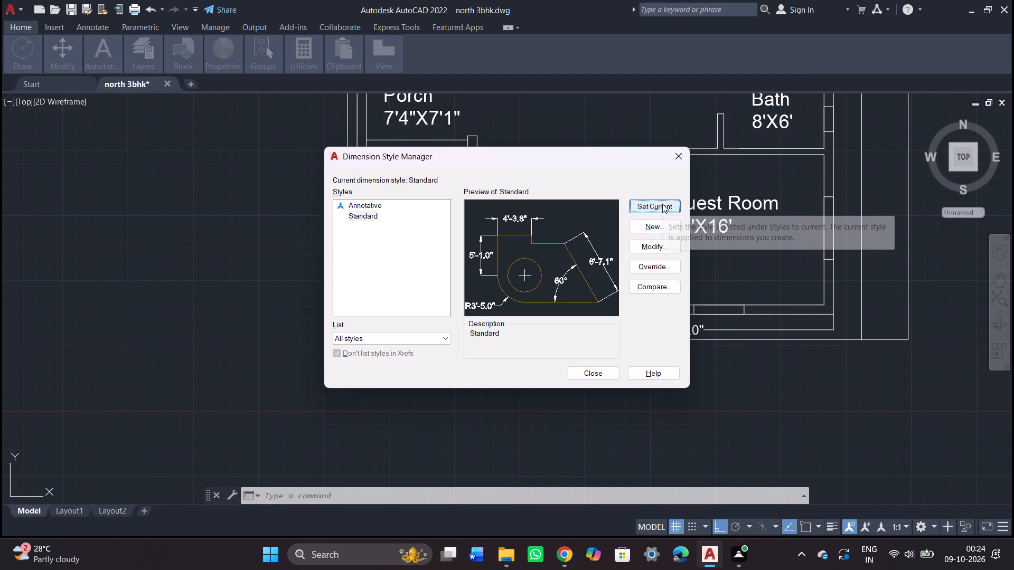
pyautogui.click(663, 205)
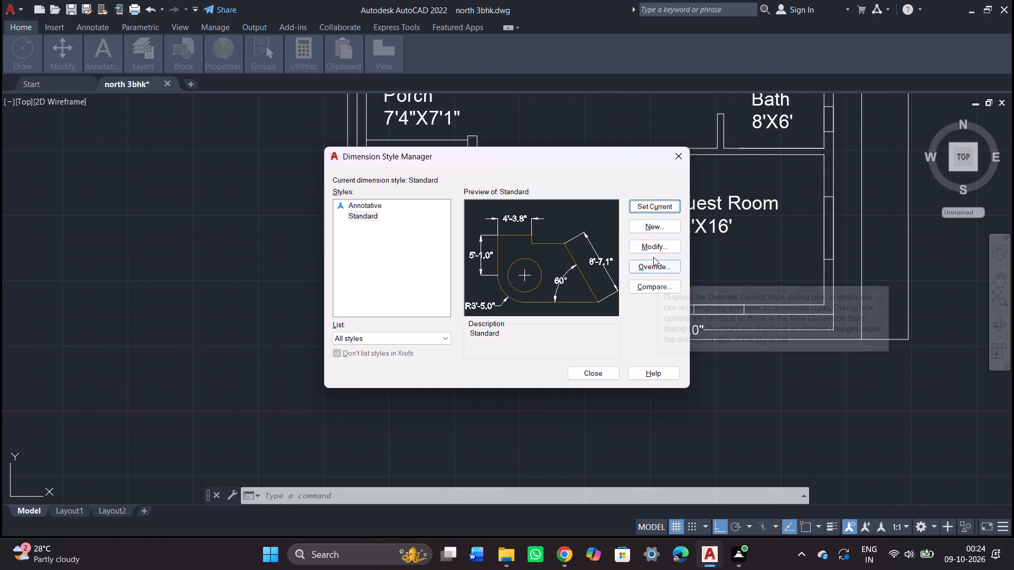
pyautogui.click(597, 374)
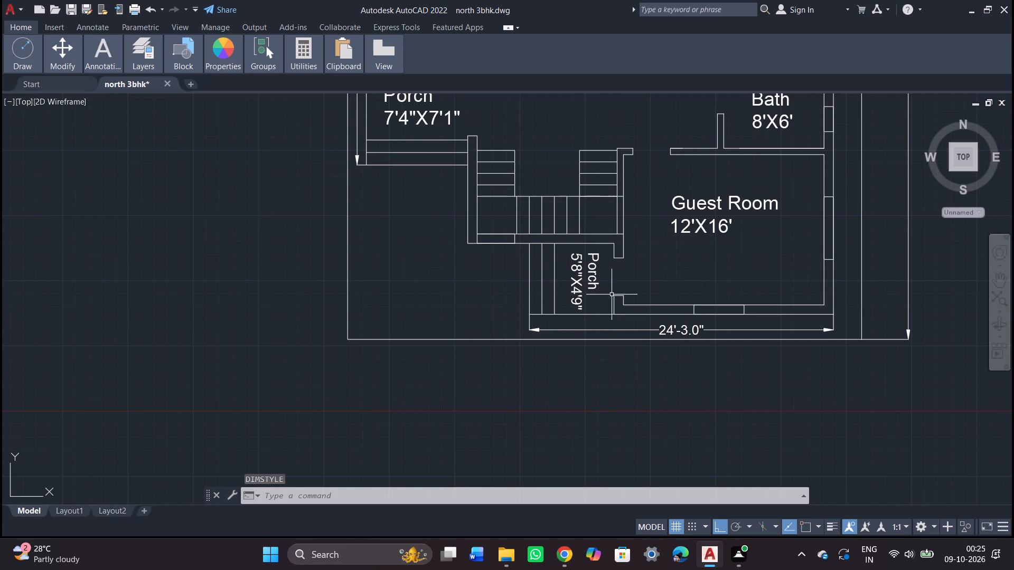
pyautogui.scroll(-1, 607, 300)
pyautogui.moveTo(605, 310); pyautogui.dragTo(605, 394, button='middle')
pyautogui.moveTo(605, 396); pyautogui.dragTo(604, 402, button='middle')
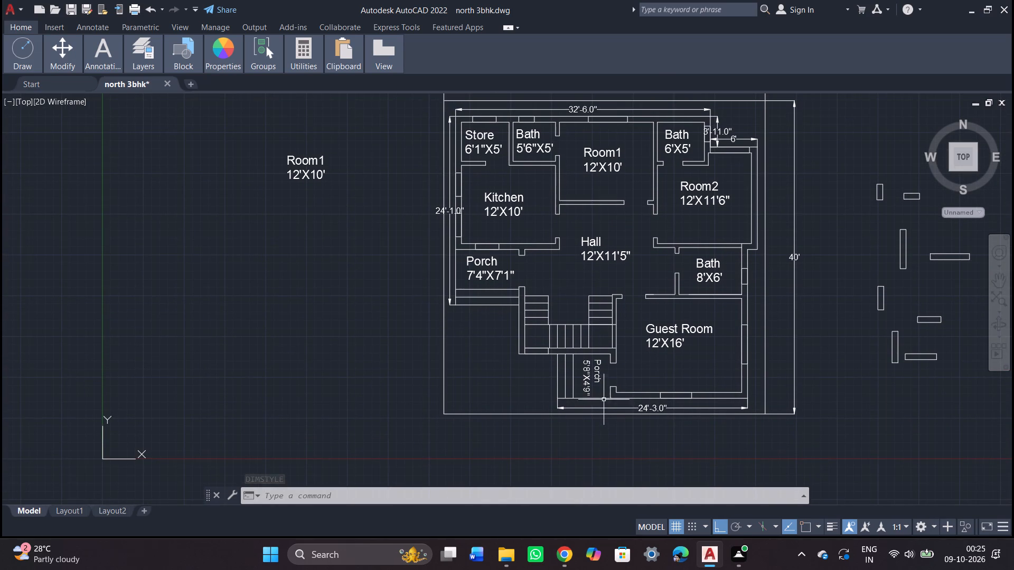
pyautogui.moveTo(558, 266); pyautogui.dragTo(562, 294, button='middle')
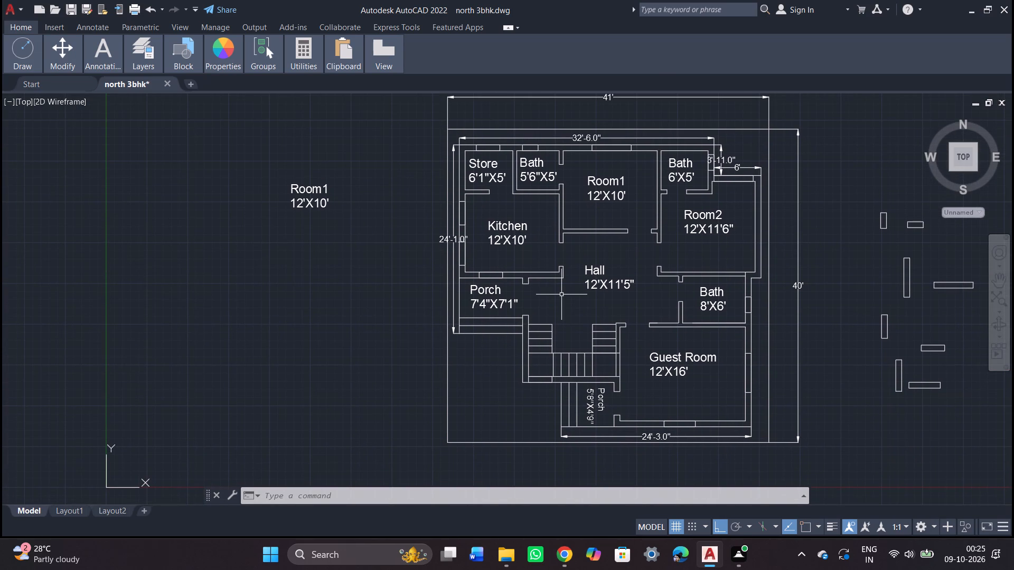
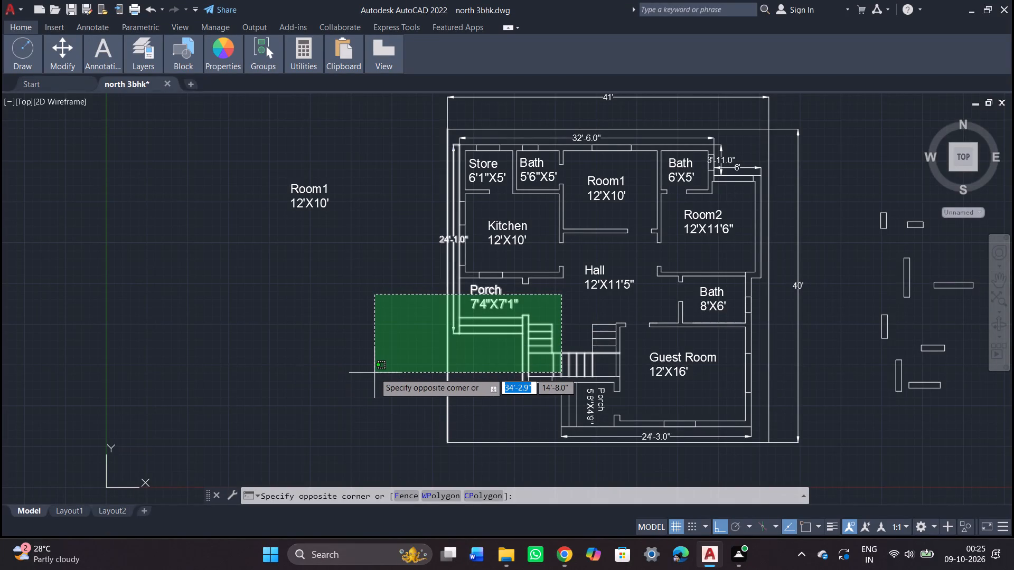
# Clear the open selection window and save the dimensioned north 3bhk drawing.
pyautogui.press('Escape')
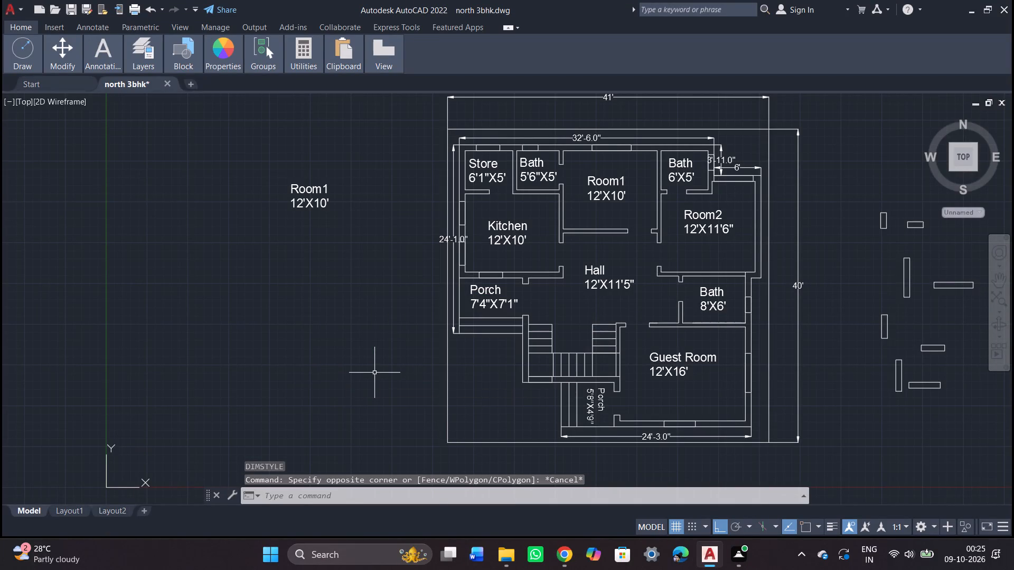
pyautogui.hotkey('ctrl', 's')
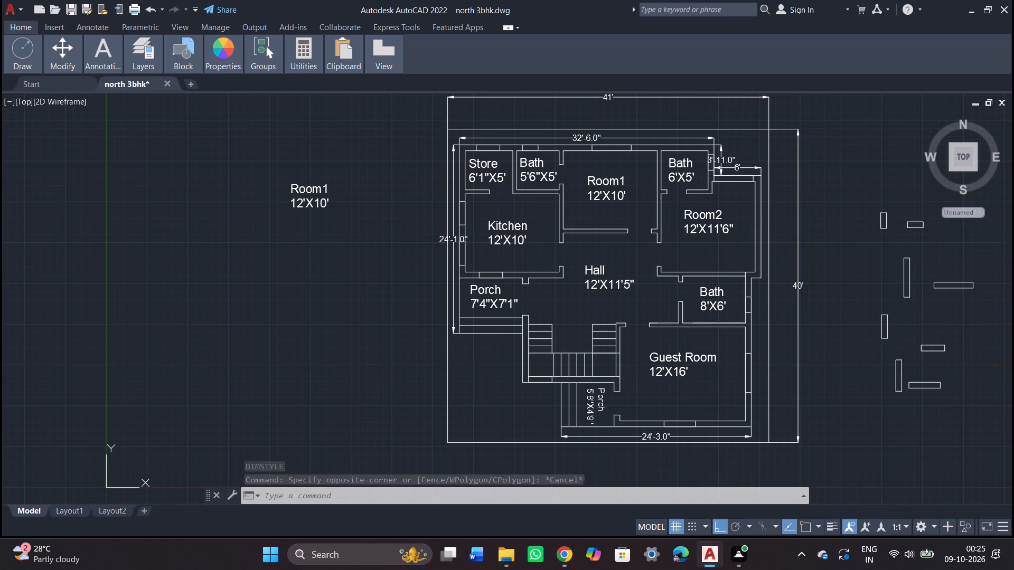
pyautogui.hotkey('ctrl', 's')
pyautogui.hotkey('ctrl', 's')
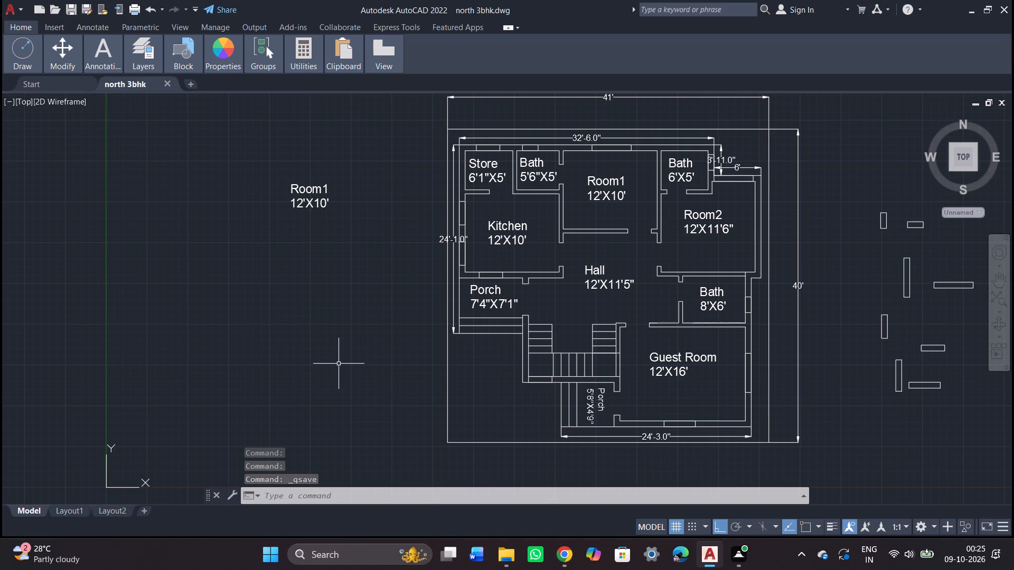
# Erase the spare Room1 12'X10' label west of the plot and all eight loose small rectangles east of it.
pyautogui.keyDown('ctrl'); pyautogui.scroll(-1, 339, 364); pyautogui.keyUp('ctrl')
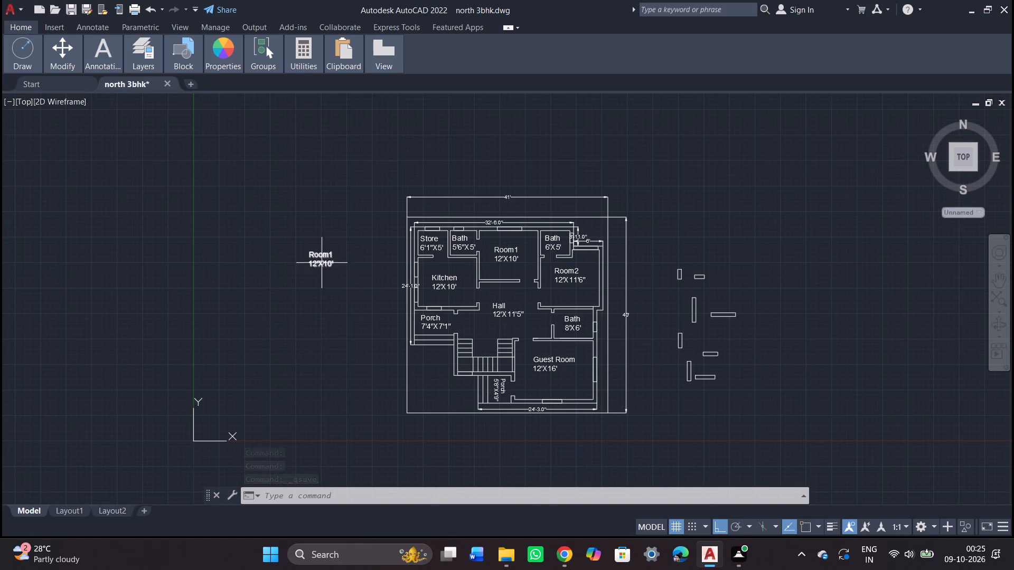
pyautogui.click(320, 260)
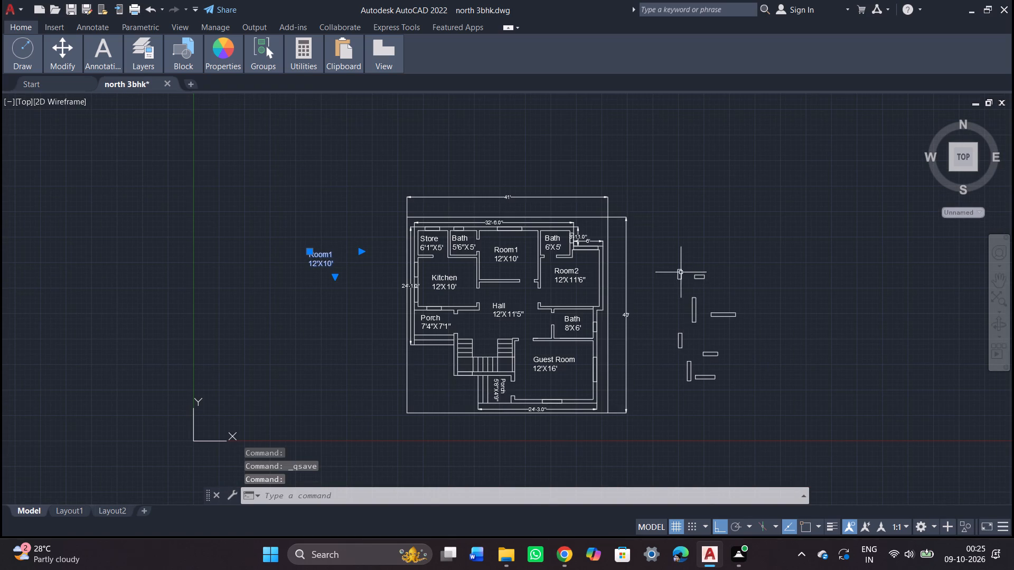
pyautogui.moveTo(669, 251); pyautogui.dragTo(768, 320)
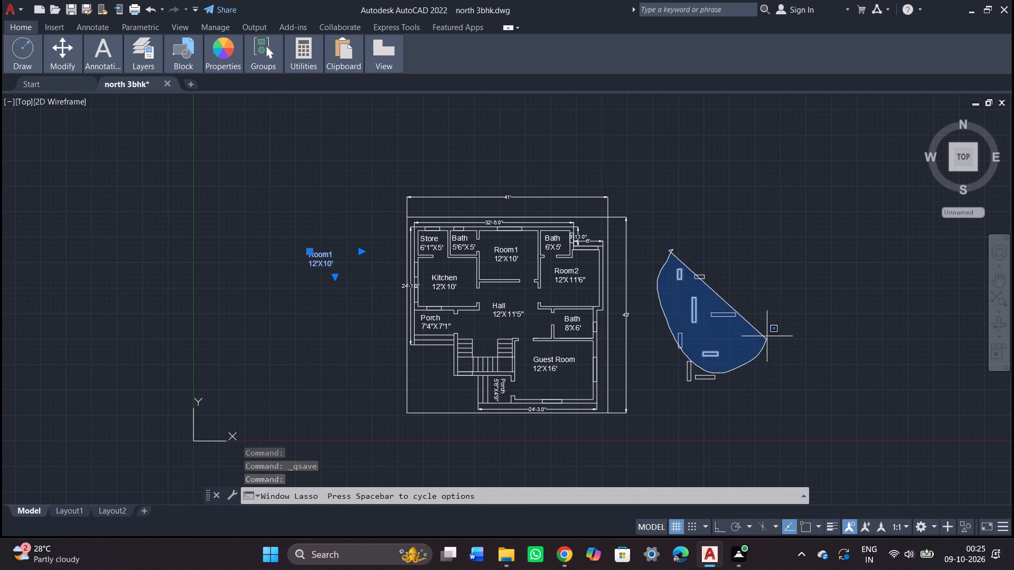
pyautogui.moveTo(768, 320); pyautogui.dragTo(739, 282)
pyautogui.moveTo(673, 329); pyautogui.dragTo(725, 359)
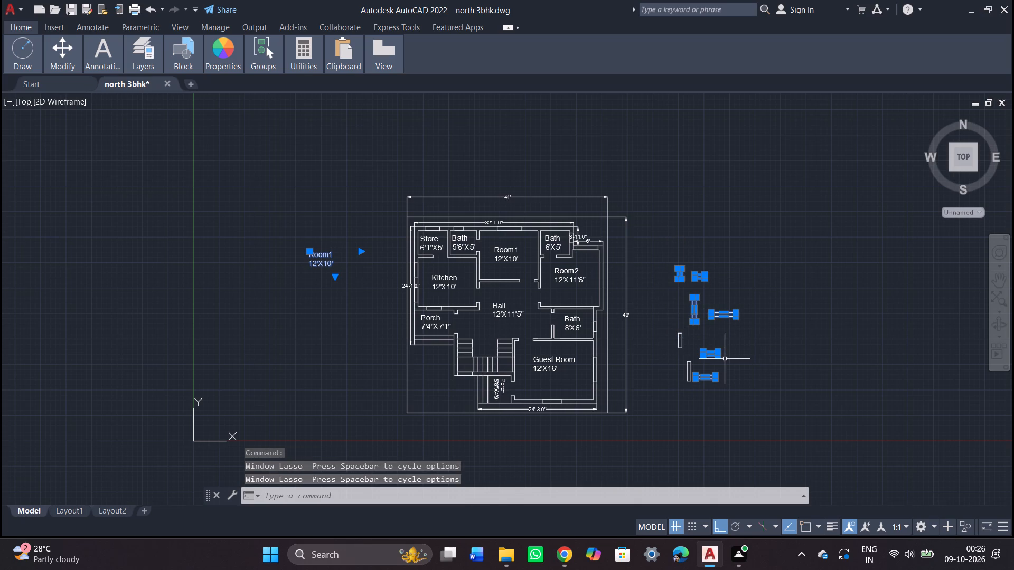
pyautogui.moveTo(755, 347); pyautogui.dragTo(674, 345)
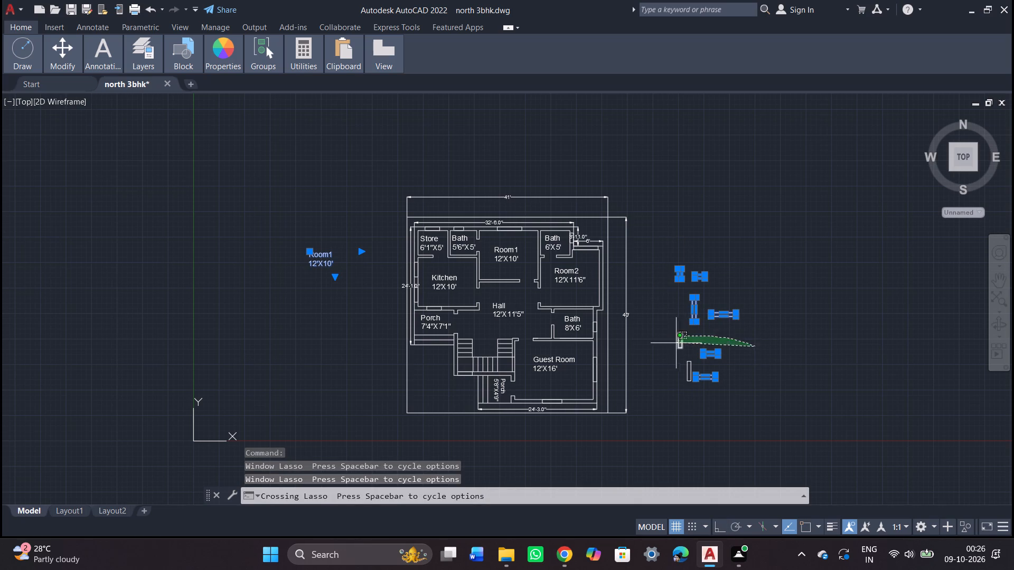
pyautogui.moveTo(674, 345); pyautogui.dragTo(689, 393)
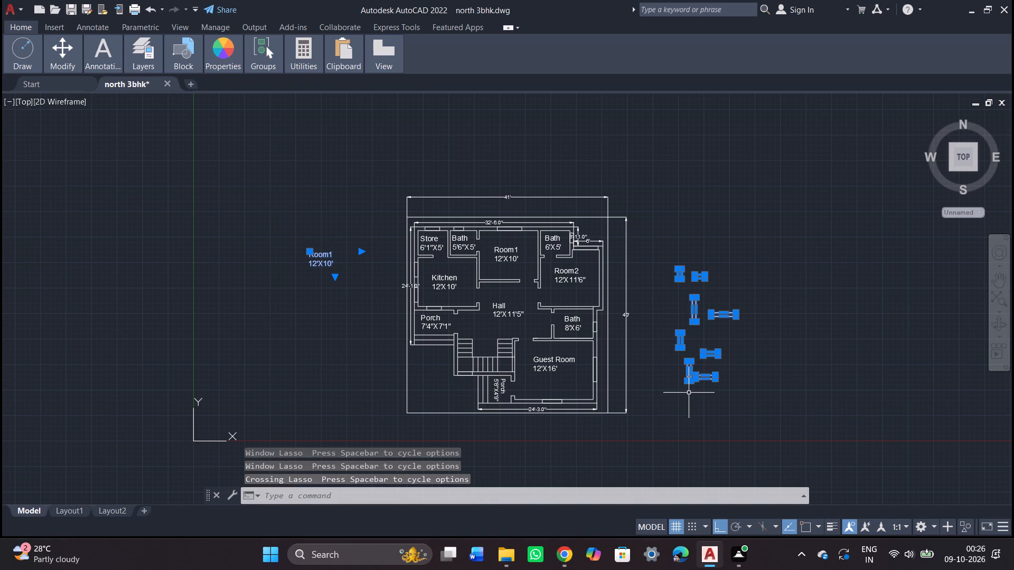
pyautogui.press('Delete')
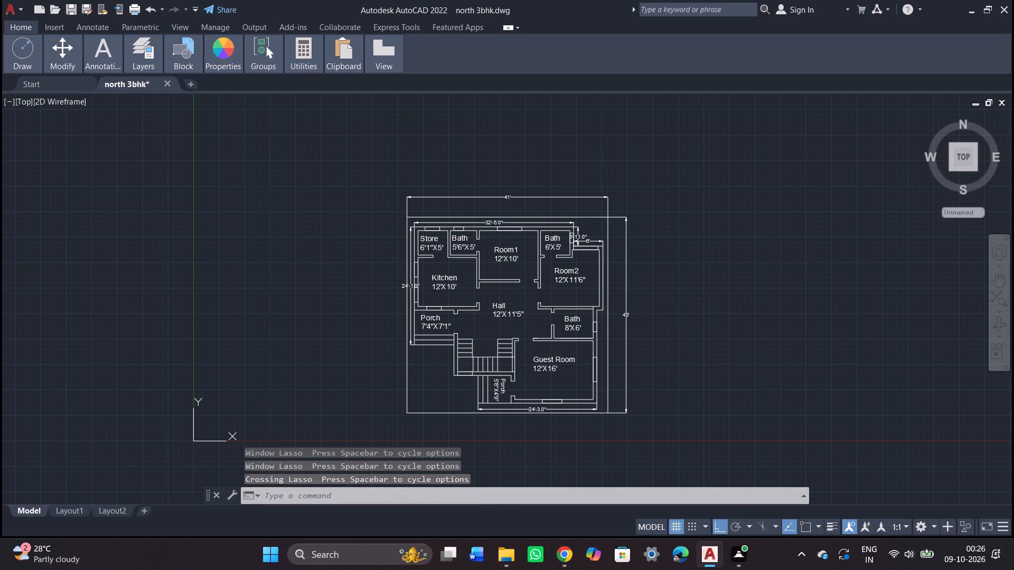
# Save the cleaned-up north 3bhk drawing.
pyautogui.hotkey('ctrl', 's')
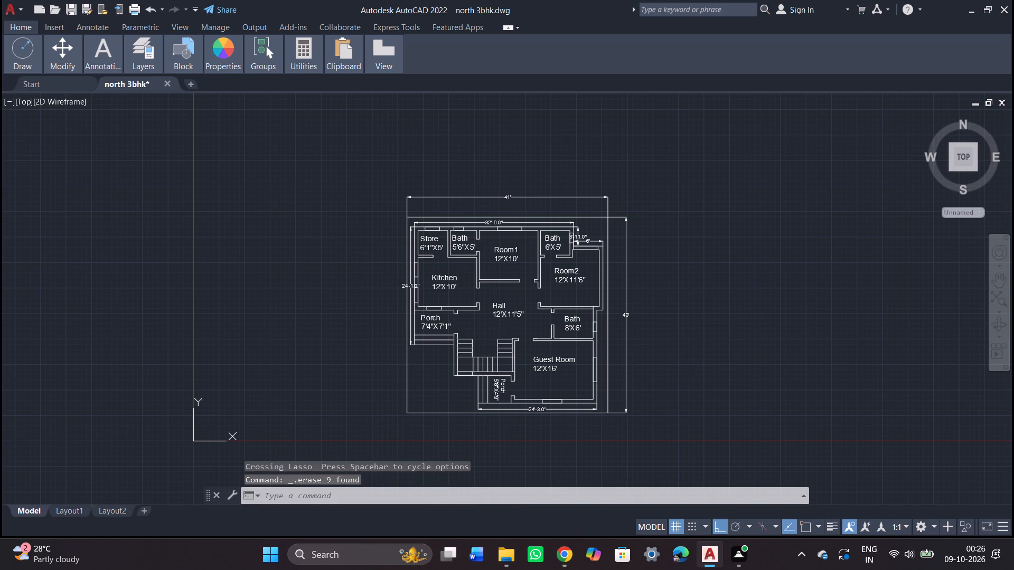
pyautogui.hotkey('ctrl', 's')
pyautogui.hotkey('ctrl', 's')
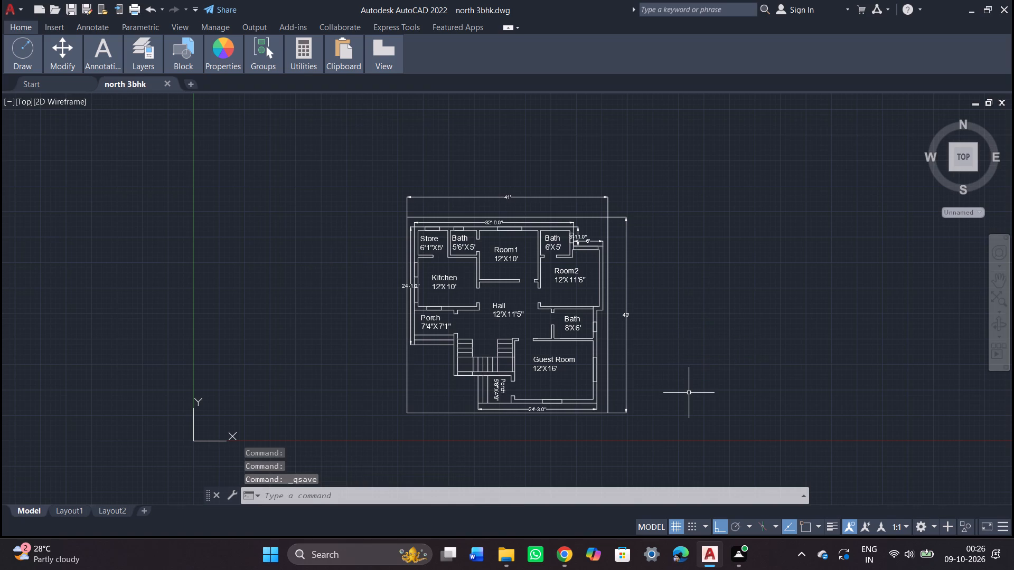
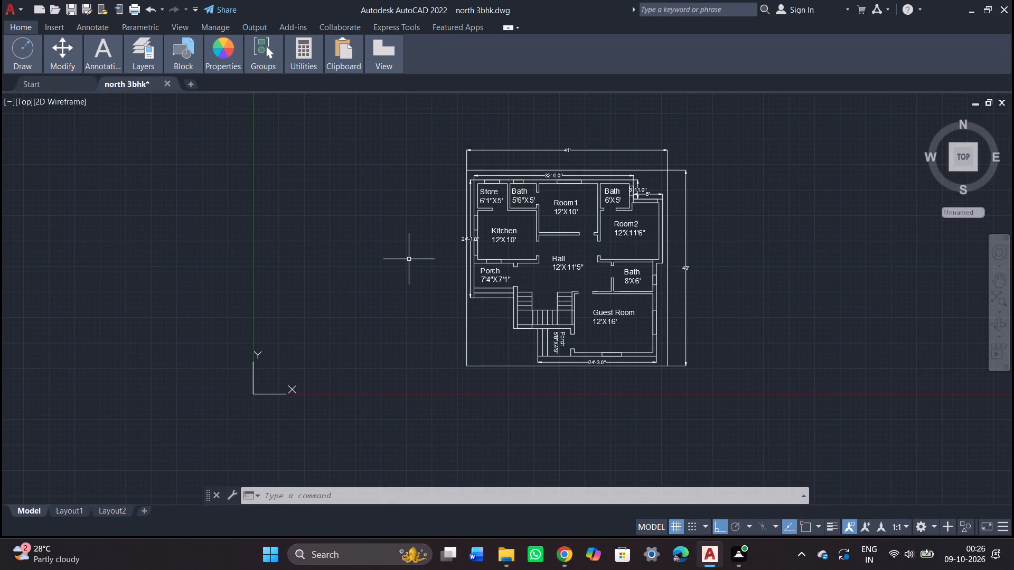
# Preview a centred DWG To PDF.pc3 plot of a window around the whole floor plan, then leave plotting.
pyautogui.hotkey('ctrl', 'p')
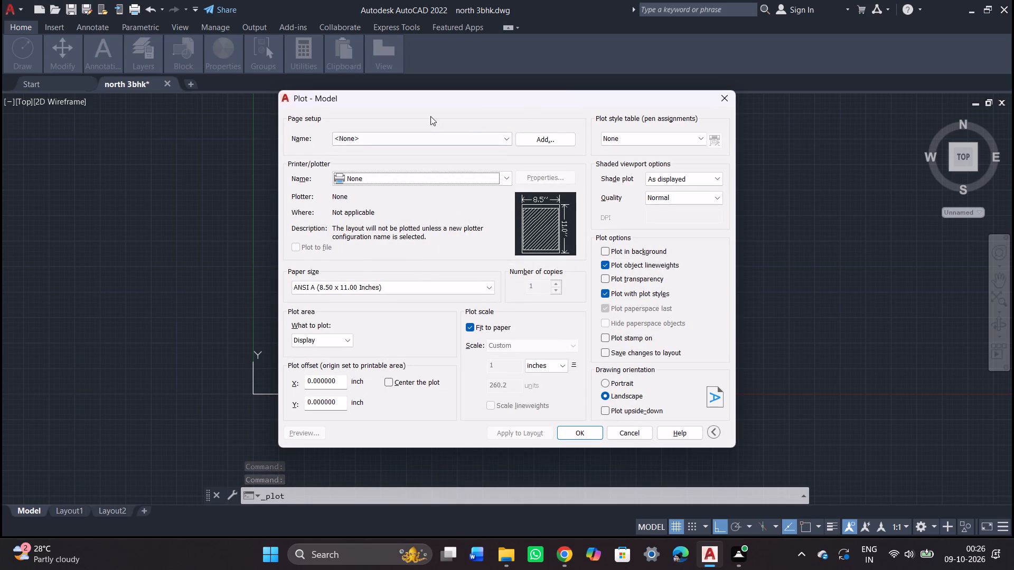
pyautogui.click(501, 180)
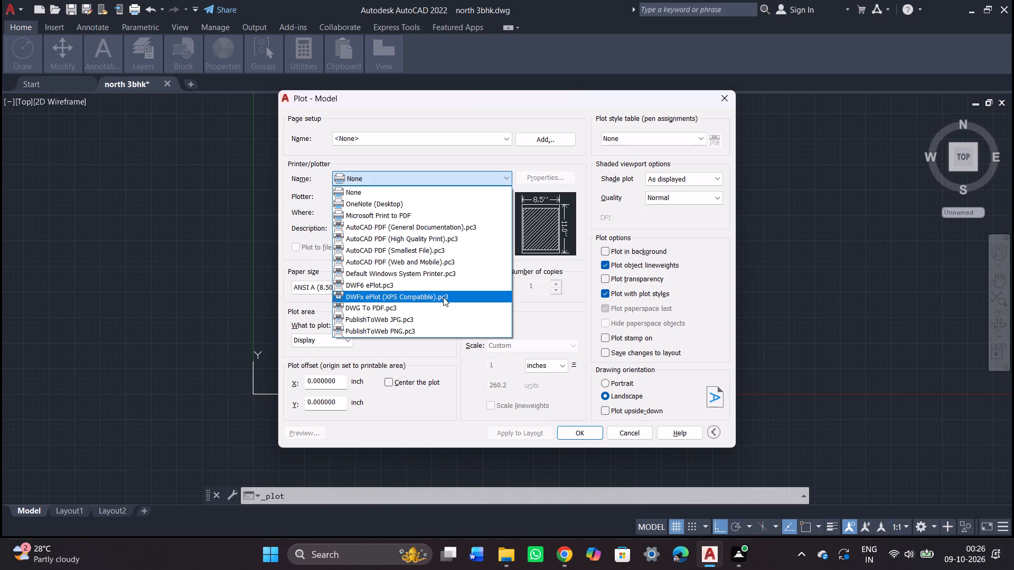
pyautogui.click(444, 309)
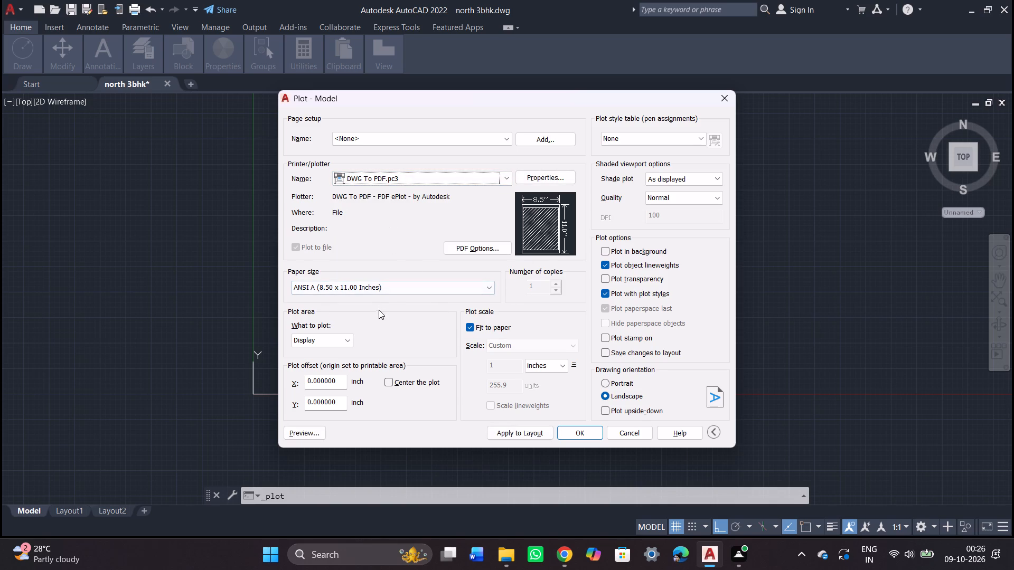
pyautogui.click(349, 342)
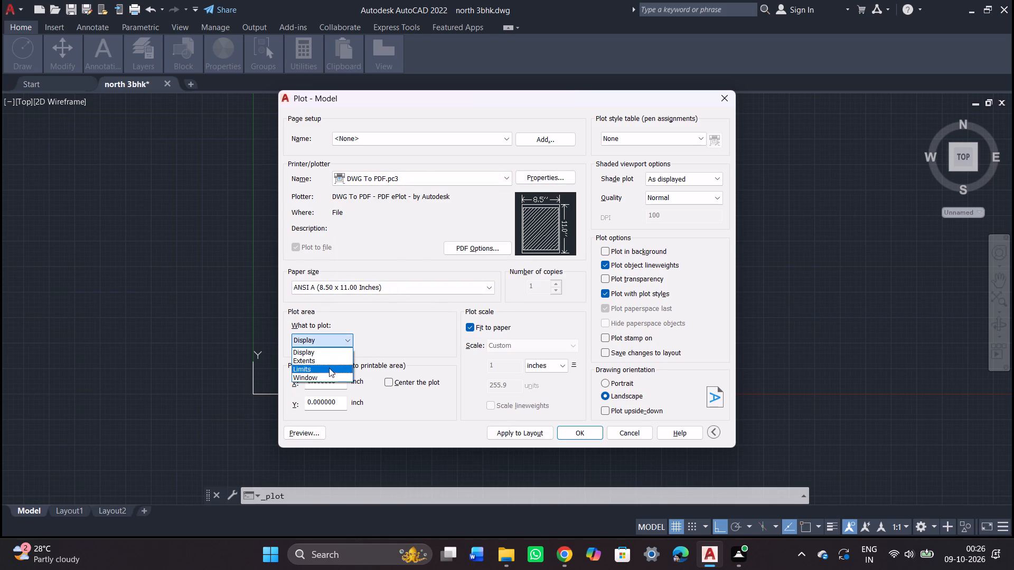
pyautogui.click(328, 375)
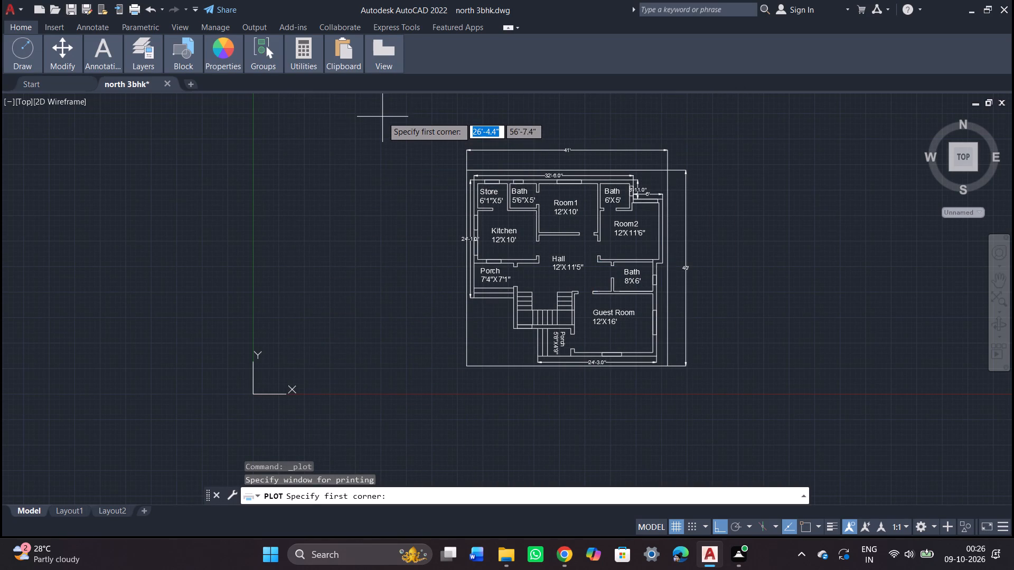
pyautogui.click(382, 115)
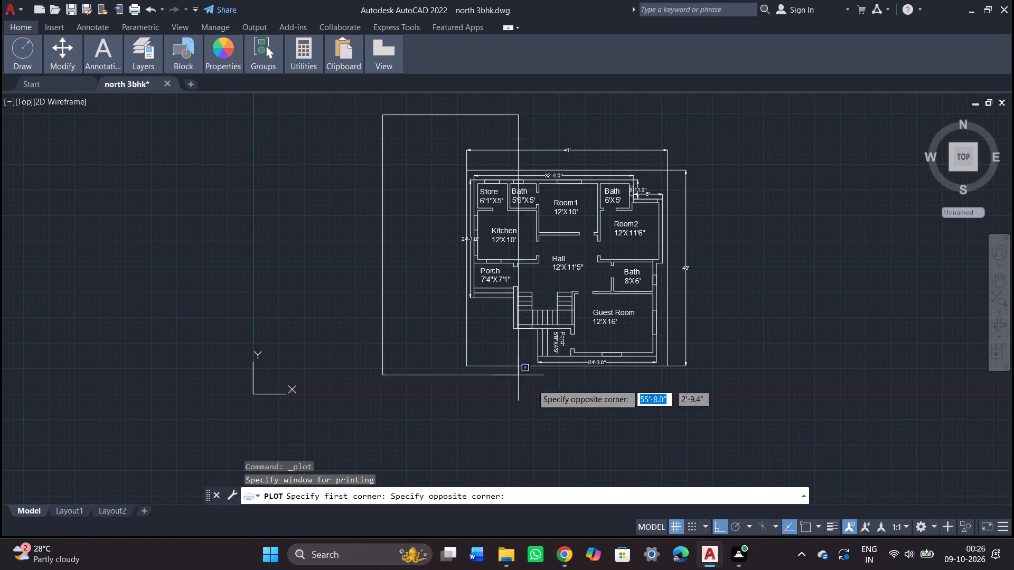
pyautogui.click(758, 411)
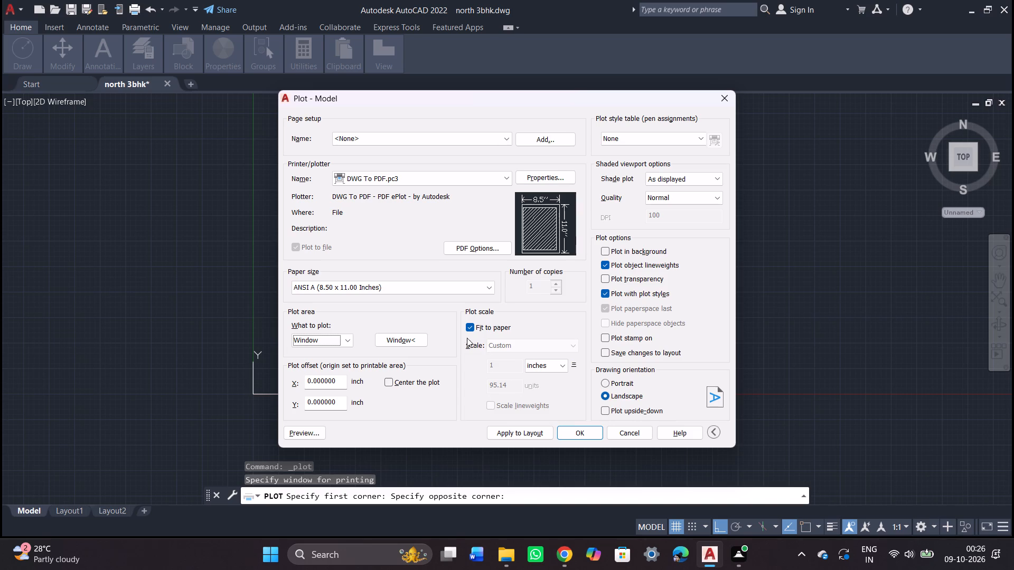
pyautogui.click(389, 379)
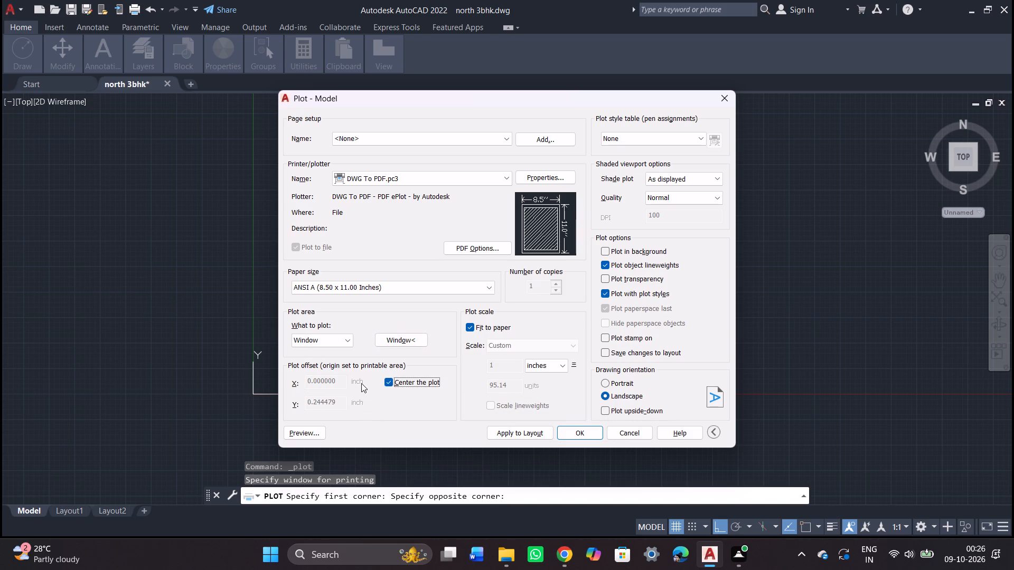
pyautogui.click(315, 432)
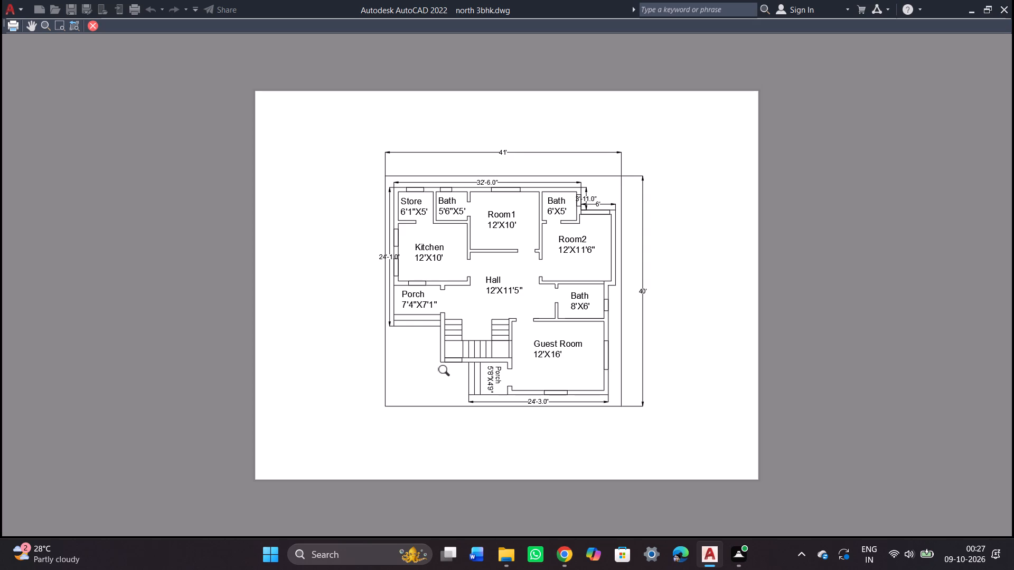
pyautogui.press('Escape')
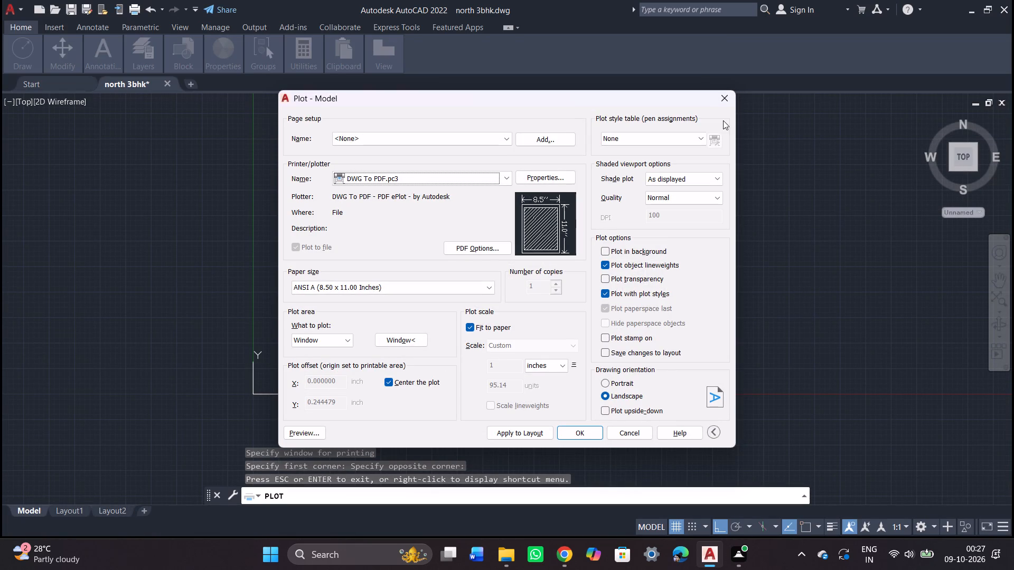
pyautogui.click(722, 100)
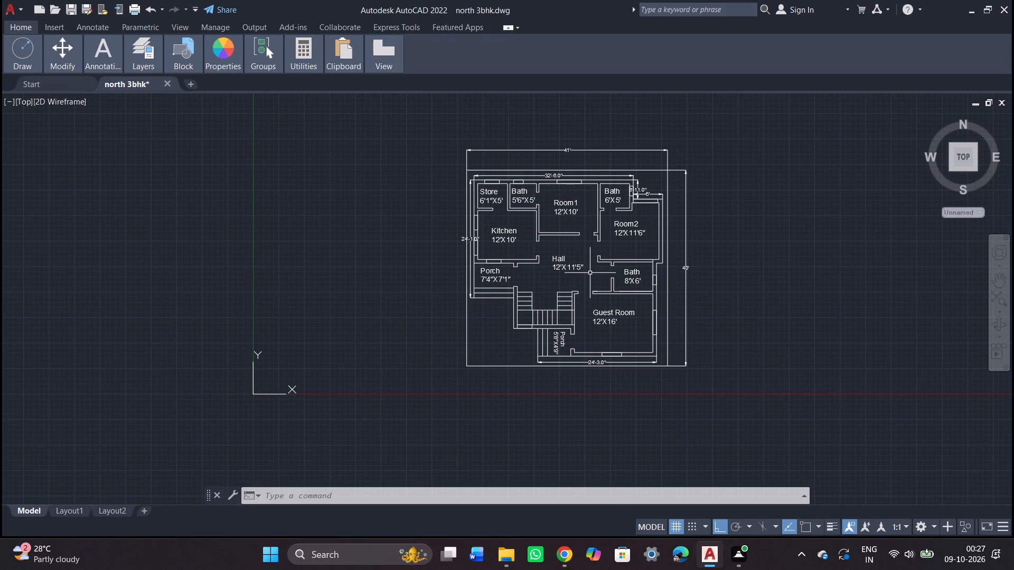
# Copy the Room1 12'X10' label and paste the copy above the plan, north of the 41' dimension.
pyautogui.moveTo(819, 222); pyautogui.dragTo(810, 324, button='middle')
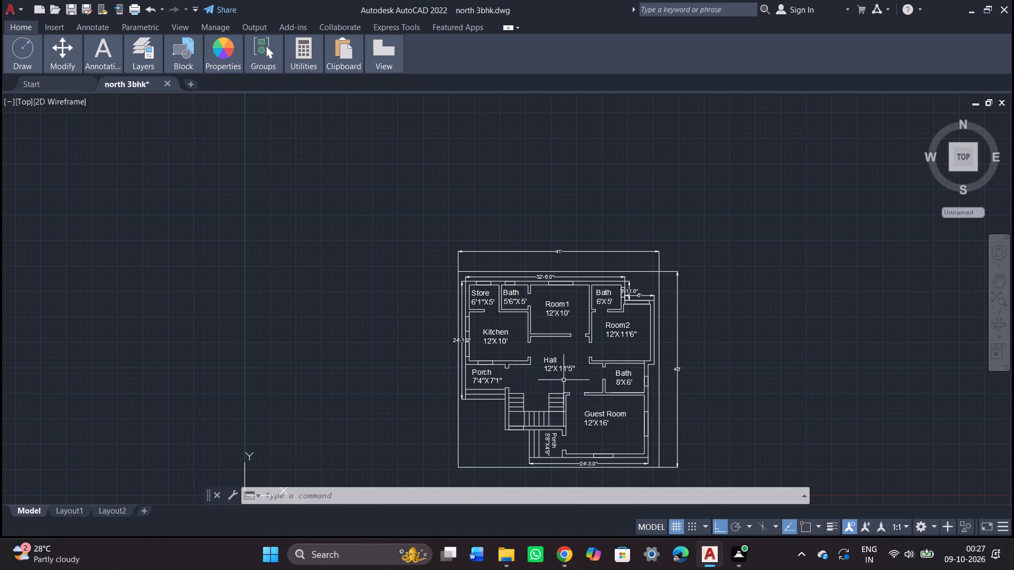
pyautogui.click(557, 312)
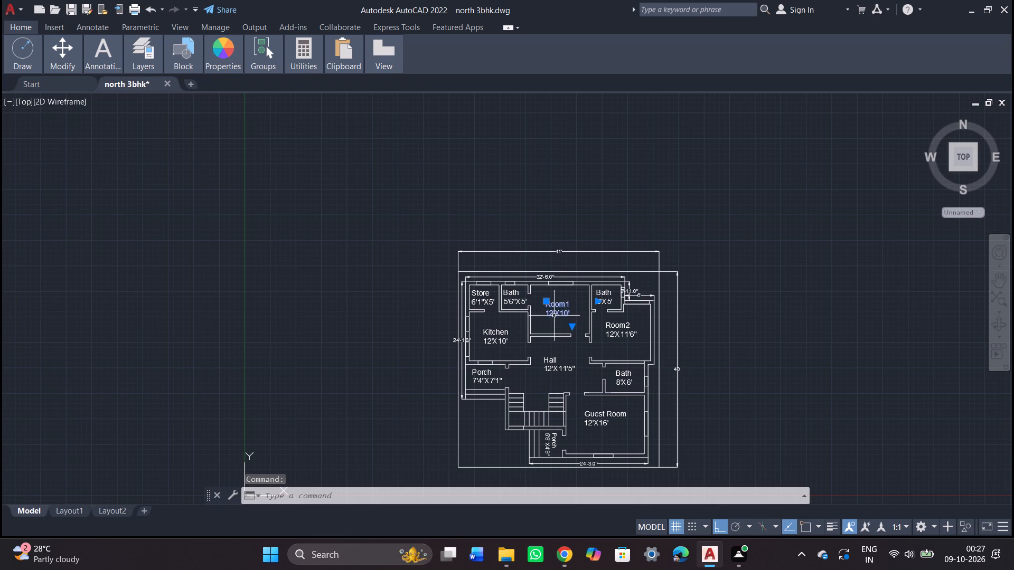
pyautogui.hotkey('ctrl', 'c')
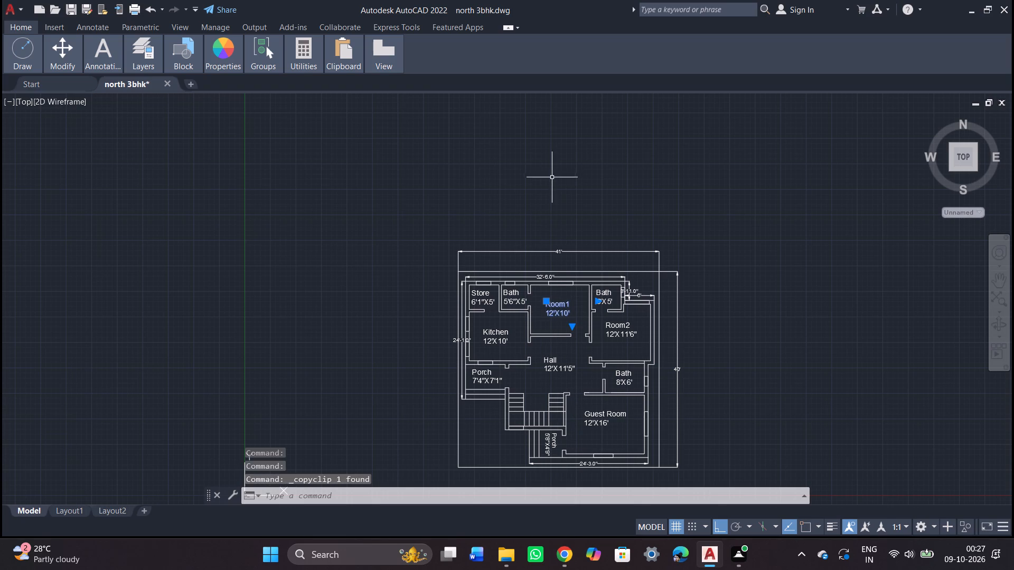
pyautogui.hotkey('ctrl', 'v')
pyautogui.click(529, 179)
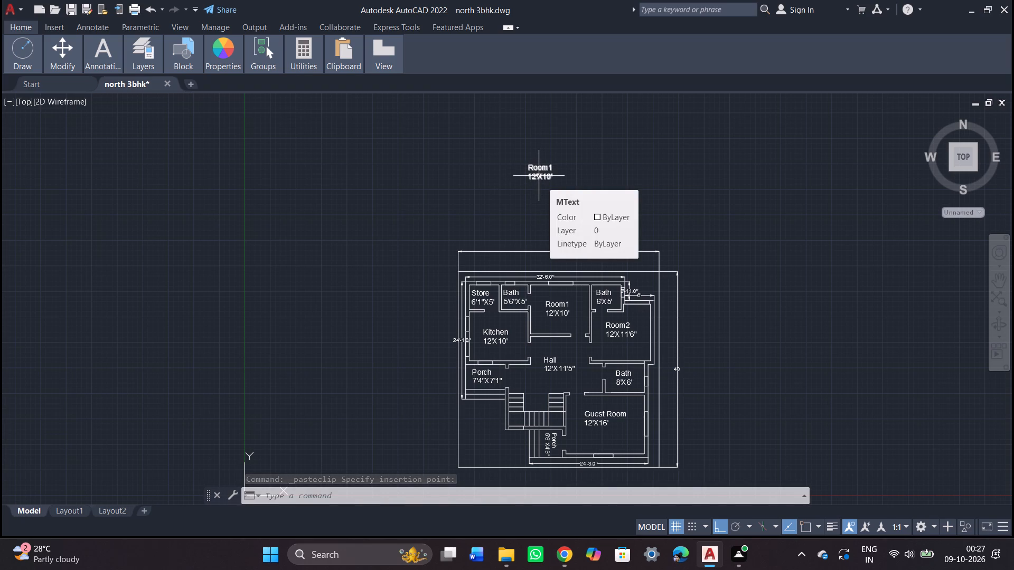
# Replace all text in the copied label above the plan with "North facing".
pyautogui.doubleClick(539, 176)
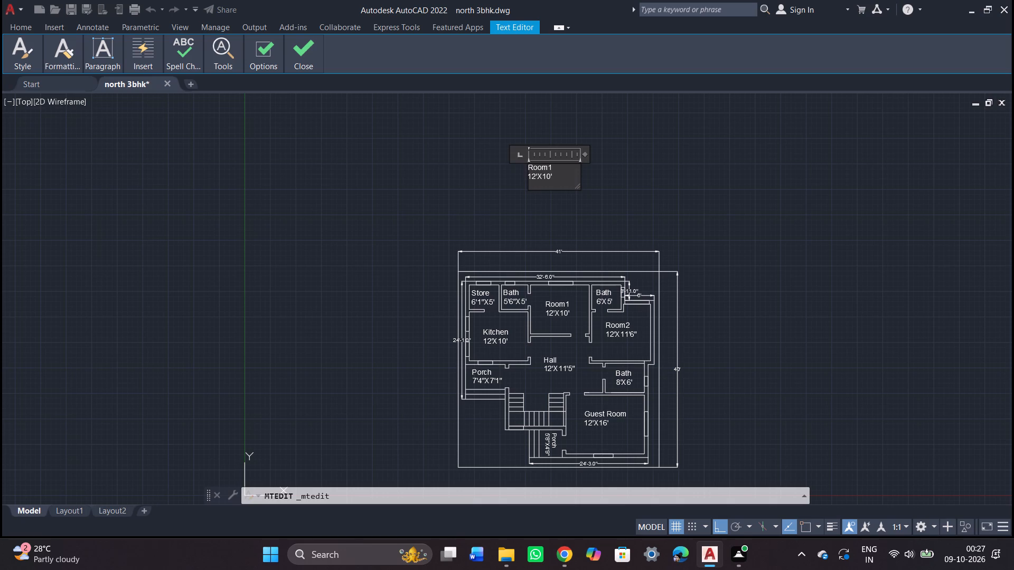
pyautogui.click(555, 175)
pyautogui.press('BackSpace')
pyautogui.press('BackSpace')
pyautogui.press('BackSpace')
pyautogui.press('BackSpace')
pyautogui.press('BackSpace')
pyautogui.press('BackSpace')
pyautogui.press('BackSpace')
pyautogui.press('BackSpace')
pyautogui.press('BackSpace')
pyautogui.press('BackSpace')
pyautogui.press('BackSpace')
pyautogui.press('BackSpace')
pyautogui.press('BackSpace')
pyautogui.press('BackSpace')
pyautogui.press('BackSpace')
pyautogui.press('BackSpace')
pyautogui.press('BackSpace')
pyautogui.press('BackSpace')
pyautogui.press('BackSpace')
pyautogui.press('BackSpace')
pyautogui.hotkey('shift', 'n')
pyautogui.write('orth')
pyautogui.press('space')
pyautogui.write('faci')
pyautogui.write('ng')
pyautogui.press('space')
# Insert "3BHK" before "North facing" and widen the text frame so the title fits on one line.
pyautogui.press('Left')
pyautogui.press('Left')
pyautogui.press('Left')
pyautogui.press('Left')
pyautogui.press('Left')
pyautogui.press('Left')
pyautogui.press('Left')
pyautogui.press('Left')
pyautogui.press('Right')
pyautogui.press('Right')
pyautogui.press('Right')
pyautogui.press('Right')
pyautogui.press('Right')
pyautogui.press('Right')
pyautogui.press('Right')
pyautogui.press('Left')
pyautogui.press('Left')
pyautogui.press('Left')
pyautogui.press('Left')
pyautogui.press('Left')
pyautogui.press('Left')
pyautogui.press('Left')
pyautogui.press('Left')
pyautogui.press('Left')
pyautogui.press('Left')
pyautogui.press('Left')
pyautogui.press('Left')
pyautogui.press('3')
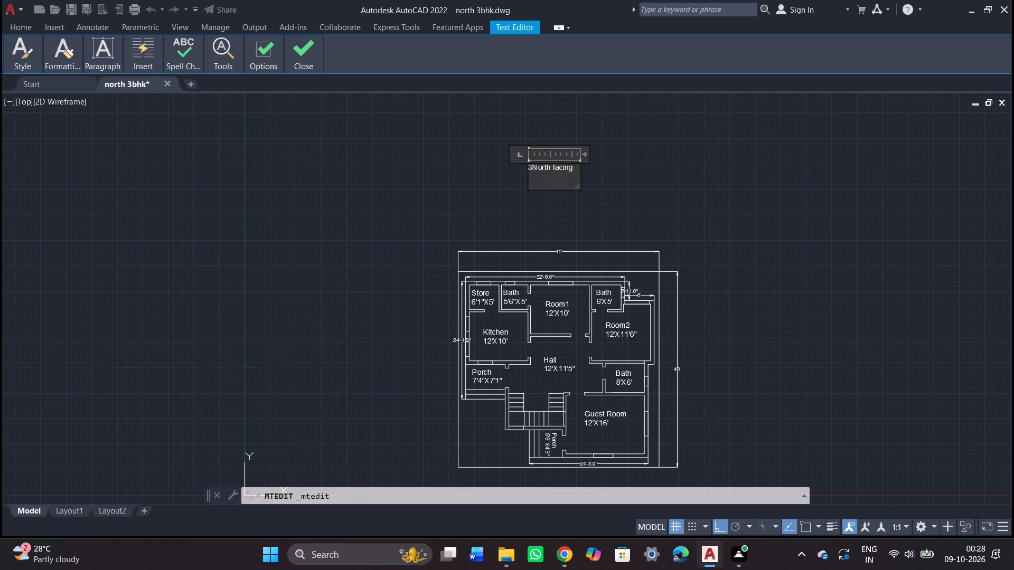
pyautogui.write('BHK')
pyautogui.press('space')
pyautogui.moveTo(579, 175); pyautogui.dragTo(599, 165)
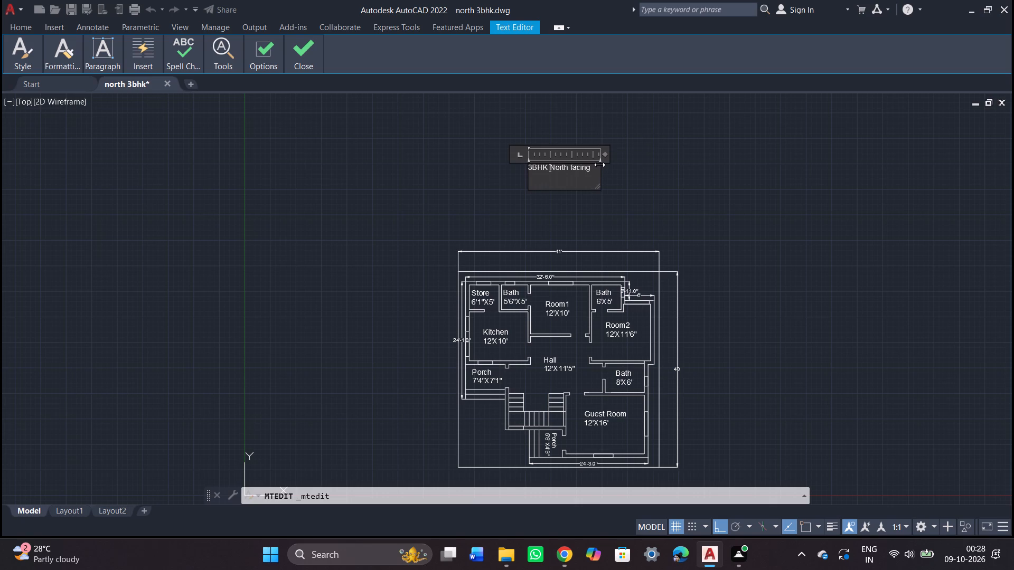
pyautogui.click(575, 198)
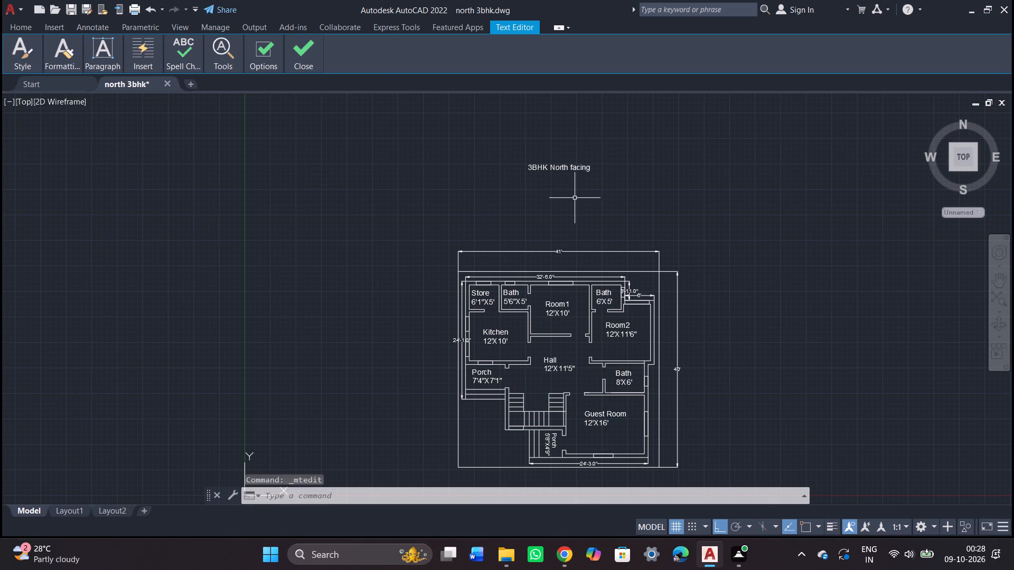
# Move the 3BHK North facing title straight down about 7'-7", closer to the plan's 41' dimension.
pyautogui.click(558, 168)
pyautogui.moveTo(531, 165); pyautogui.dragTo(533, 202)
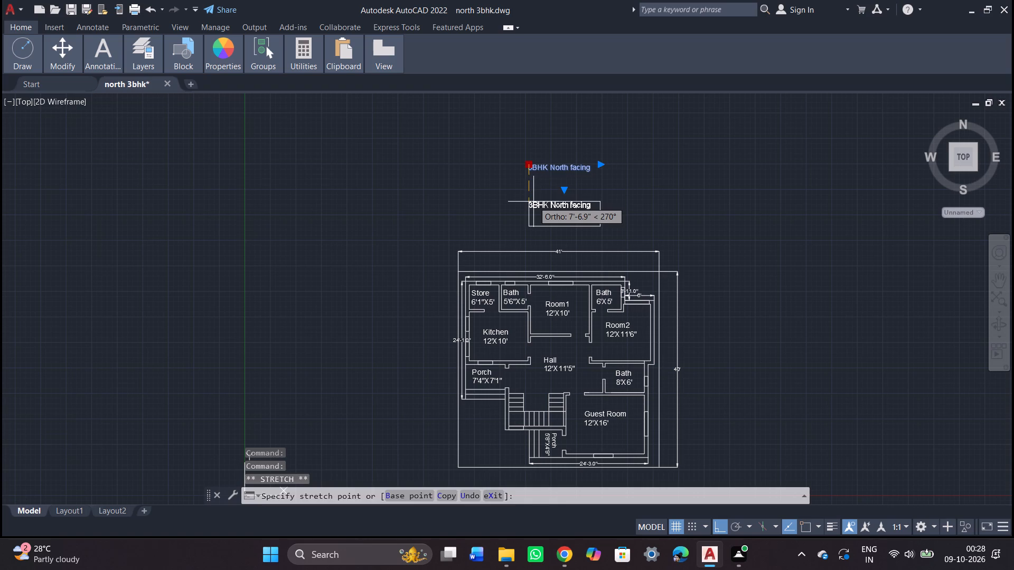
pyautogui.click(533, 202)
pyautogui.click(531, 205)
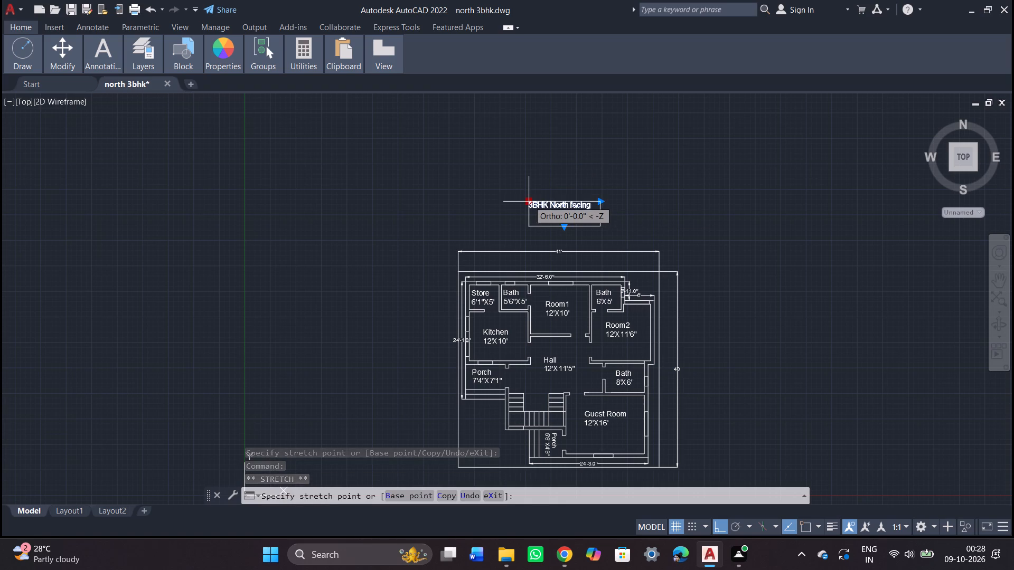
pyautogui.press('Escape')
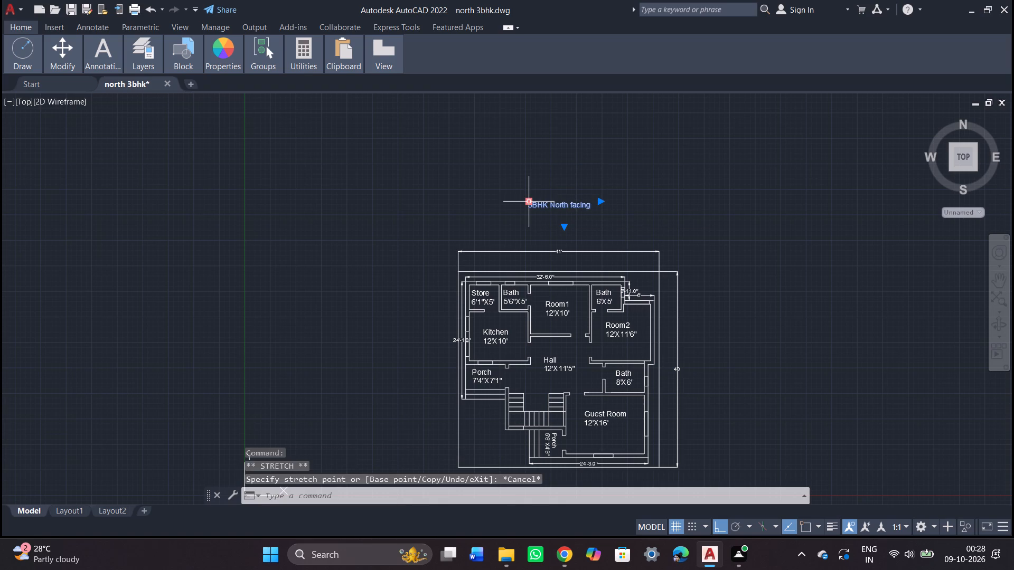
pyautogui.rightClick(529, 200)
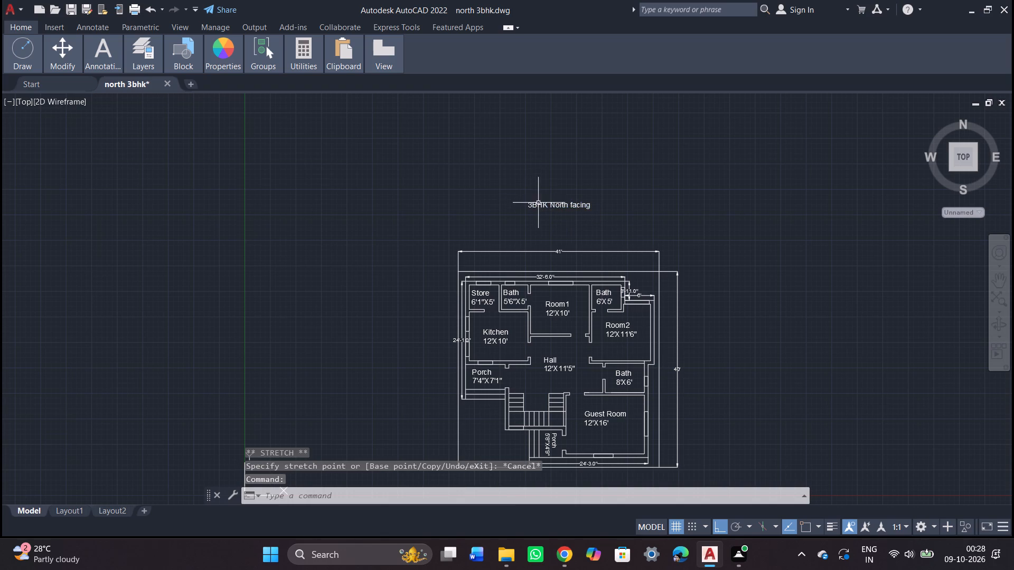
pyautogui.rightClick(538, 207)
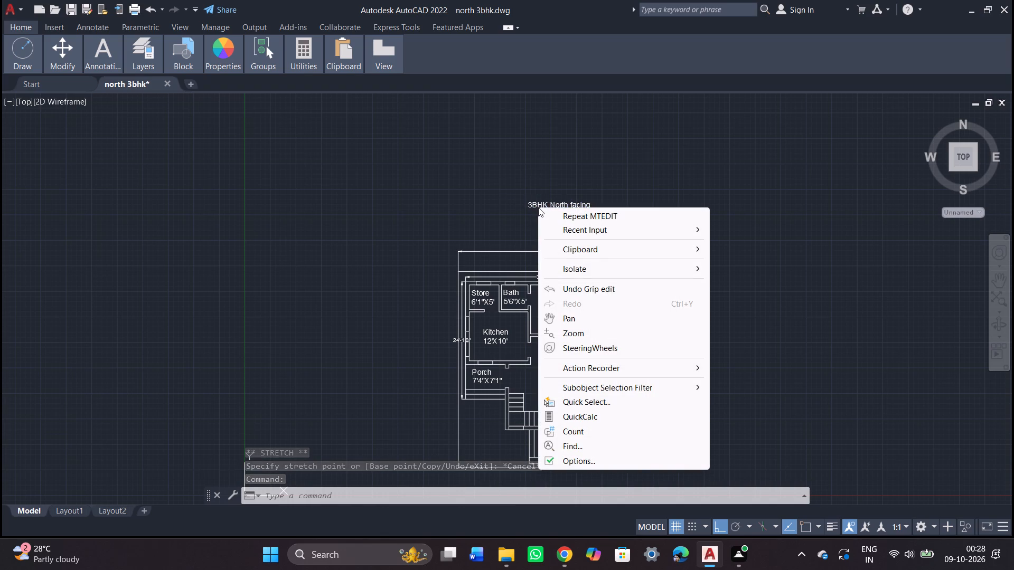
pyautogui.press('Escape')
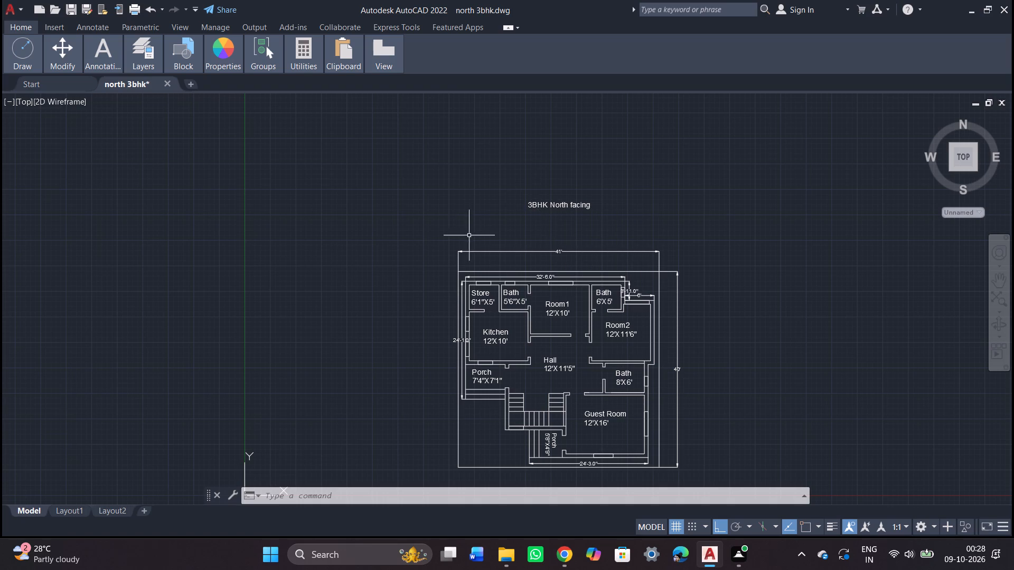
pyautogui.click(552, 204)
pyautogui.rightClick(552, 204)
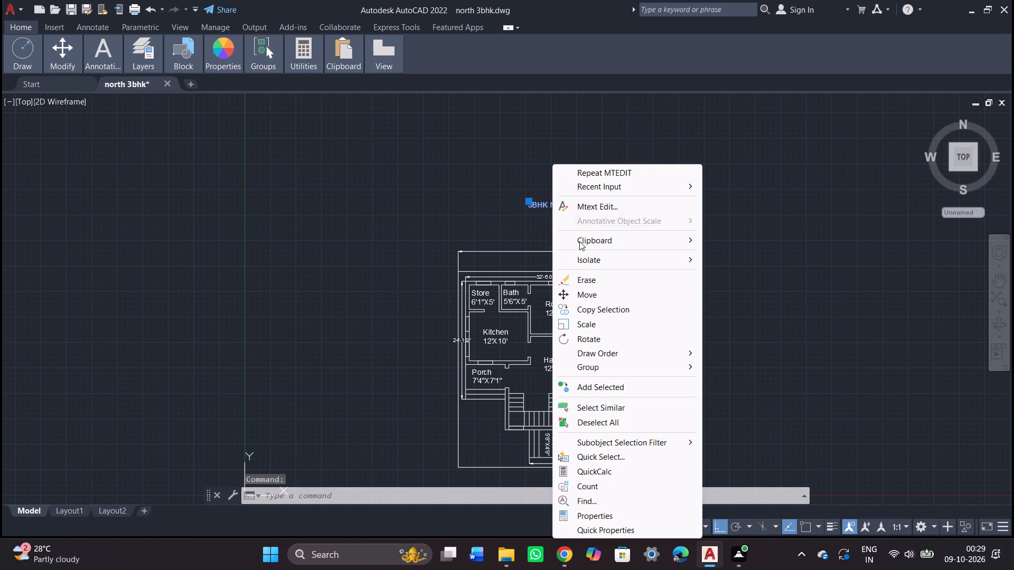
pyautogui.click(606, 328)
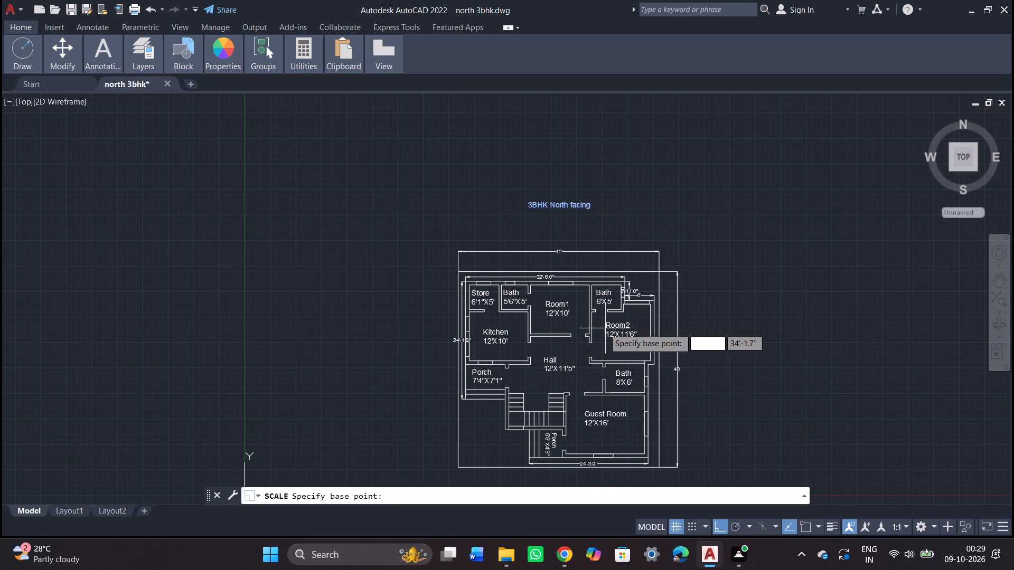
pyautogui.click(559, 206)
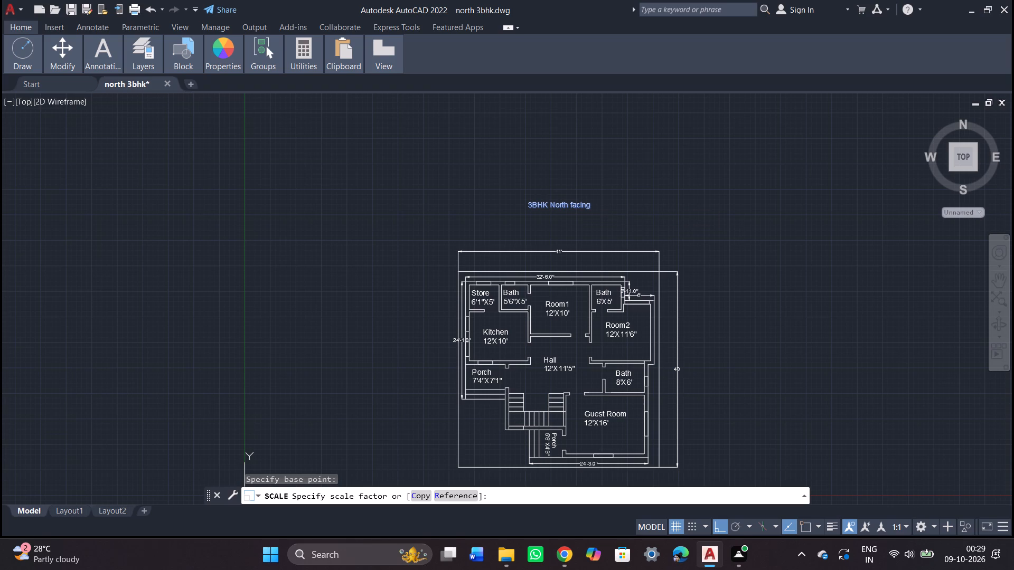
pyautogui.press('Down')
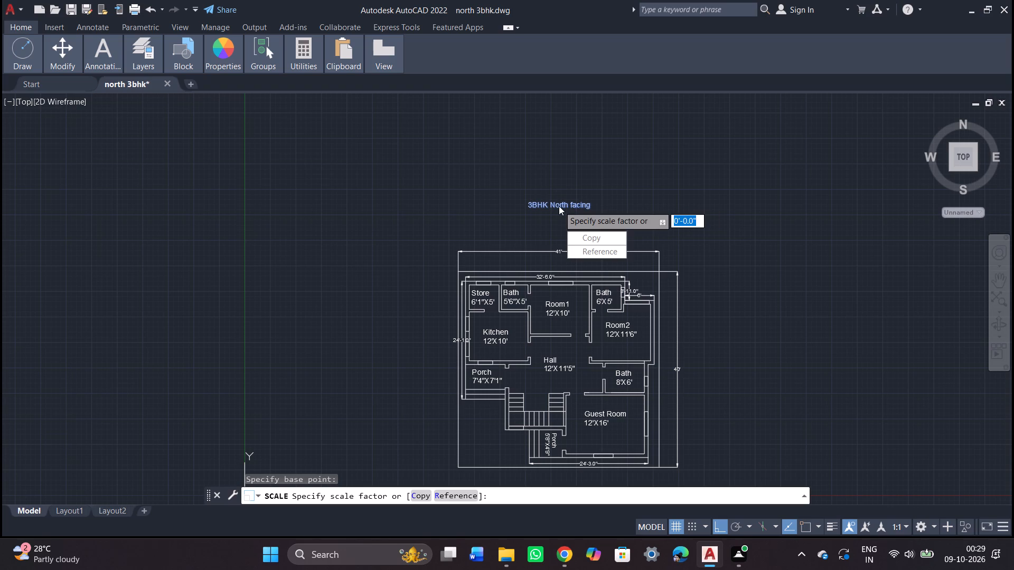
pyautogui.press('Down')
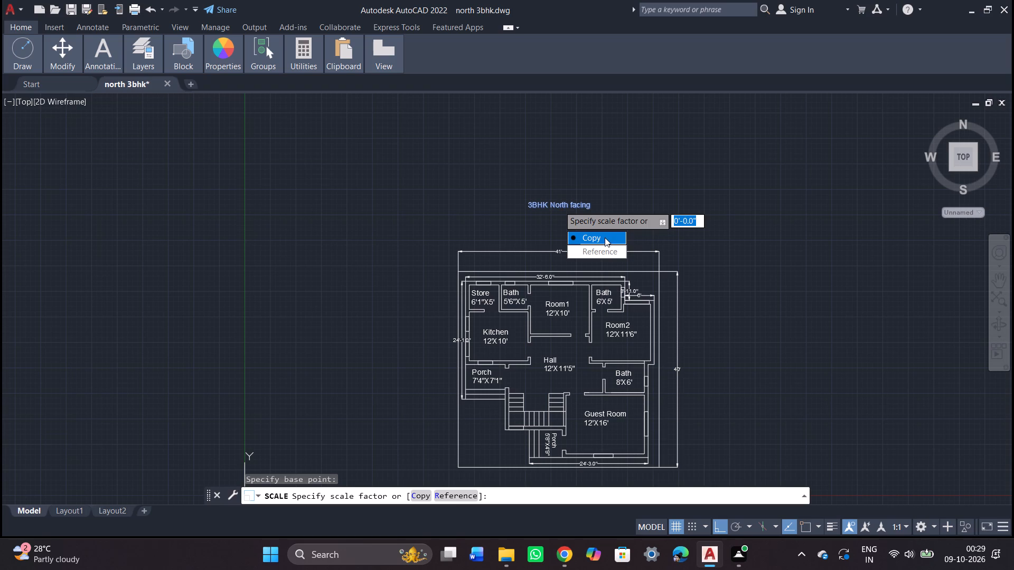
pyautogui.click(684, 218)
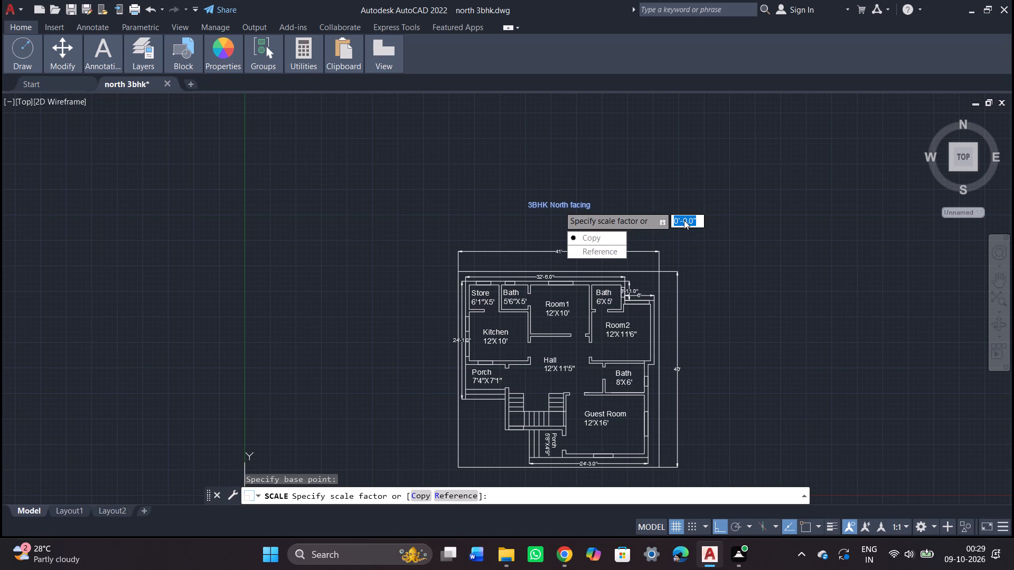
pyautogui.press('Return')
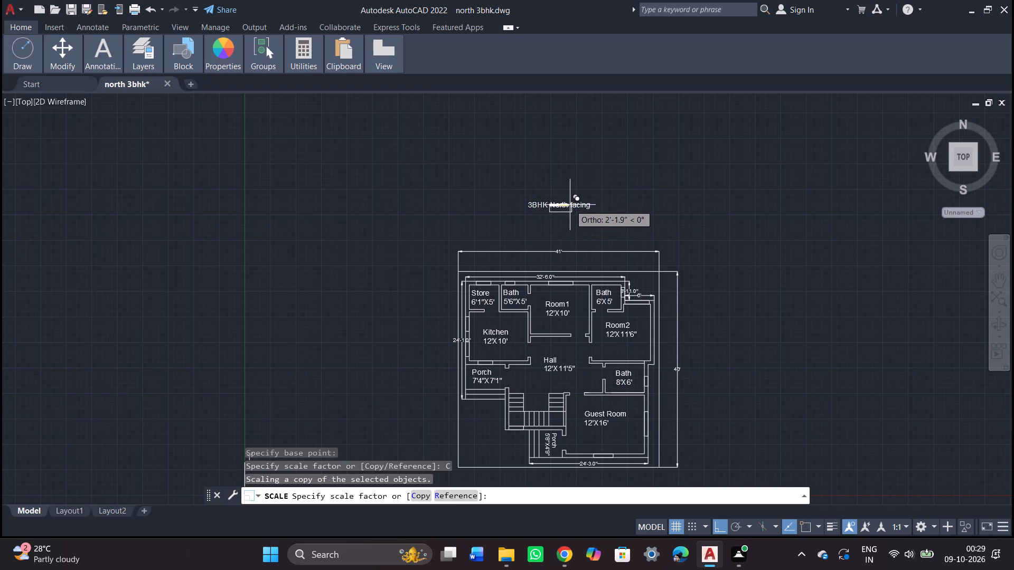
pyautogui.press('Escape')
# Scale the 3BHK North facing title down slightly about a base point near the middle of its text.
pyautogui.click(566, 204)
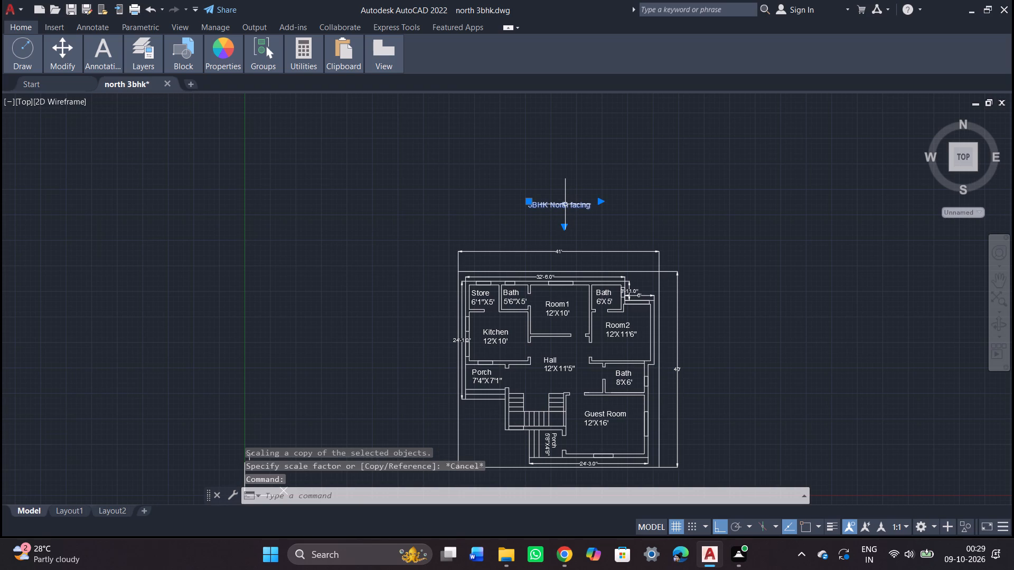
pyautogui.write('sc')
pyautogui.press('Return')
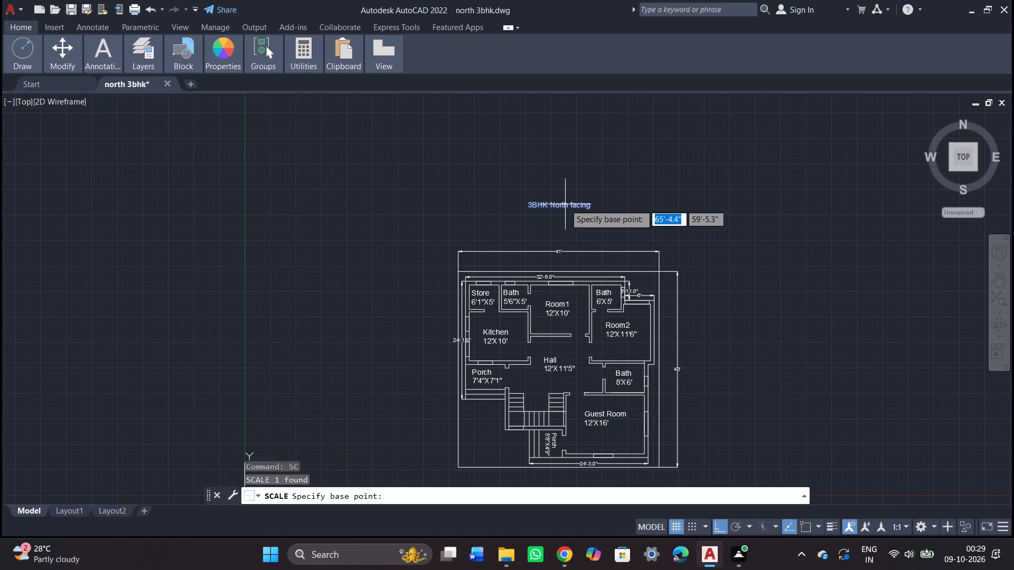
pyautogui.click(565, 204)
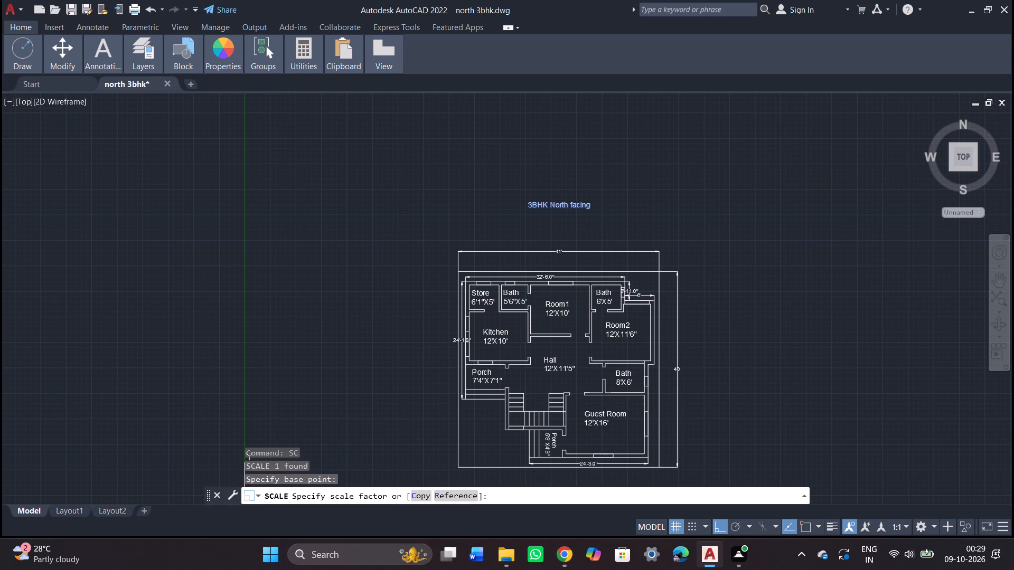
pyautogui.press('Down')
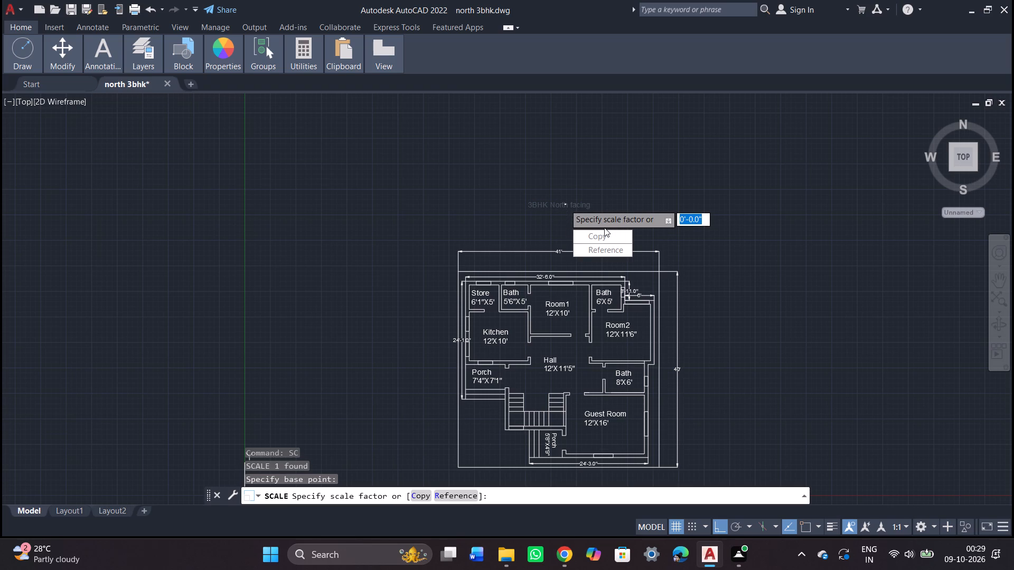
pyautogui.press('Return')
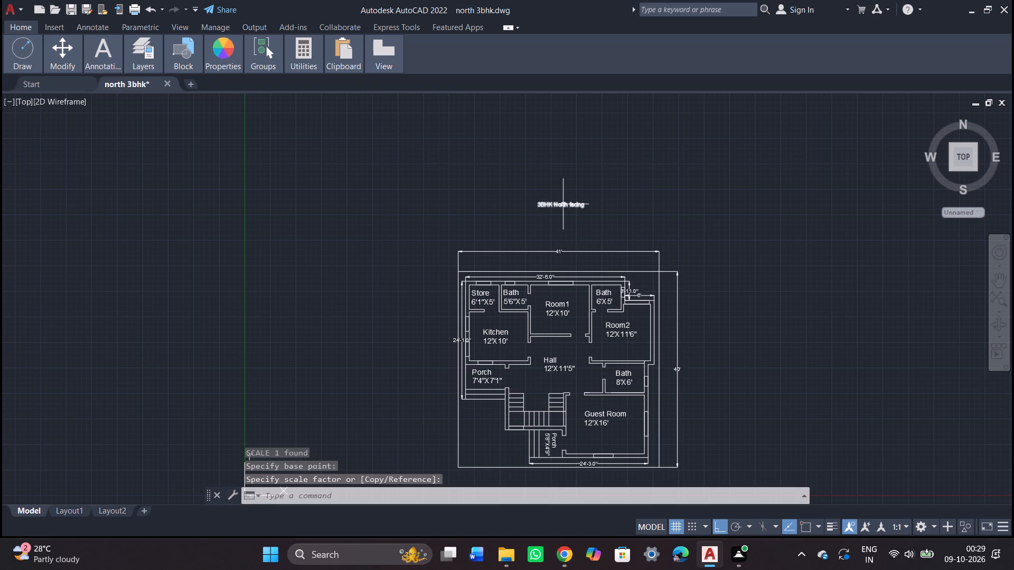
# Save the north 3bhk drawing.
pyautogui.click(553, 206)
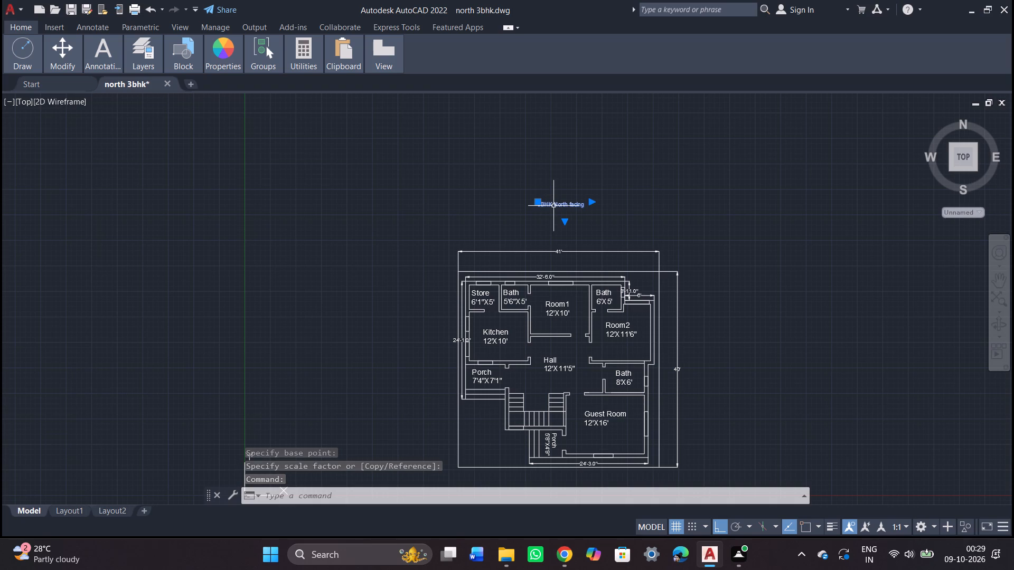
pyautogui.hotkey('ctrl', 's')
pyautogui.hotkey('ctrl', 's')
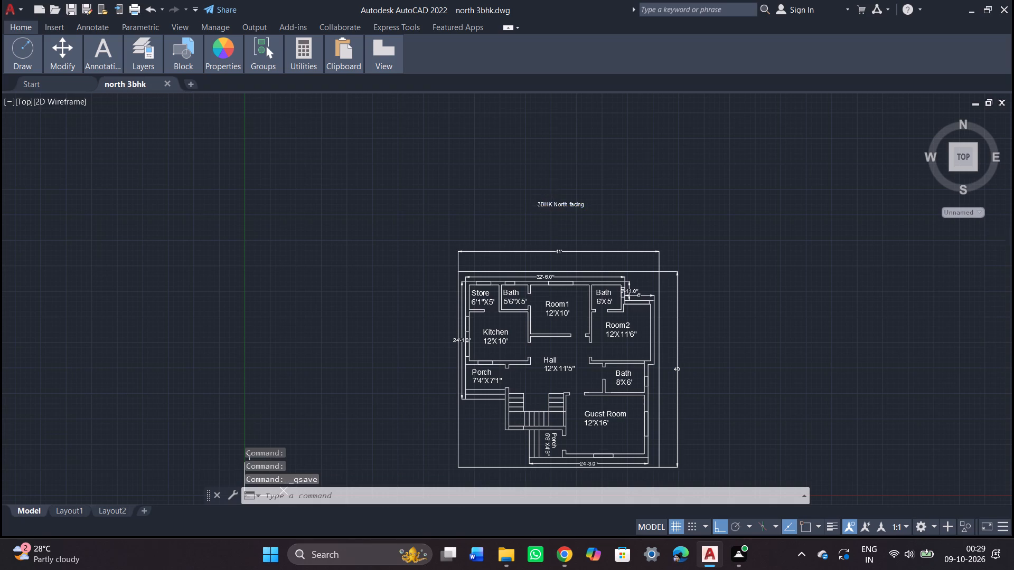
# Enlarge the 3BHK North facing title about a base point in its text, using a freehand scale distance of about 10'-6".
pyautogui.click(553, 206)
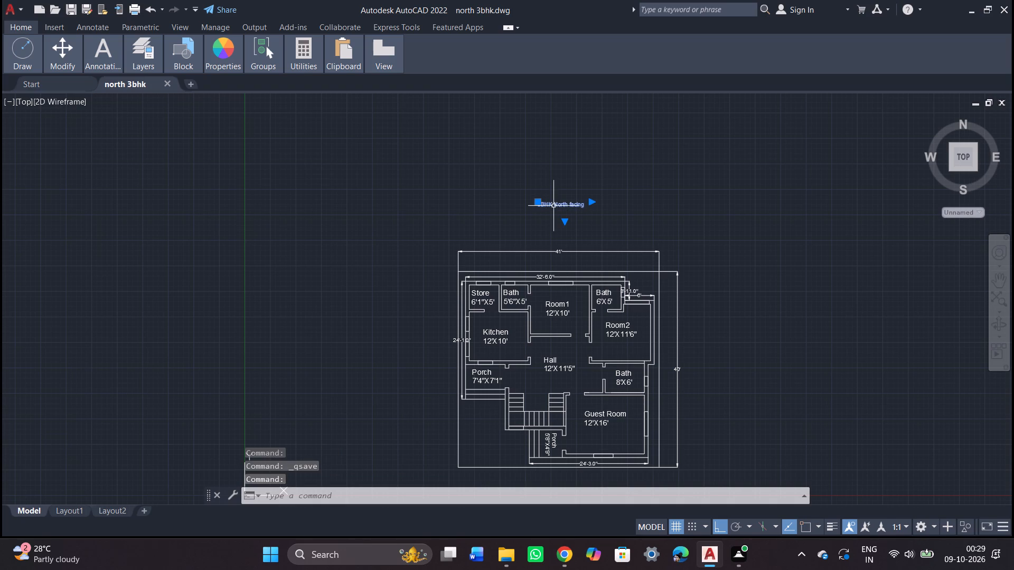
pyautogui.scroll(4, 553, 206)
pyautogui.scroll(-1, 553, 206)
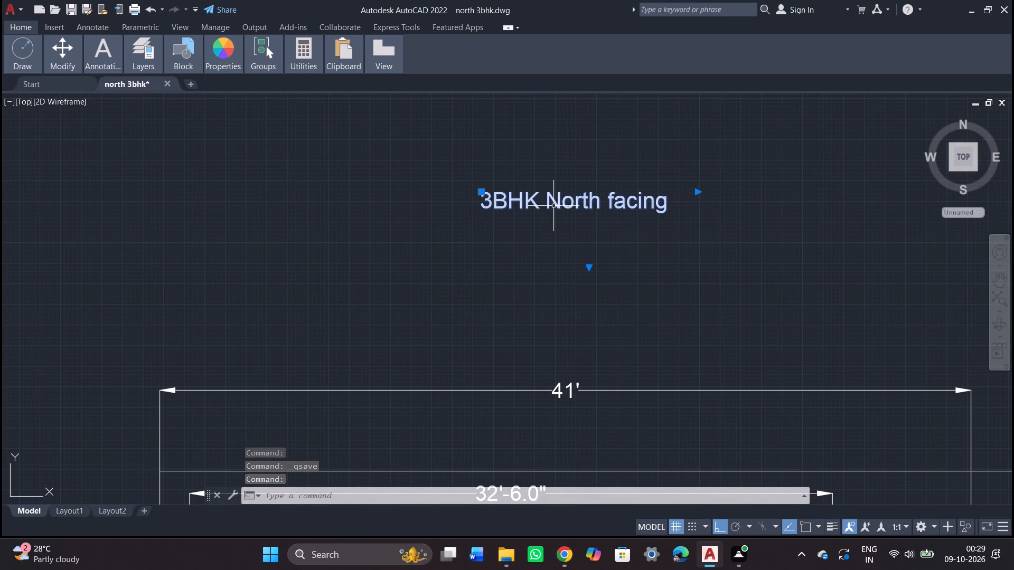
pyautogui.rightClick(553, 206)
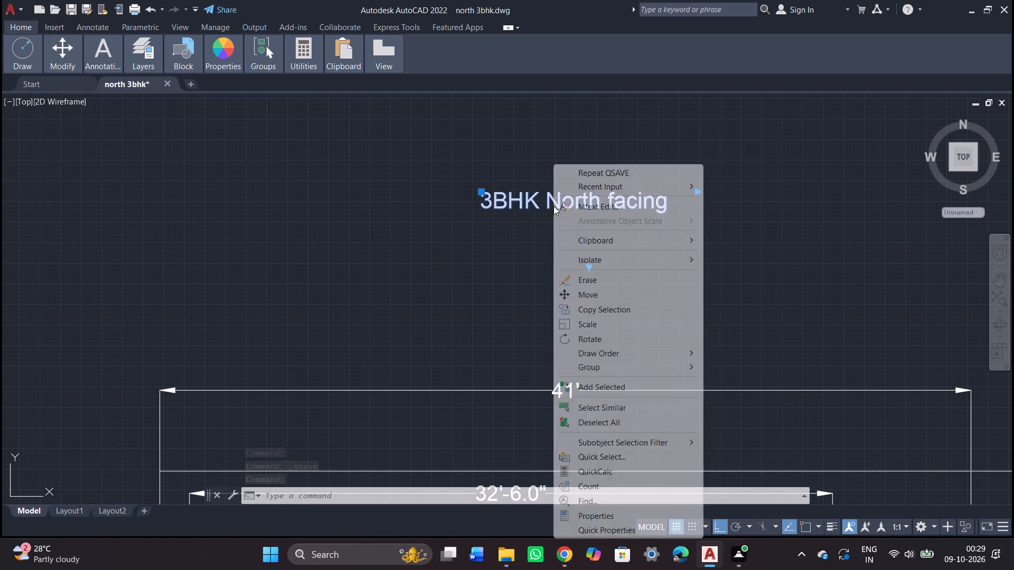
pyautogui.click(600, 325)
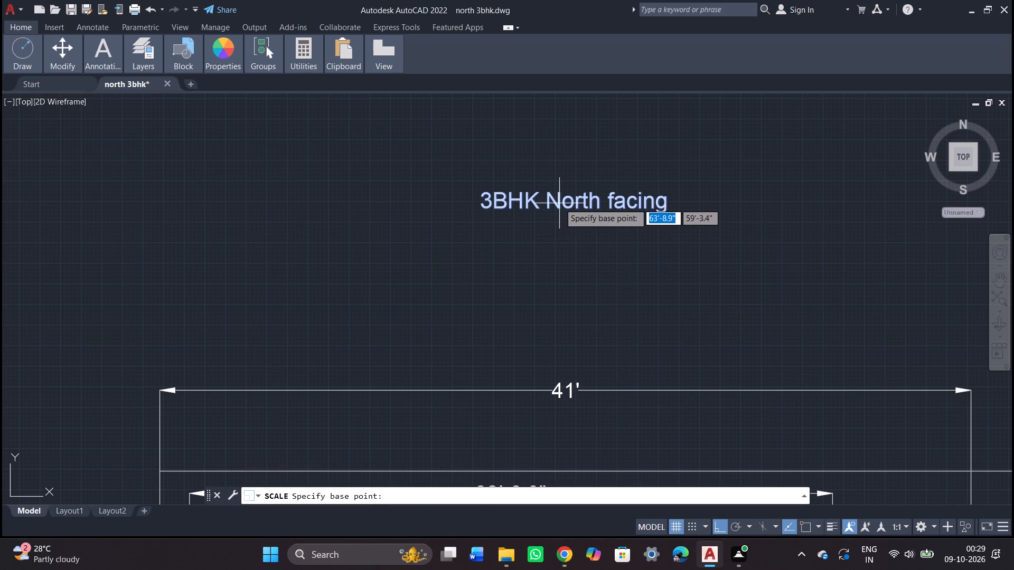
pyautogui.click(559, 203)
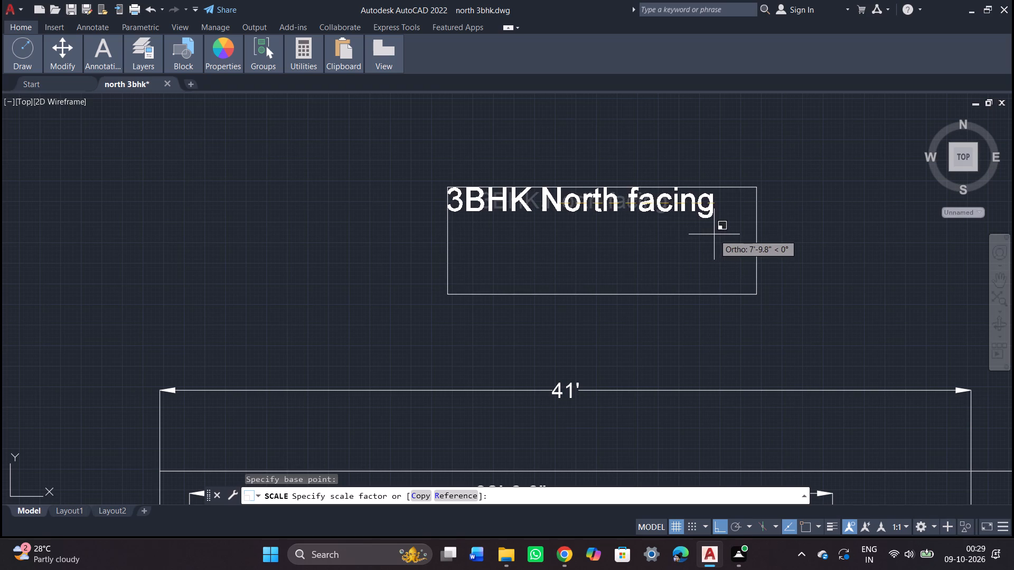
pyautogui.scroll(-2, 714, 234)
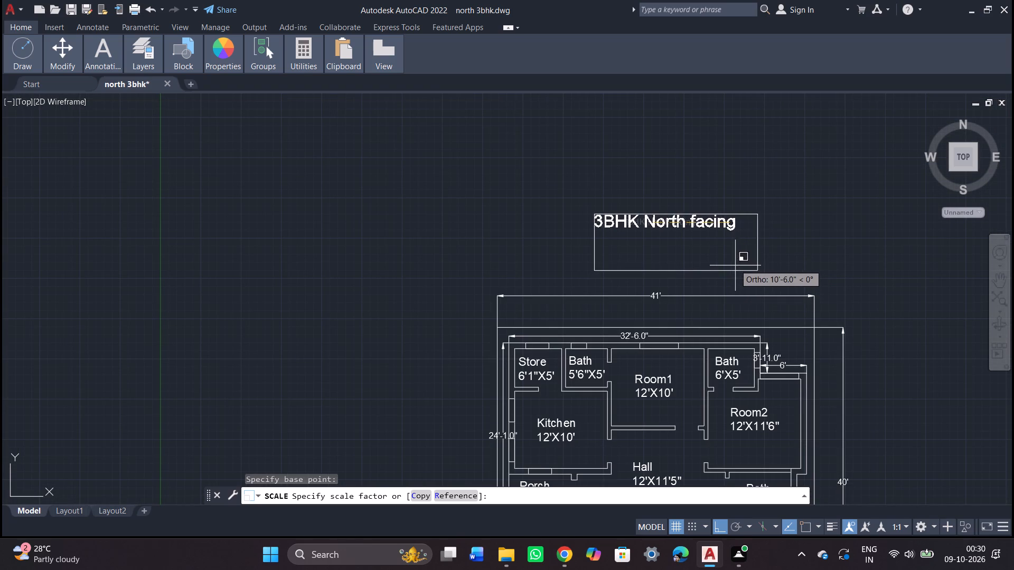
pyautogui.click(735, 264)
# Move the enlarged title down about 1'-6" and slightly west, closer to the plan's 41' dimension.
pyautogui.click(622, 221)
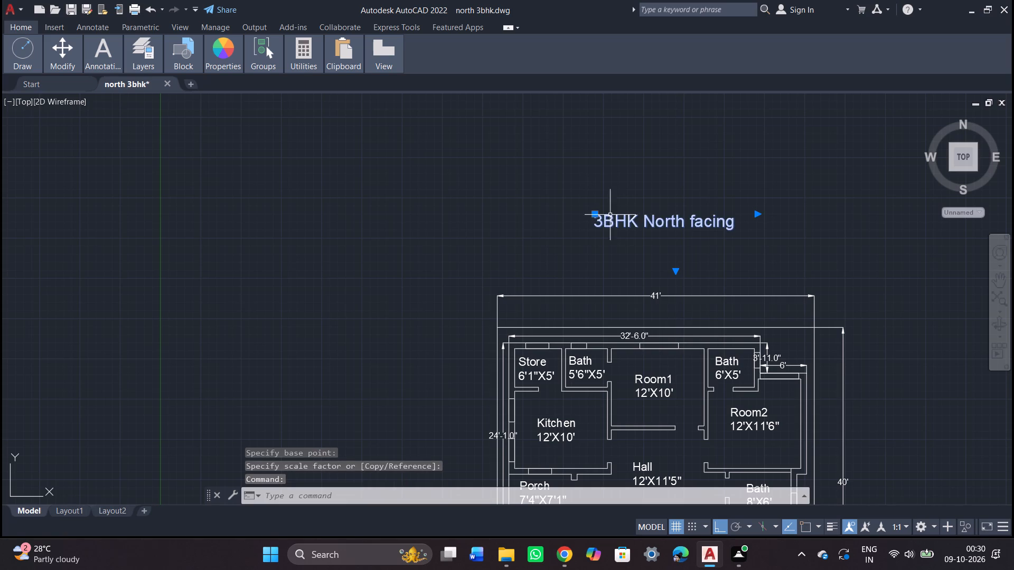
pyautogui.moveTo(597, 214); pyautogui.dragTo(590, 227)
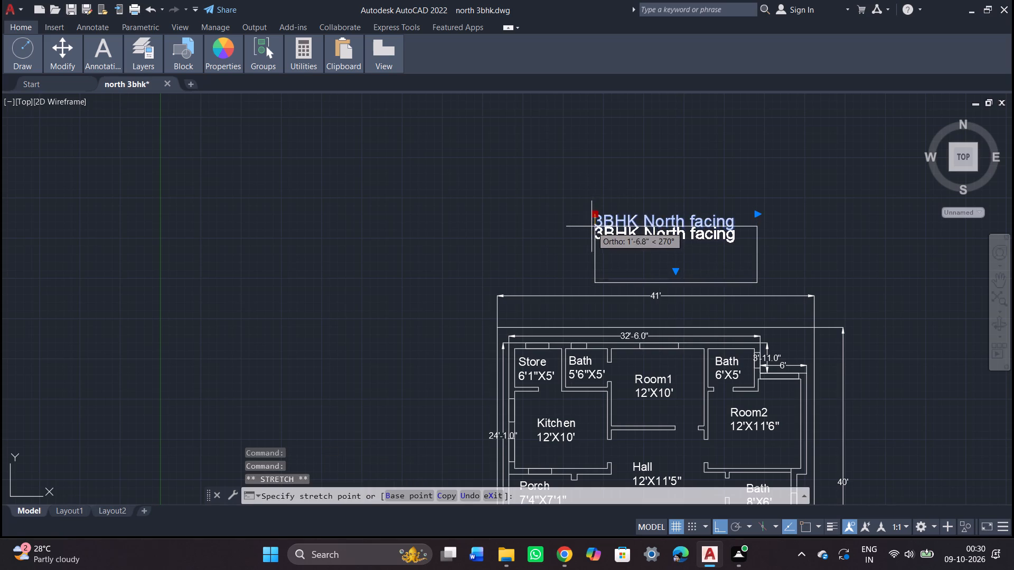
pyautogui.moveTo(590, 227); pyautogui.dragTo(593, 224)
pyautogui.click(593, 224)
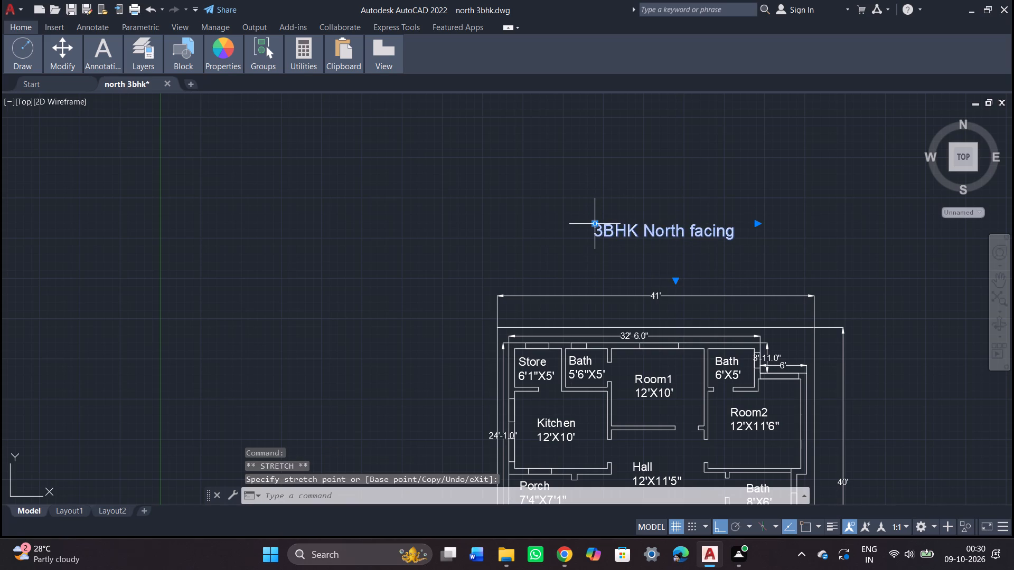
pyautogui.moveTo(598, 224); pyautogui.dragTo(588, 226)
pyautogui.click(588, 226)
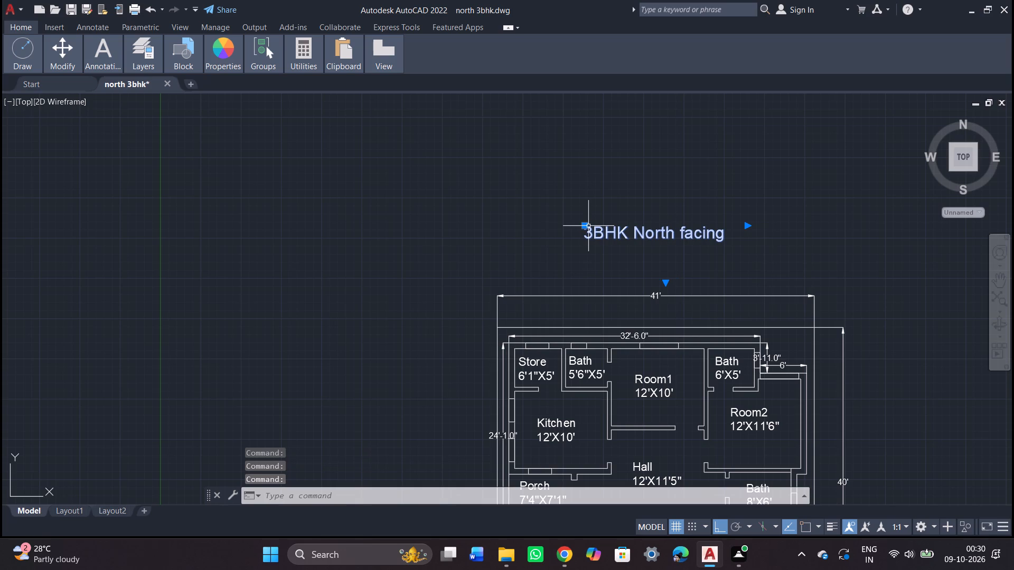
# Save the drawing with the enlarged and repositioned title.
pyautogui.moveTo(611, 255); pyautogui.dragTo(614, 174, button='middle')
pyautogui.scroll(1, 614, 174)
pyautogui.scroll(-2, 614, 174)
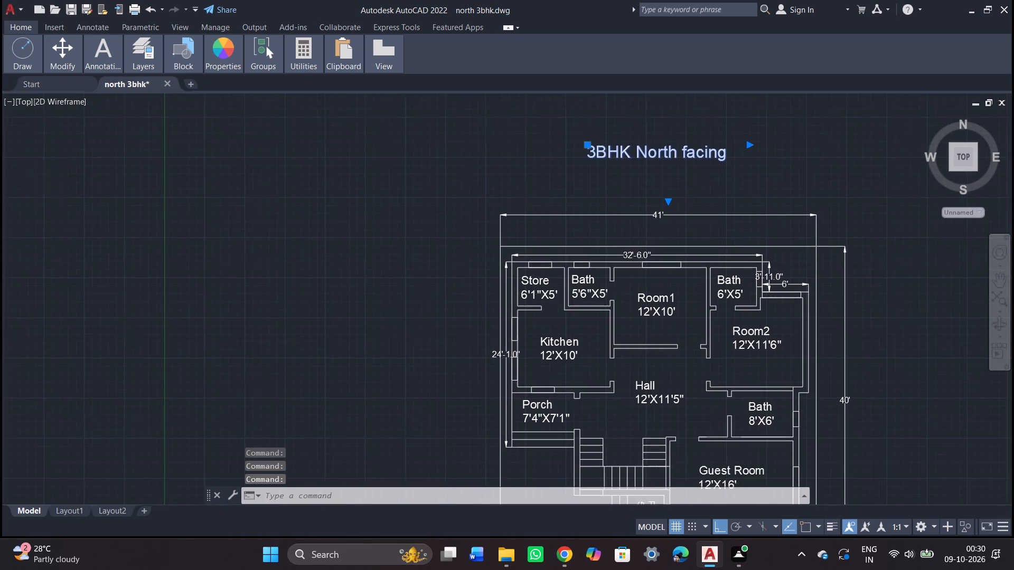
pyautogui.hotkey('ctrl', 's')
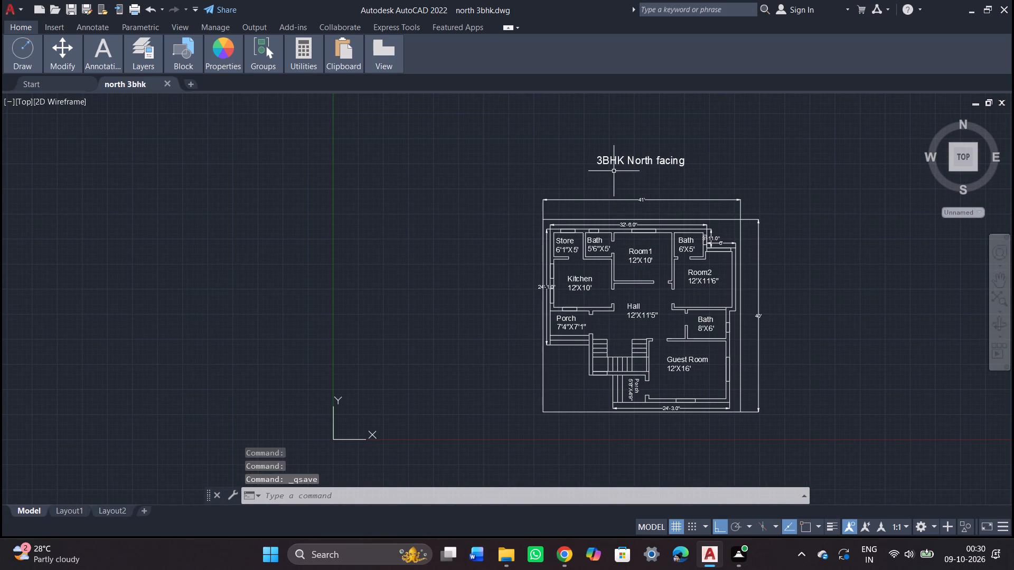
pyautogui.hotkey('ctrl', 's')
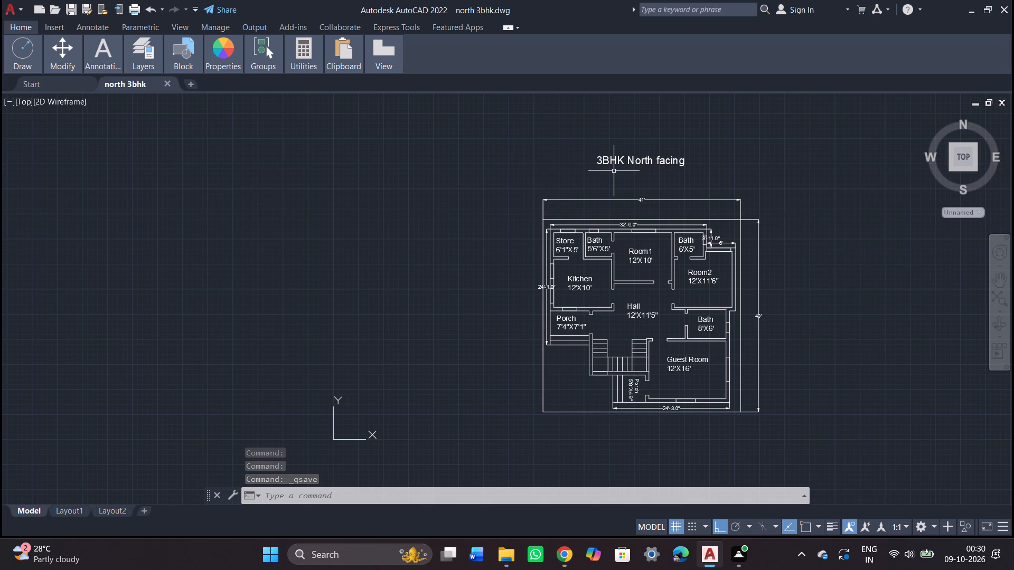
# Start a plot of the model and choose DWG To PDF.pc3 as the plotter.
pyautogui.hotkey('ctrl', 'p')
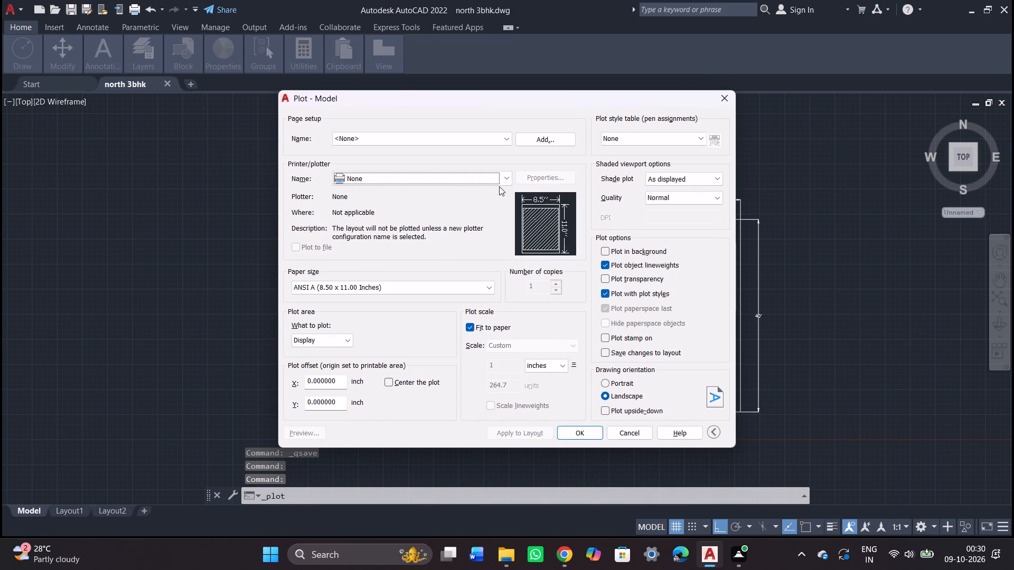
pyautogui.click(510, 179)
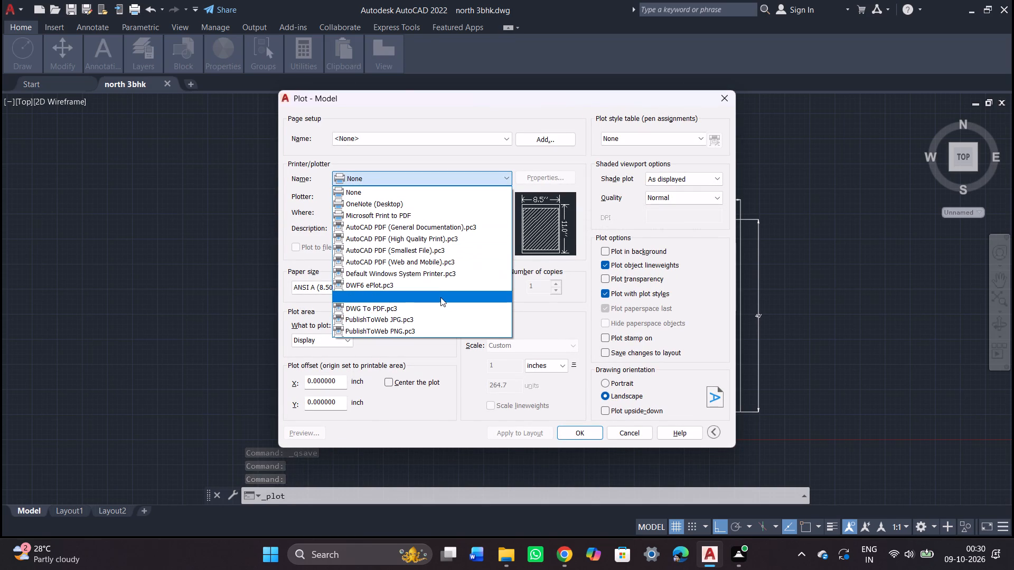
pyautogui.click(440, 310)
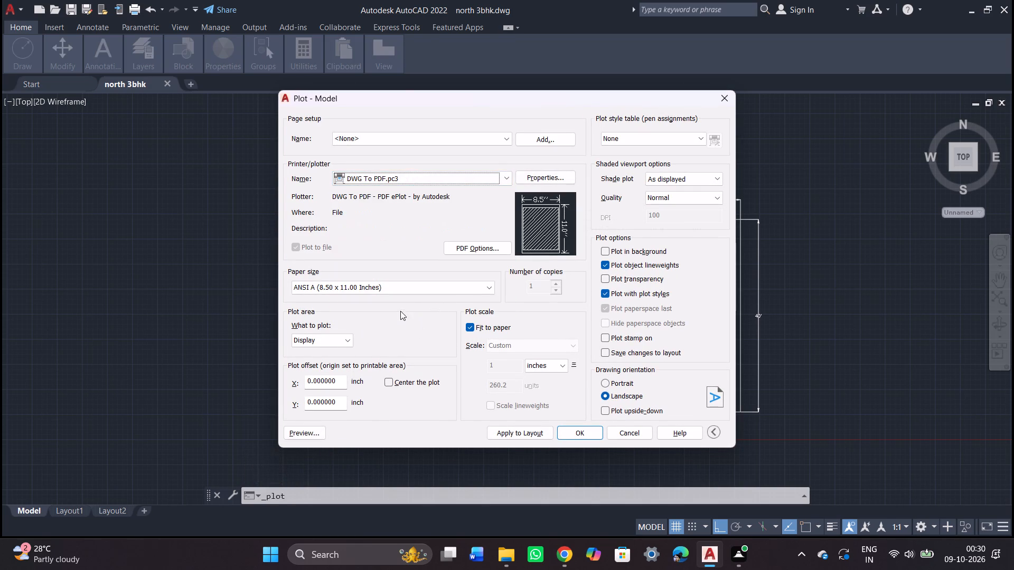
# Set the plot area to a window enclosing the title and the whole dimensioned plan, and centre the plot.
pyautogui.click(340, 340)
pyautogui.click(335, 376)
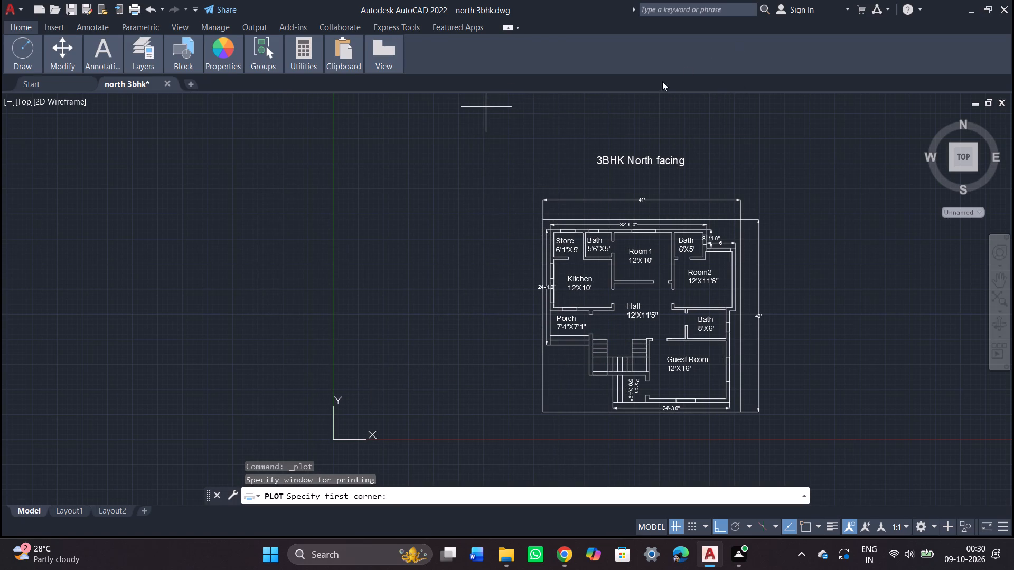
pyautogui.click(471, 128)
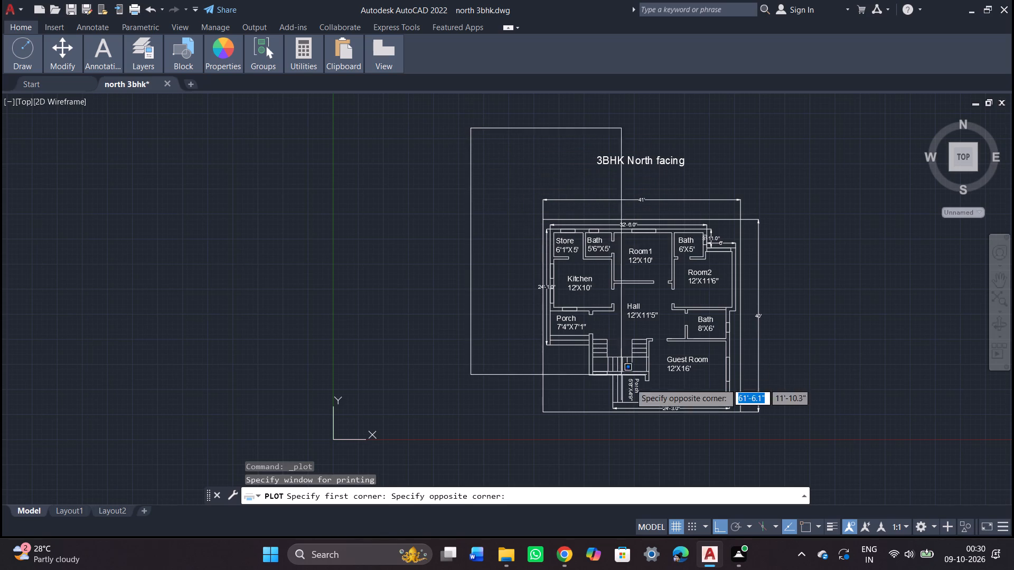
pyautogui.click(821, 478)
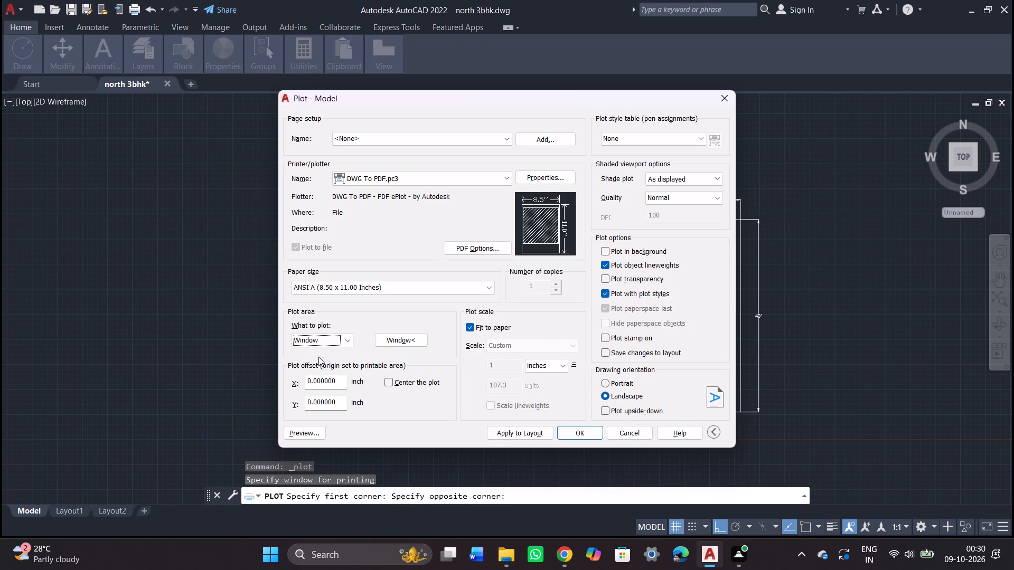
pyautogui.click(390, 379)
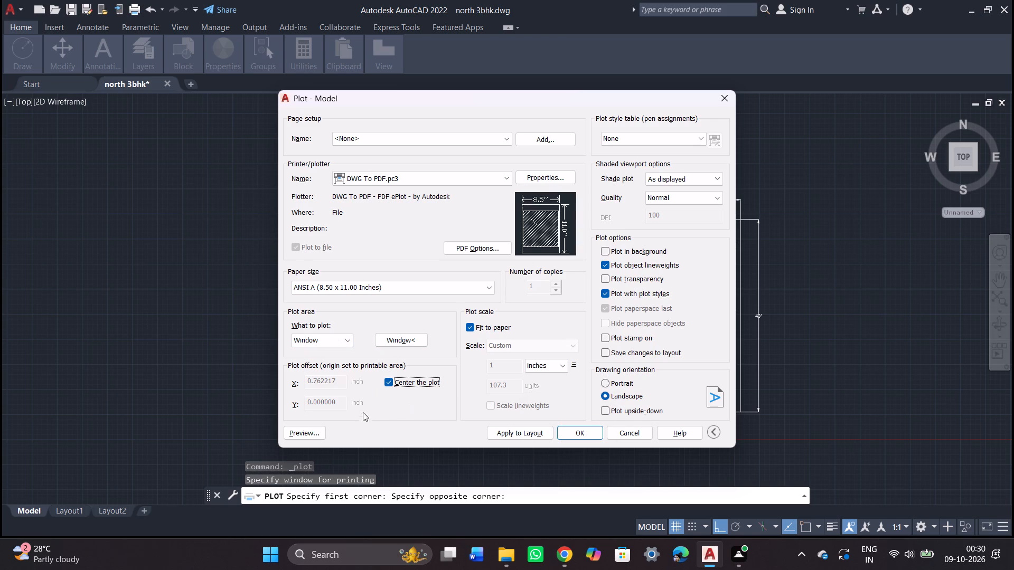
# Preview the plot of the titled floor plan and return to the plot settings.
pyautogui.click(315, 430)
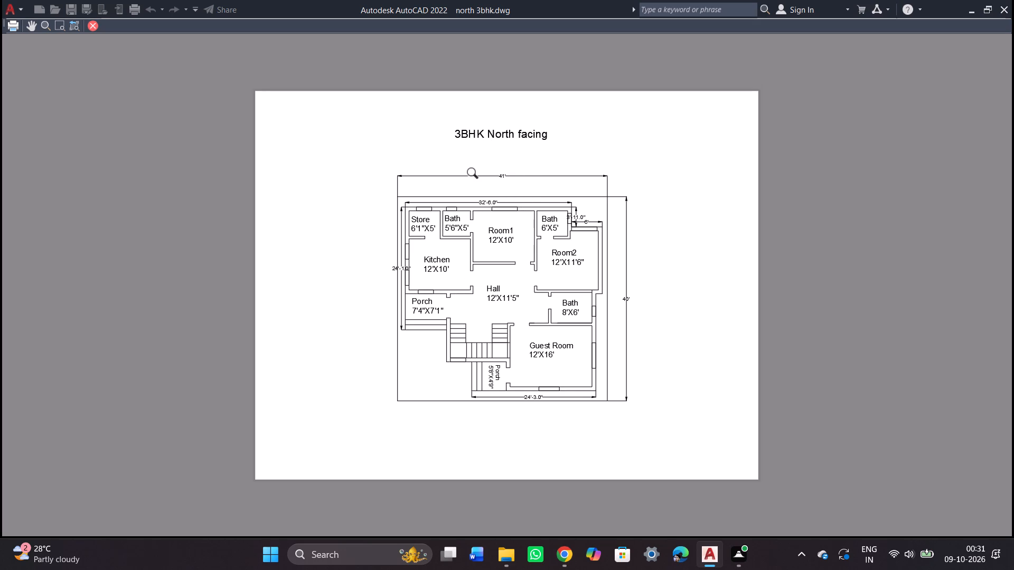
pyautogui.press('Return')
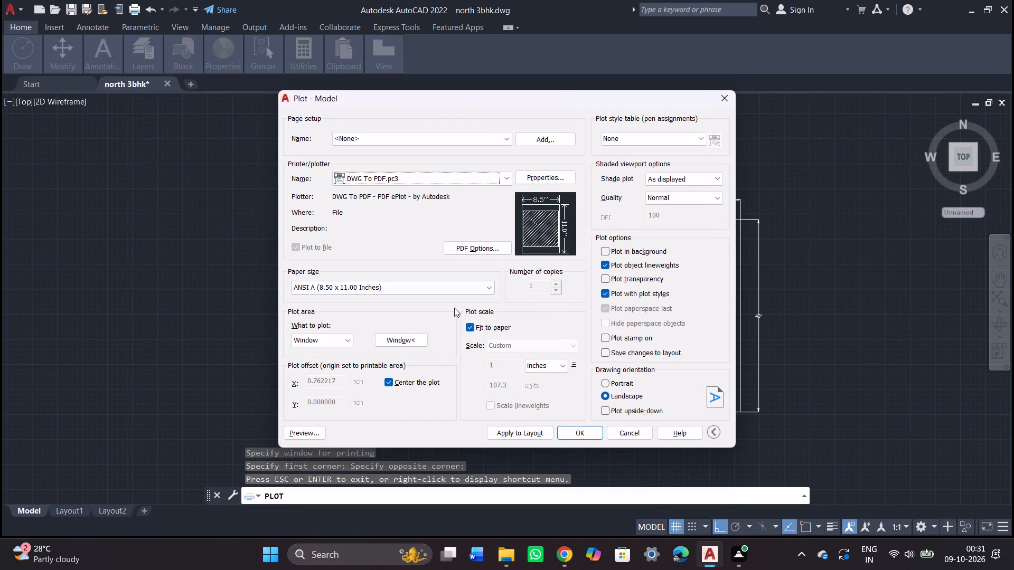
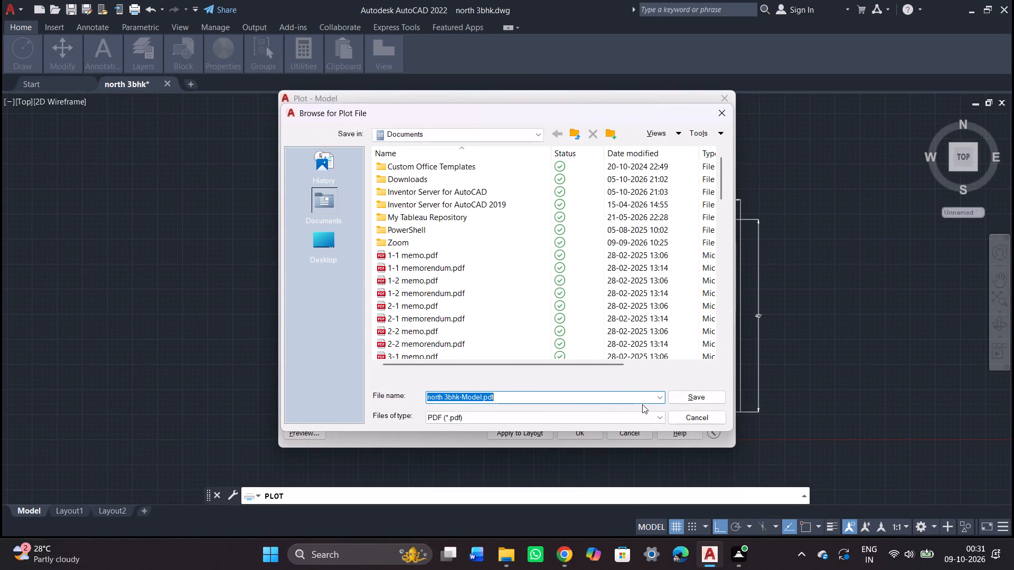
# Save the plot as north 3bhk-Model.pdf in the Documents folder and close the resulting PDF in the browser.
pyautogui.click(683, 396)
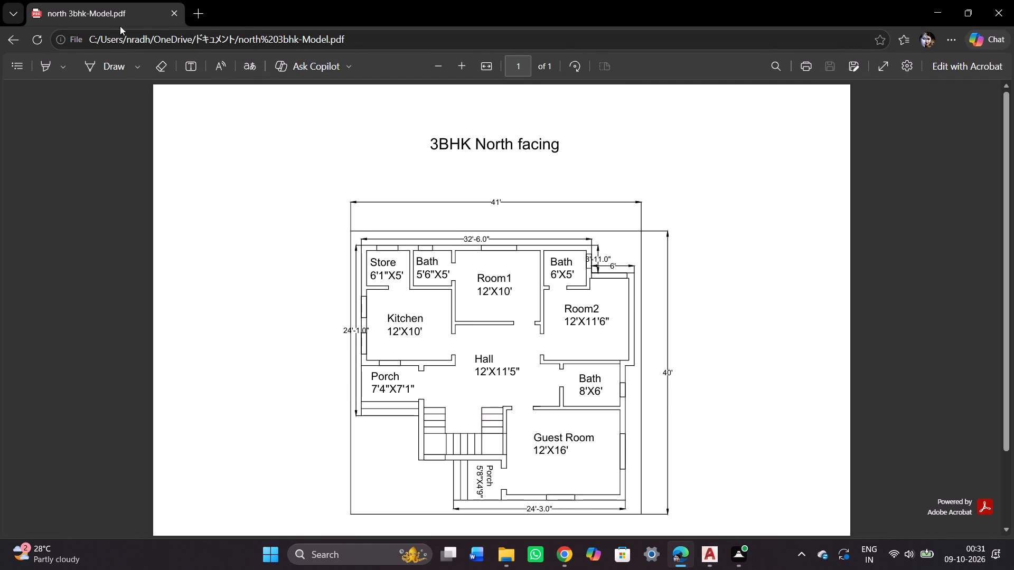
pyautogui.click(171, 12)
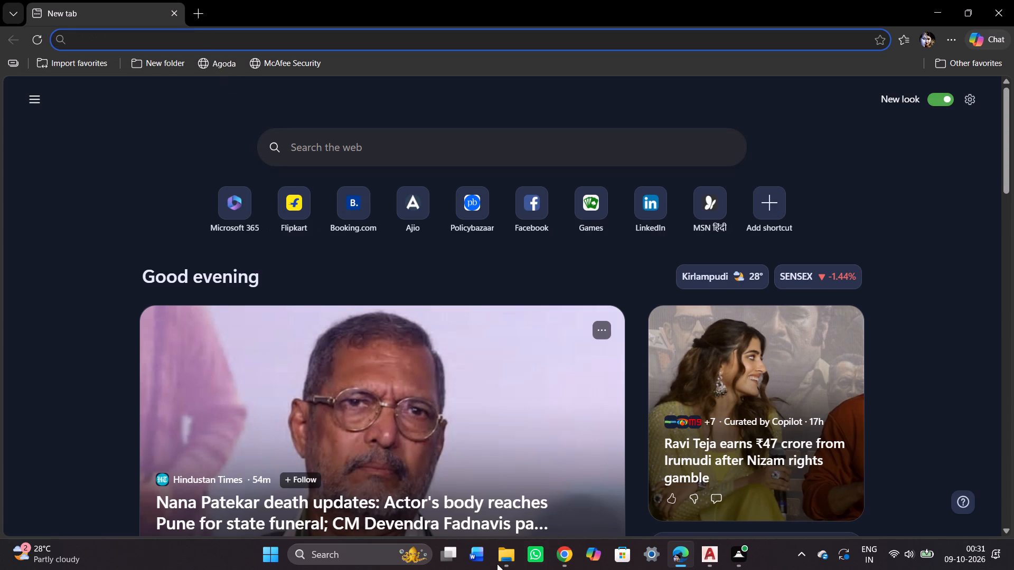